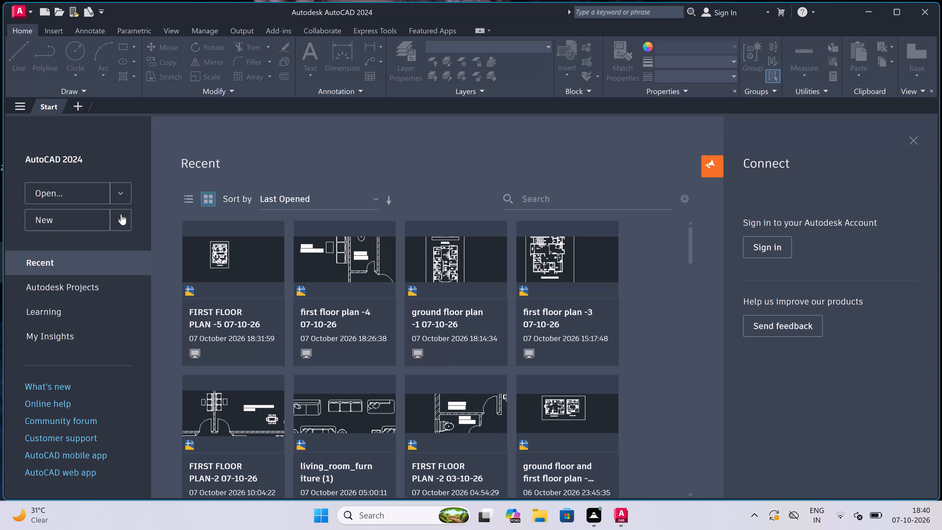
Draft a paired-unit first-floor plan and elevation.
Create a new blank drawing and close the Properties palette.
double_click(84, 218)
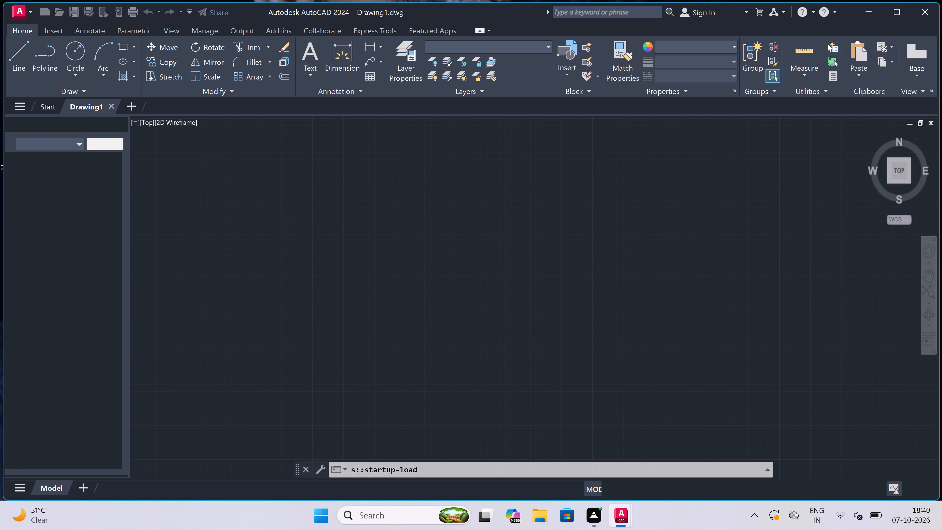
scroll(215, 235, down, 2)
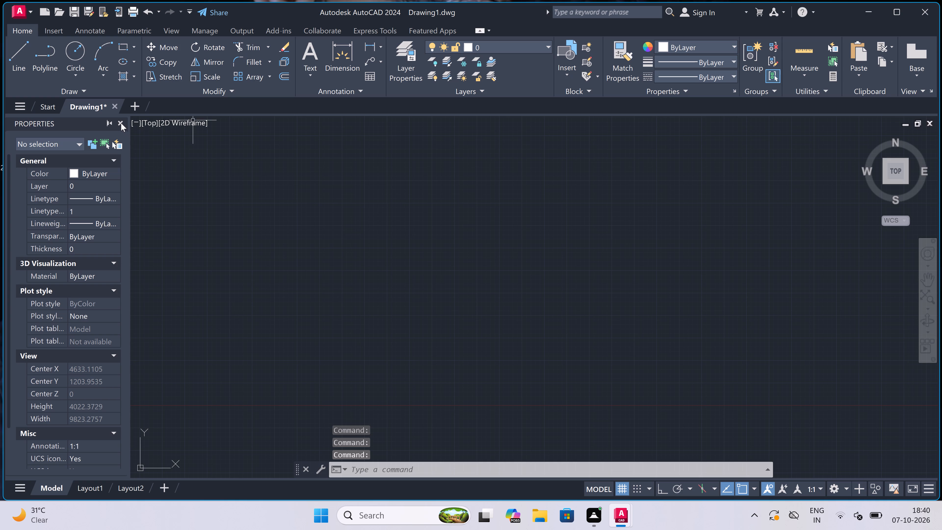
click(121, 123)
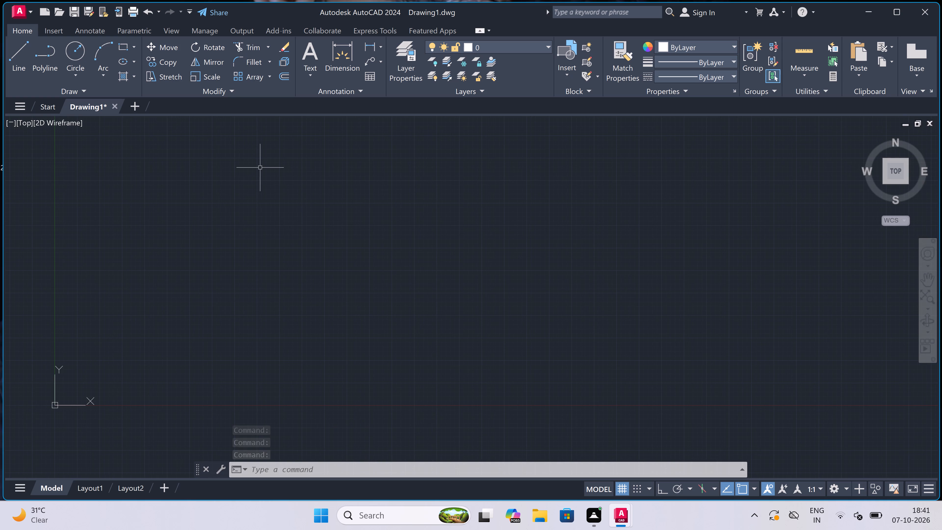
With Ortho on, draw one horizontal and one vertical construction line (XLINE) crossing at a common point.
scroll(127, 201, up, 2)
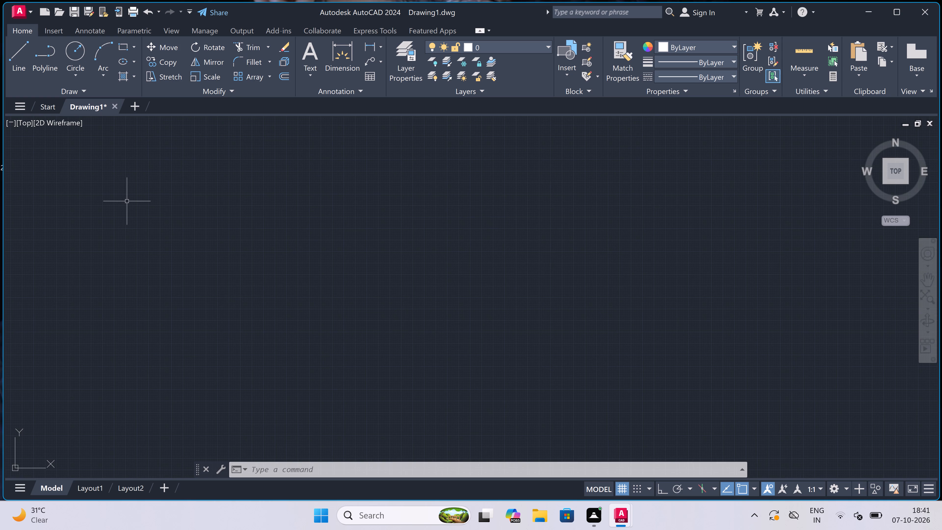
text(xl)
key(space)
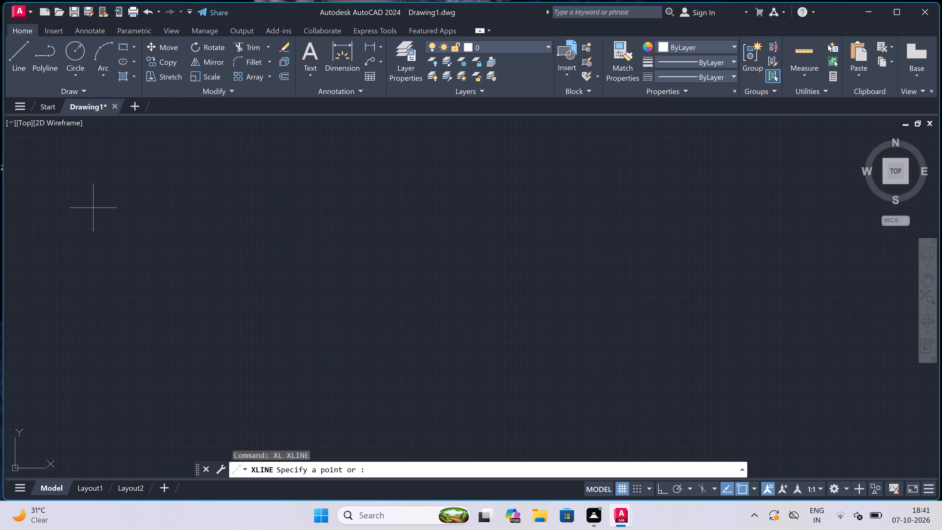
drag(66, 210, 61, 210)
key(F8)
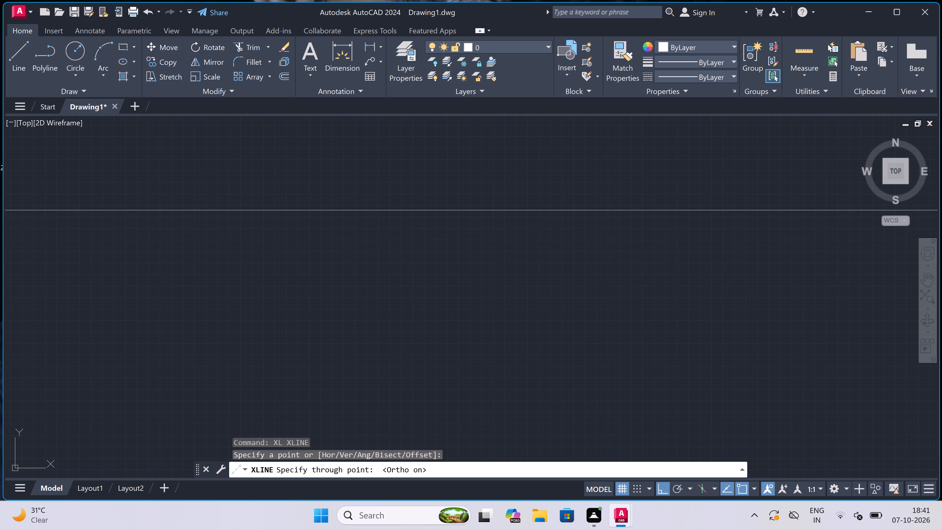
click(222, 210)
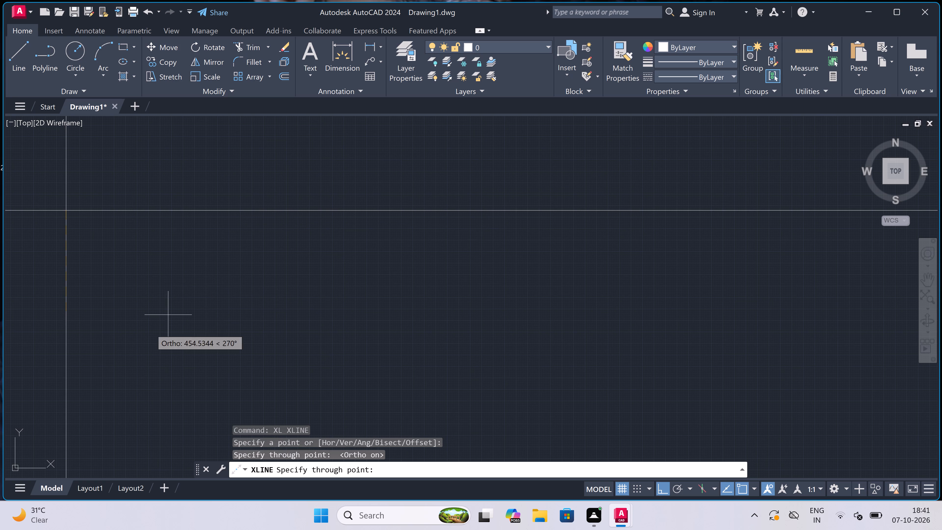
click(145, 334)
key(Escape)
Trim the construction lines above and left of their intersection with a fence, leaving an upper-left corner.
scroll(238, 266, down, 2)
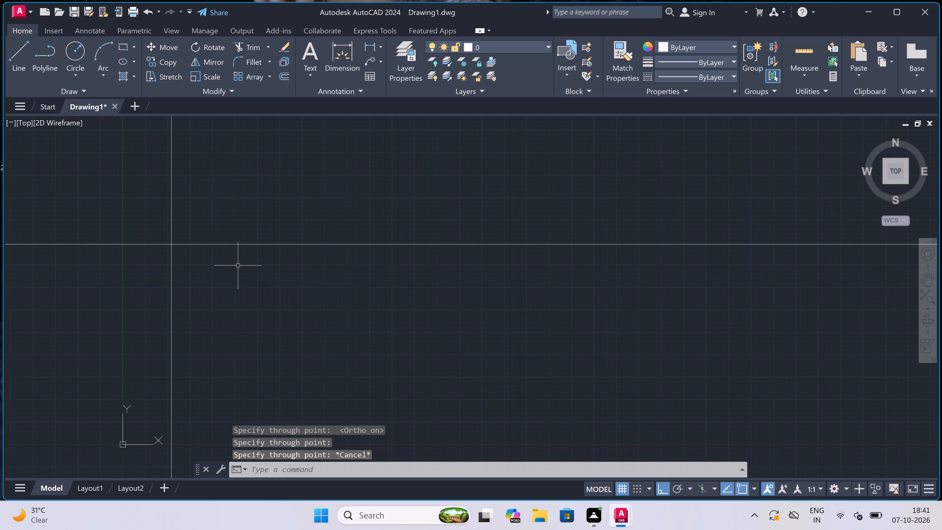
scroll(131, 255, up, 3)
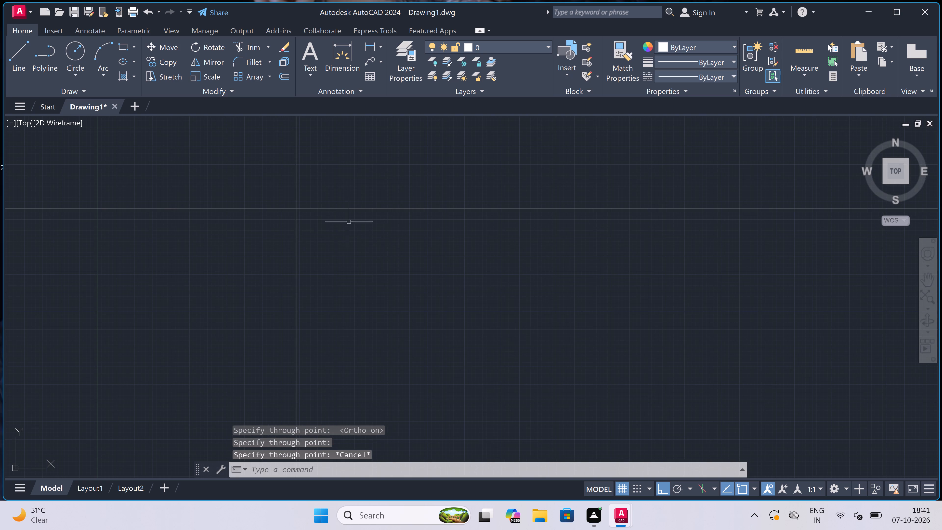
scroll(306, 211, up, 3)
key(t)
key(r)
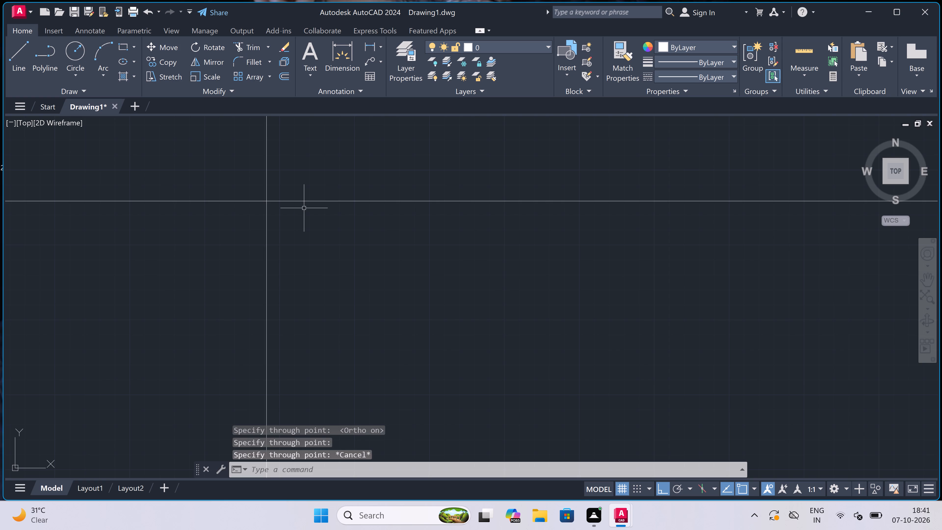
key(space)
click(277, 167)
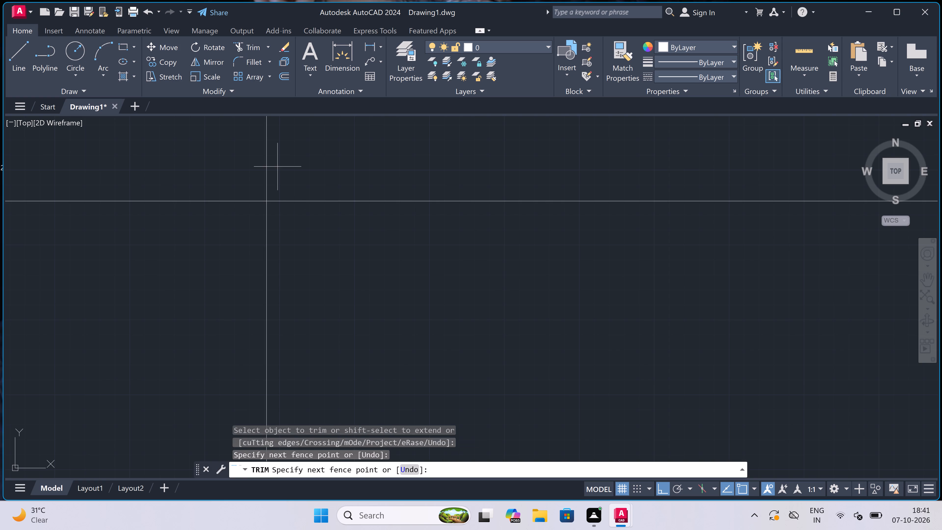
click(118, 223)
key(Escape)
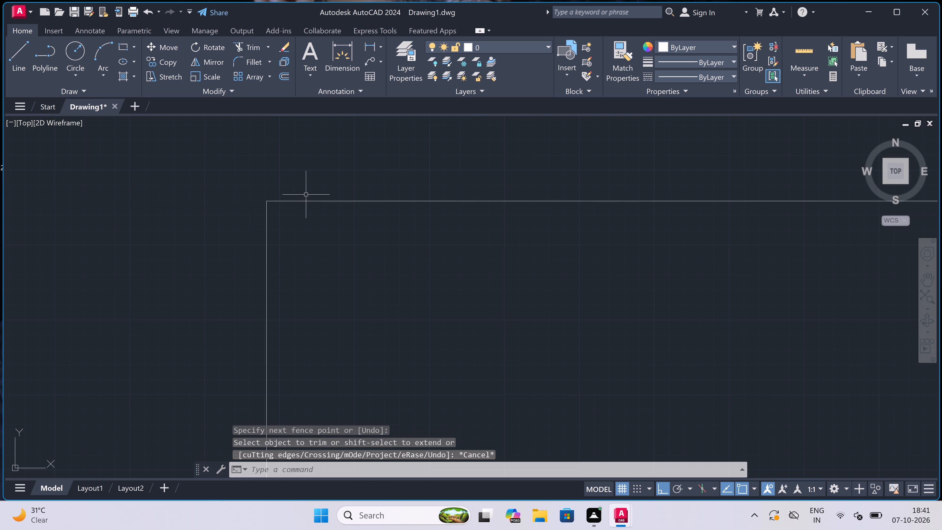
Configure the drawing units to Engineering length type, 0'-0" precision and Inches for the insertion scale.
text(un)
key(space)
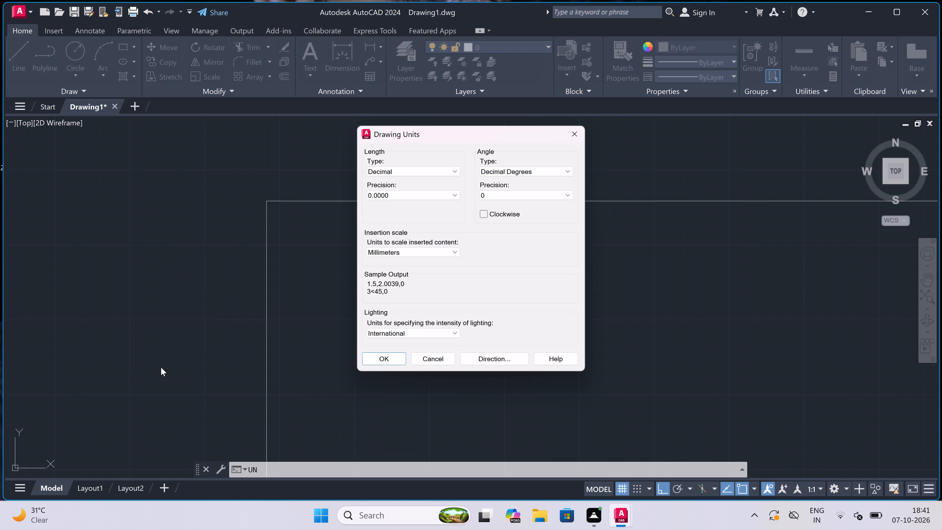
click(422, 169)
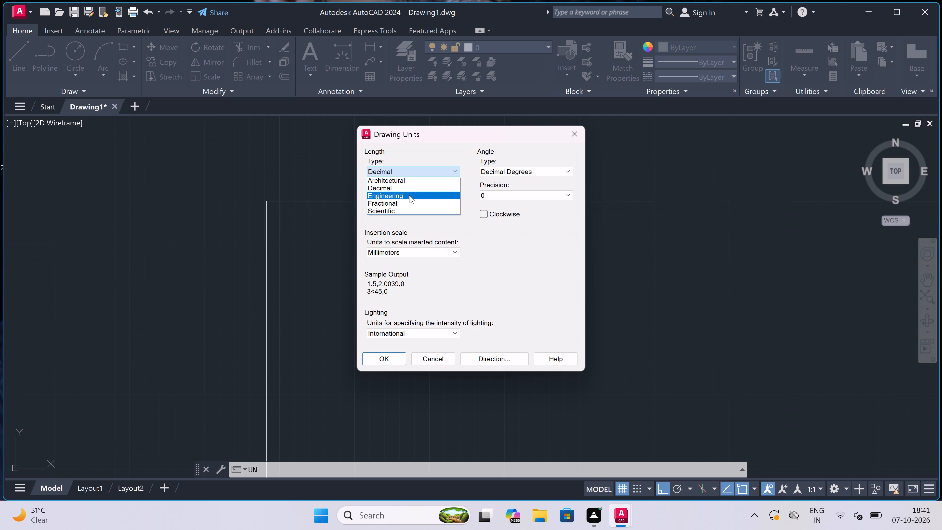
click(409, 195)
click(408, 196)
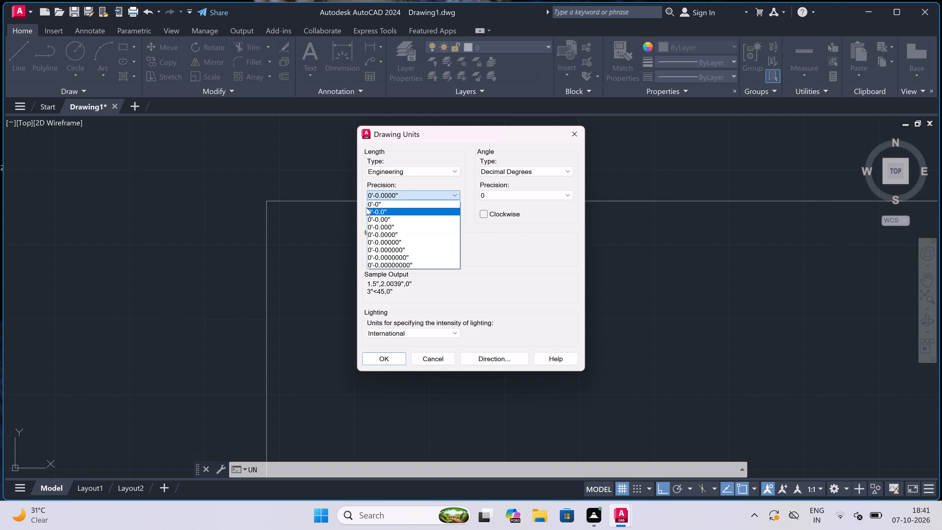
click(368, 203)
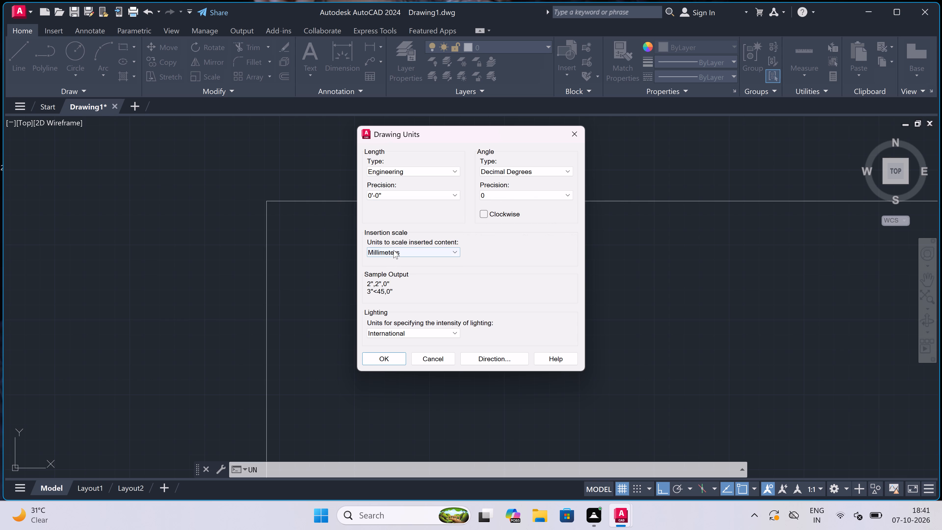
click(393, 250)
click(388, 269)
click(379, 355)
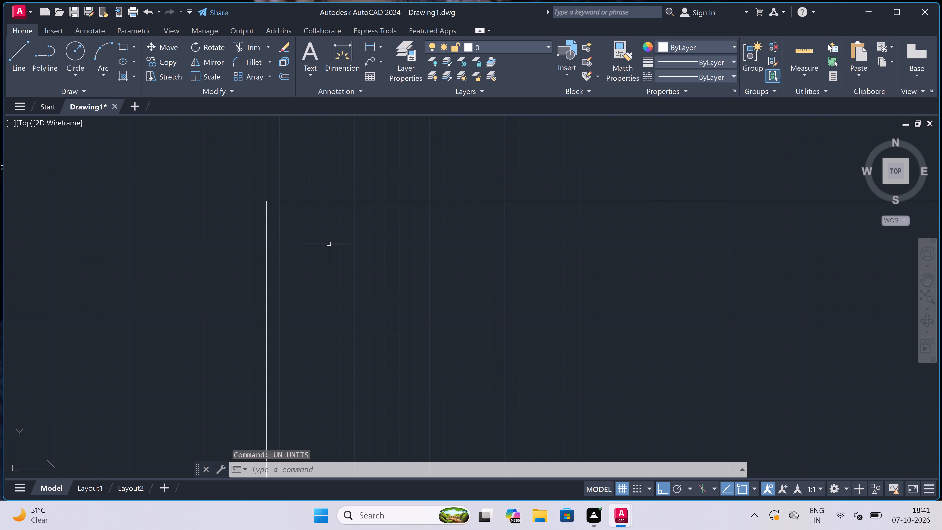
Offset the top horizontal line and the left vertical line 4.5" inward to form the outer walls.
text(o)
key(space)
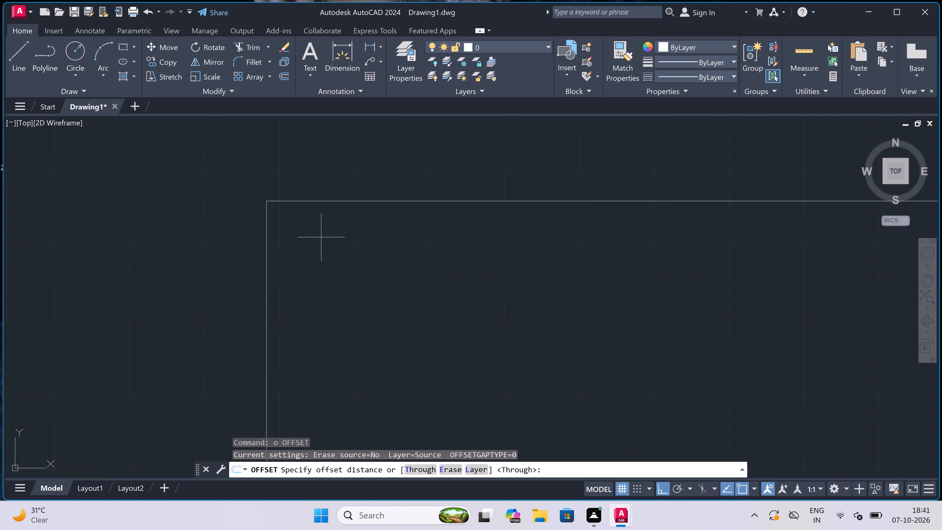
click(380, 202)
text(4.5)
text(")
key(space)
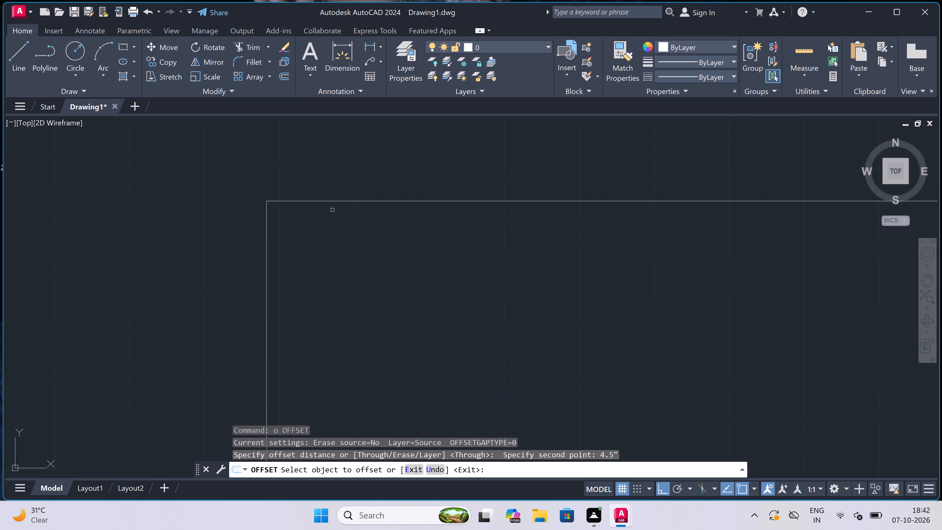
click(332, 202)
click(331, 225)
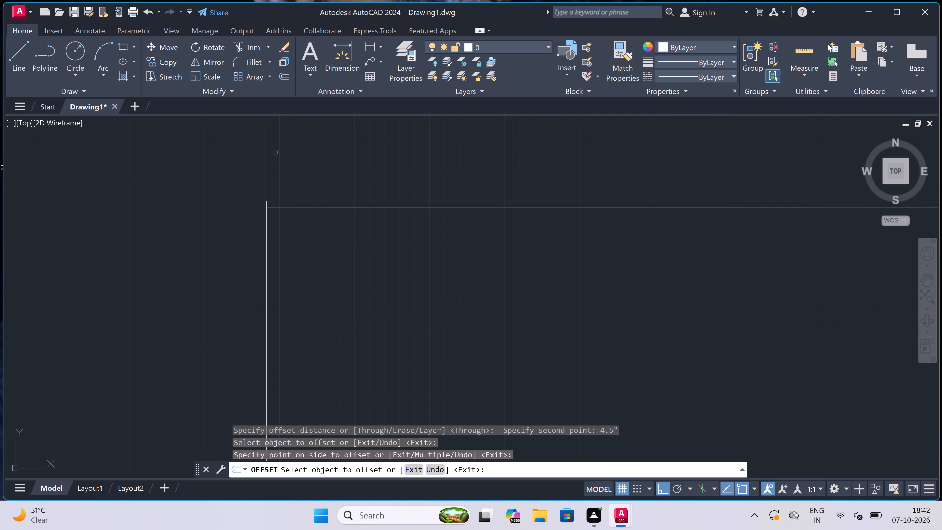
click(267, 282)
click(308, 277)
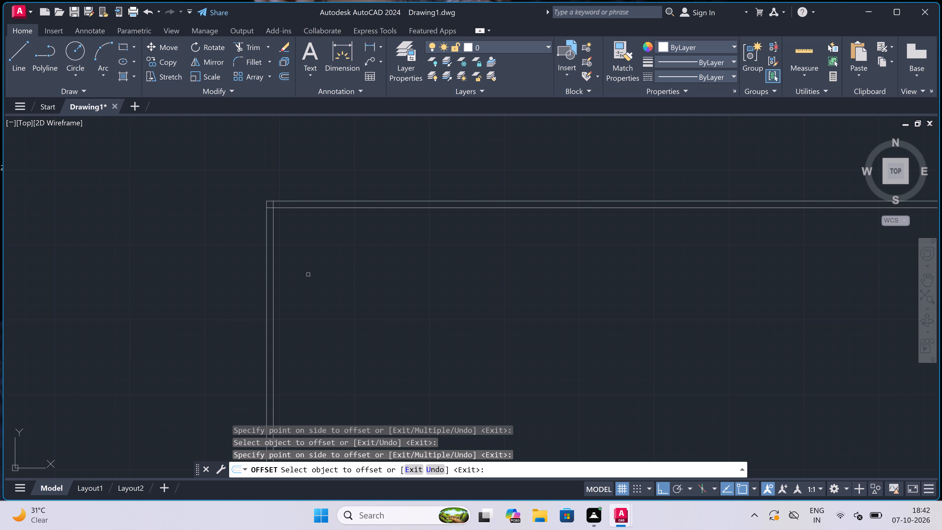
key(Escape)
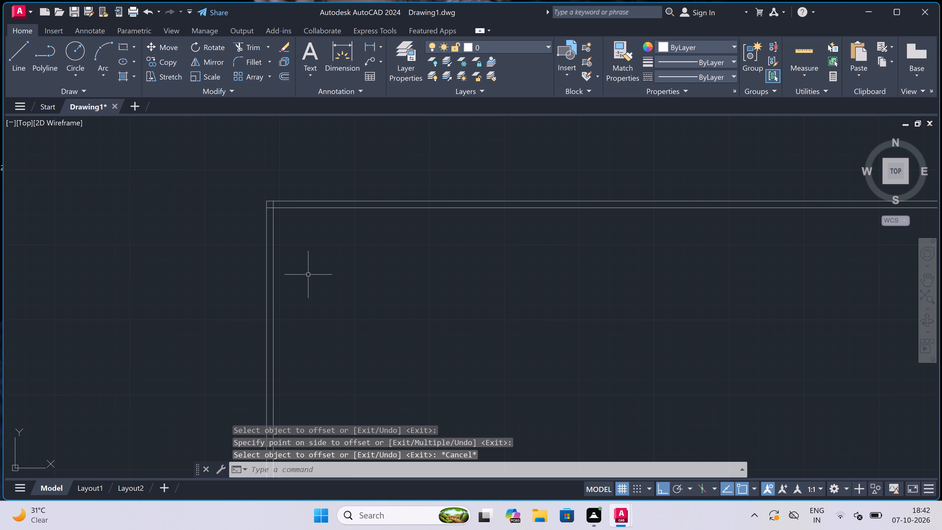
Offset the inner line of the left wall 12' to the right to set the first room's width.
key(space)
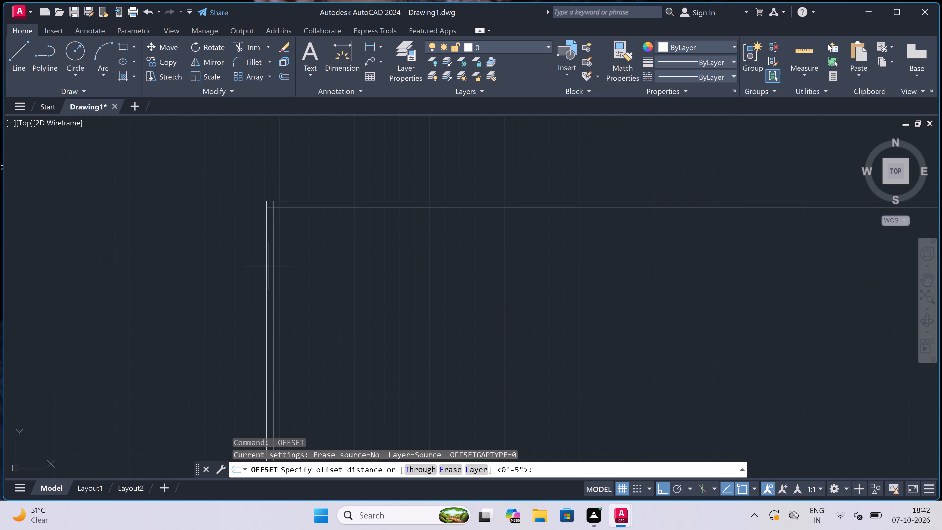
click(275, 265)
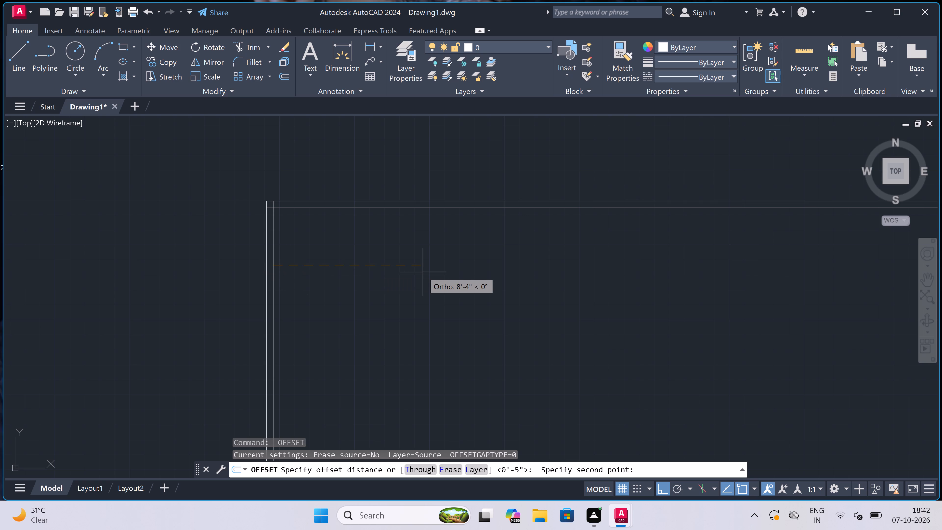
text(12')
key(space)
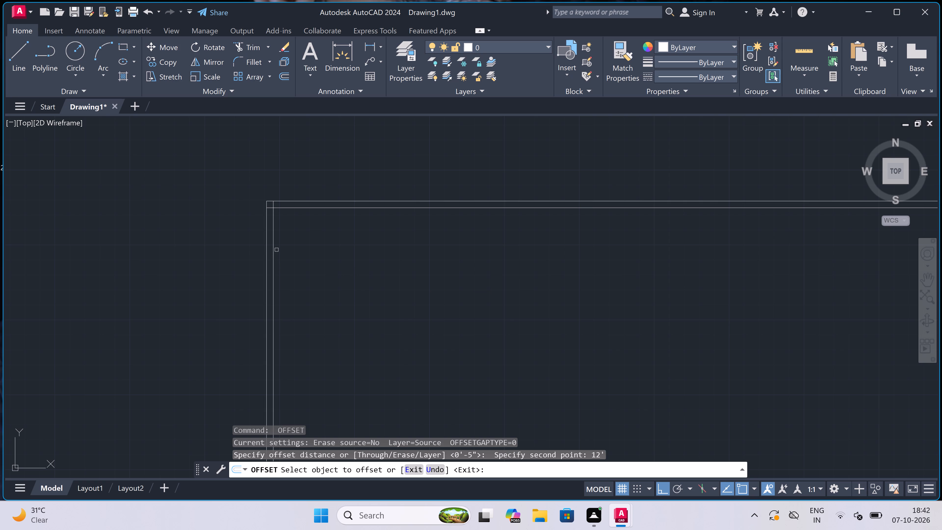
drag(274, 248, 276, 249)
click(394, 265)
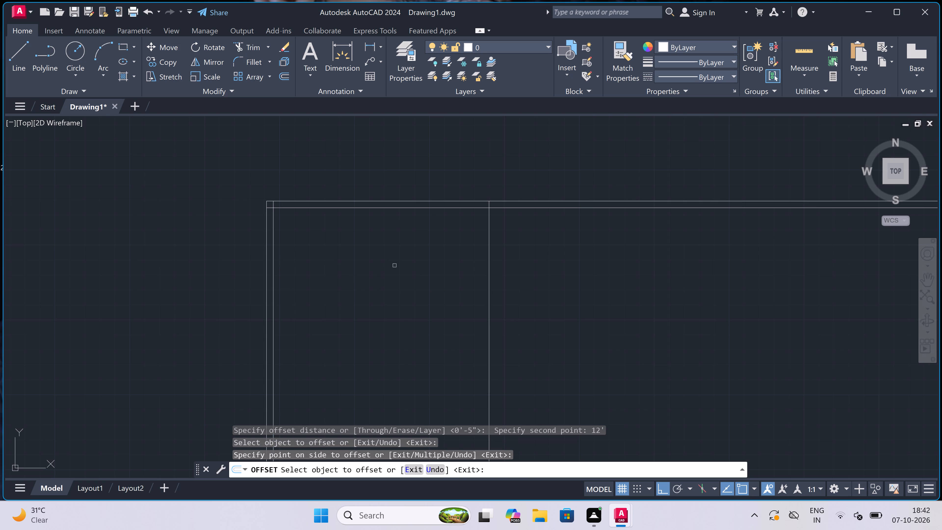
key(Escape)
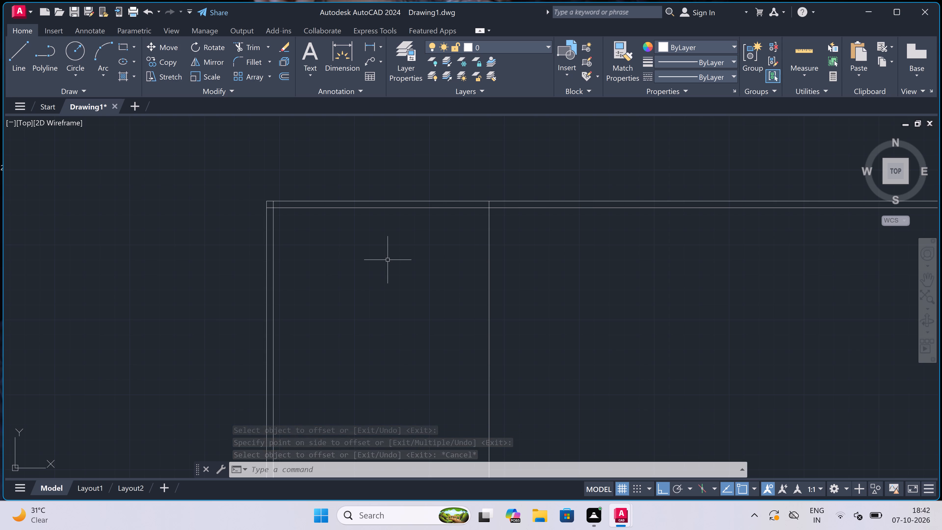
key(Escape)
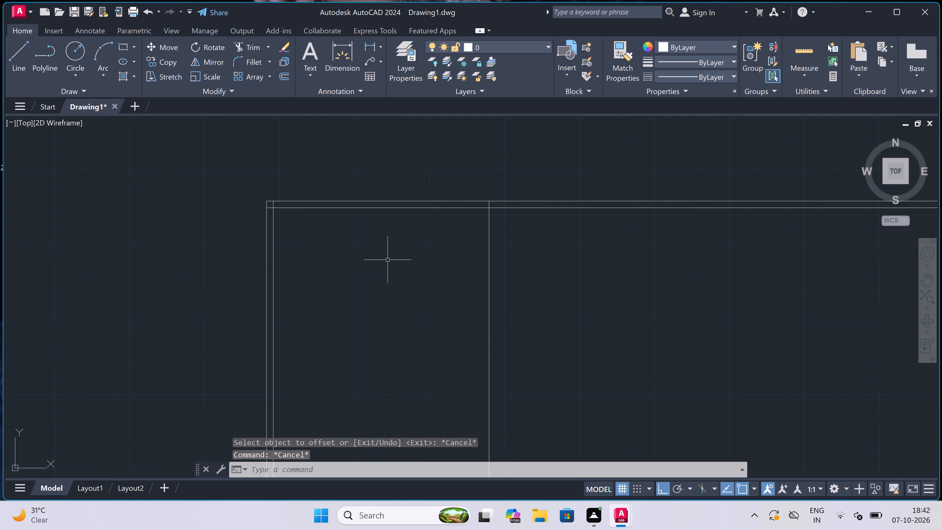
Offset the room's right-hand vertical line 4.5" to the right to give the partition wall its thickness.
key(space)
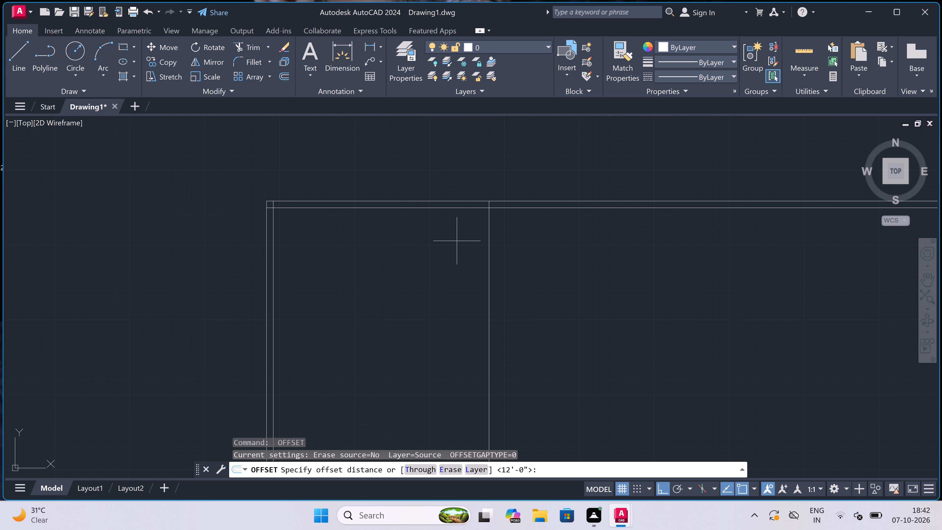
click(490, 245)
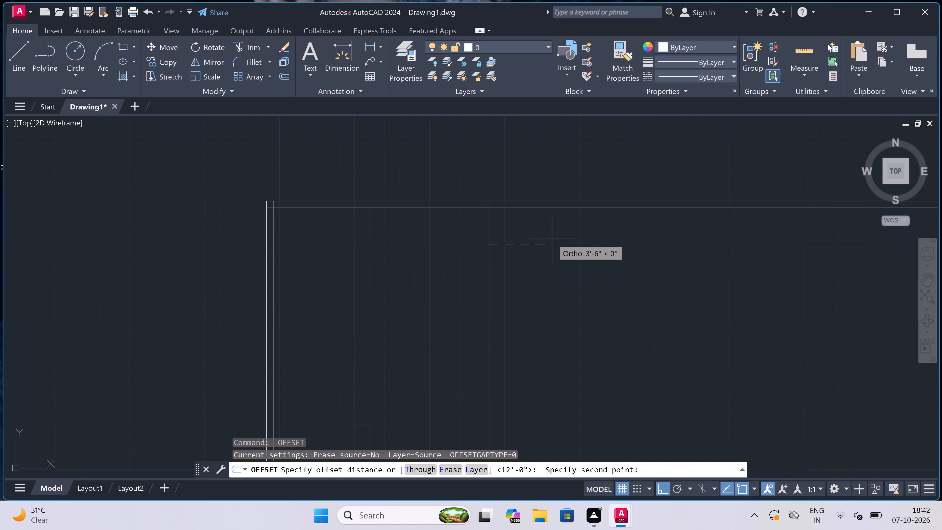
text(4.5)
text(")
key(space)
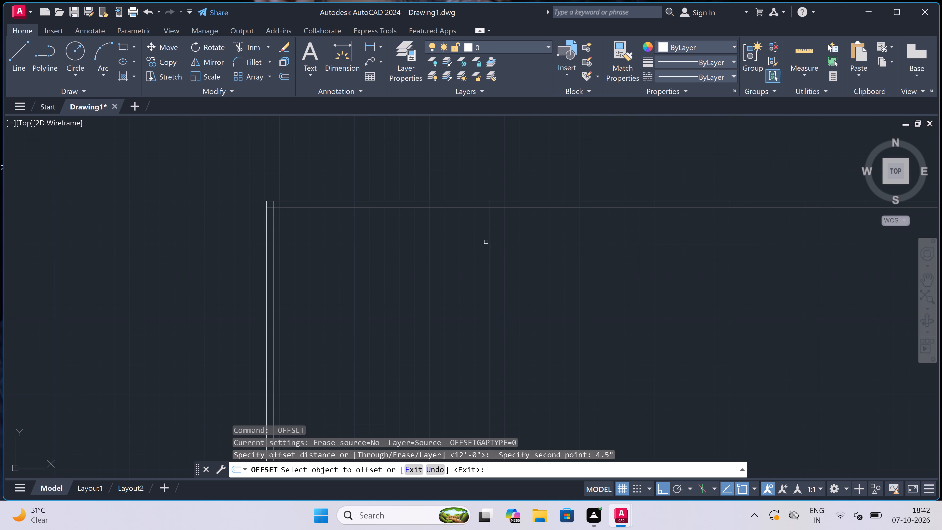
click(489, 236)
click(518, 236)
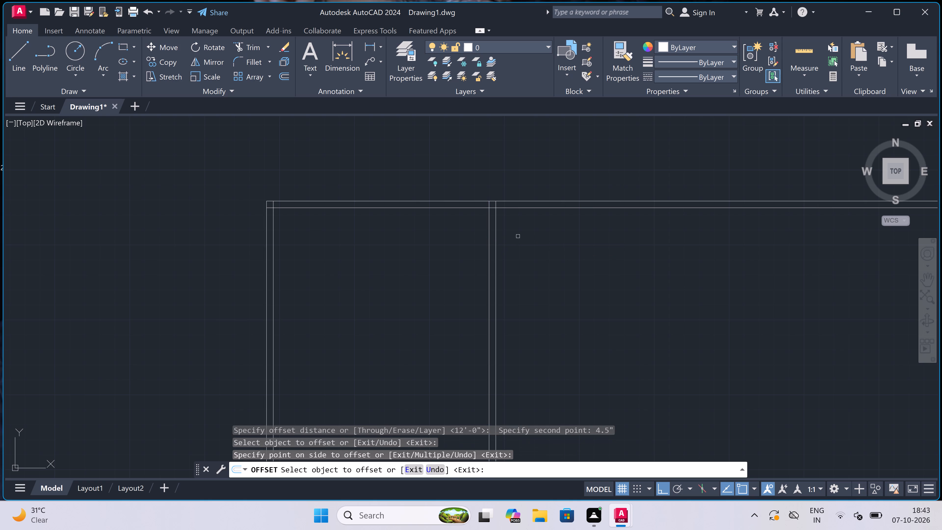
scroll(460, 251, down, 2)
scroll(471, 243, up, 2)
scroll(497, 236, down, 2)
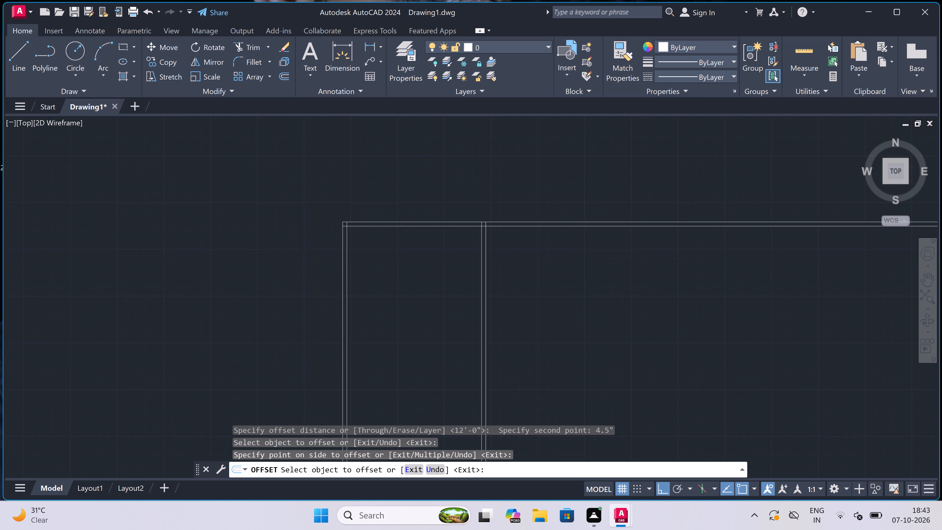
Offset the right-hand line of the first partition wall 4' to the right to set the second space's width.
scroll(528, 234, up, 1)
key(Escape)
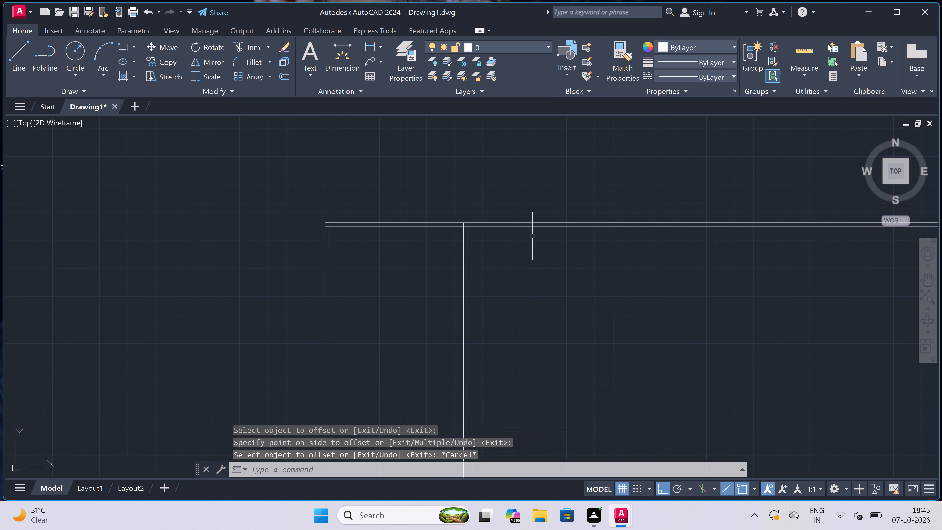
key(space)
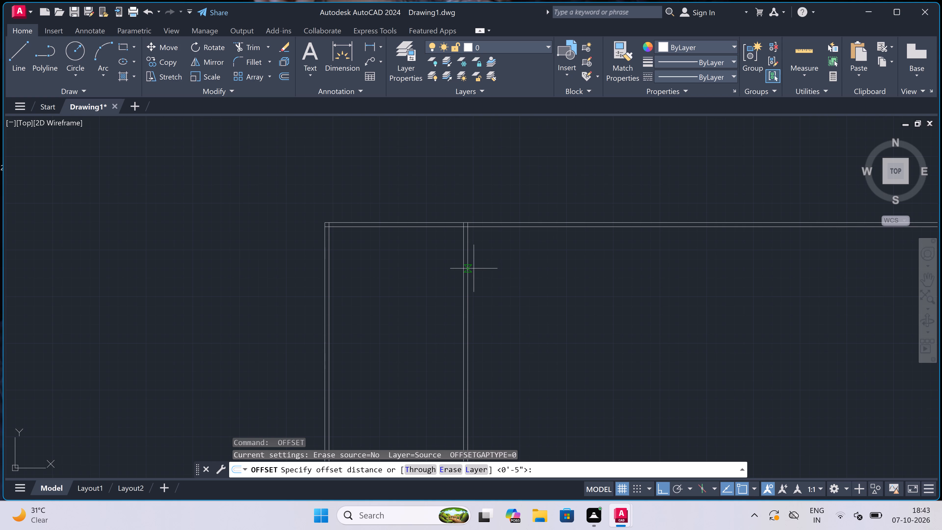
click(467, 263)
scroll(541, 245, up, 1)
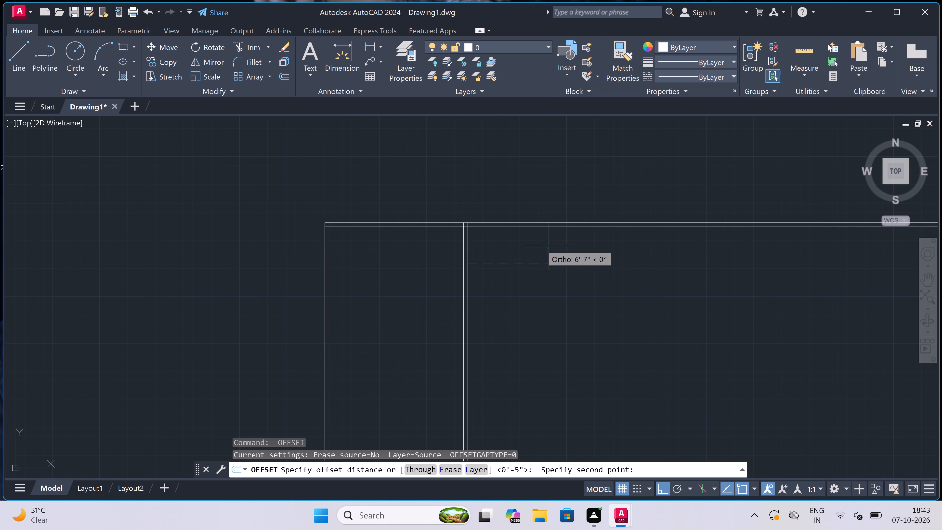
scroll(541, 245, up, 2)
scroll(541, 245, down, 1)
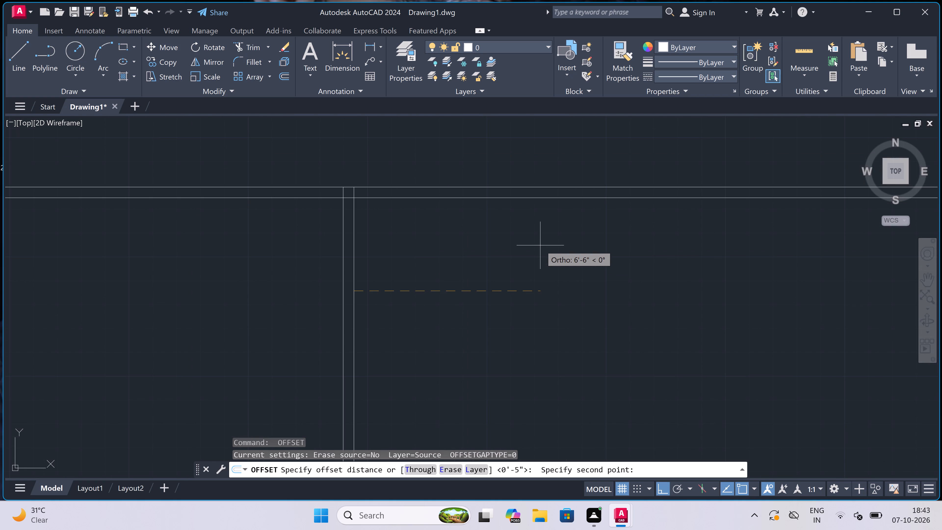
text(4')
key(space)
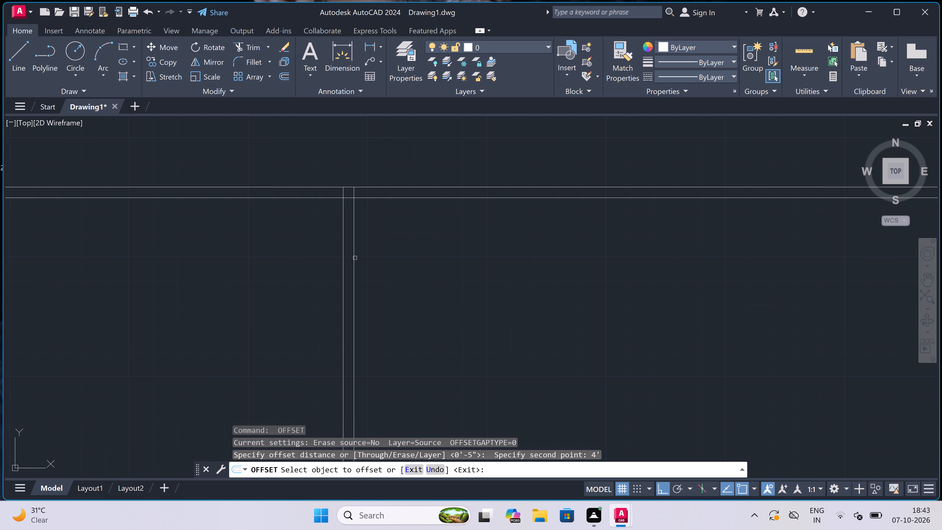
click(355, 258)
click(469, 262)
key(Escape)
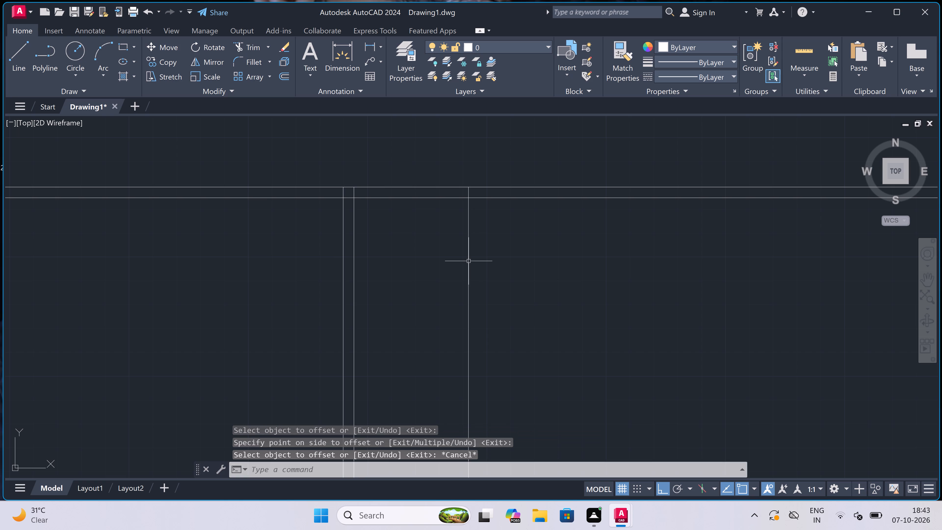
Offset the new vertical line 4.5" to the right to give the second partition wall its thickness.
key(space)
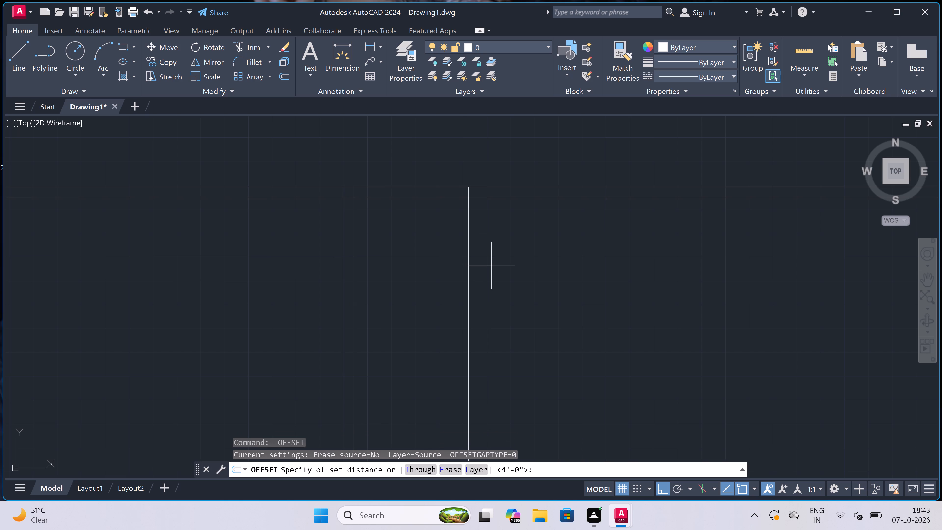
click(473, 257)
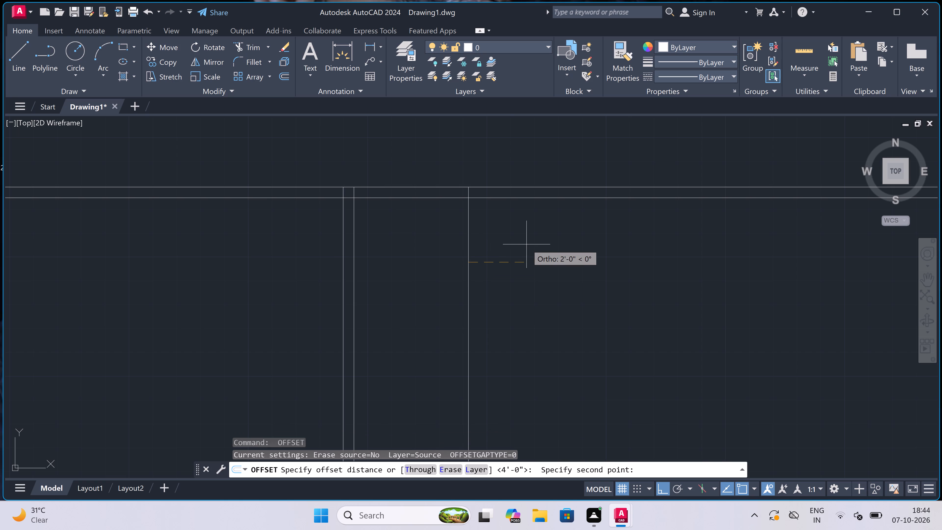
key(4)
text(.5)
text(")
key(space)
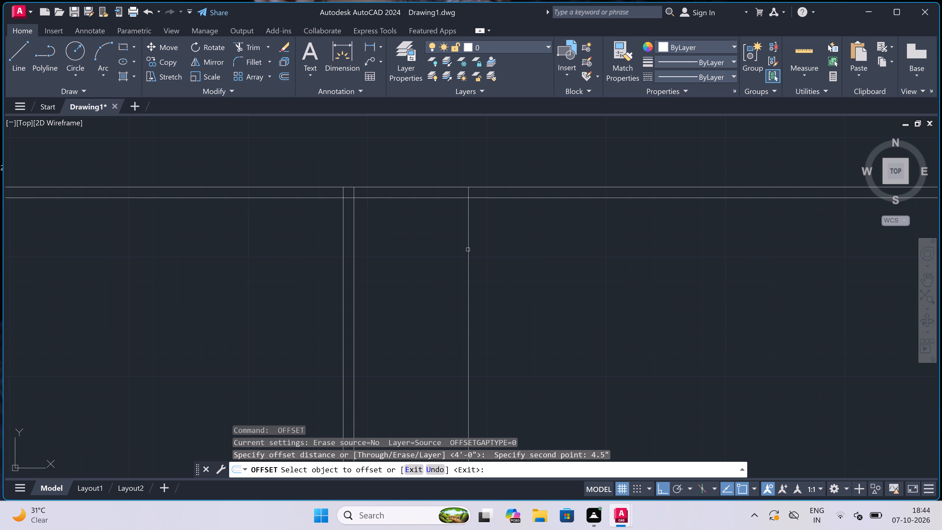
drag(468, 249, 470, 250)
click(514, 253)
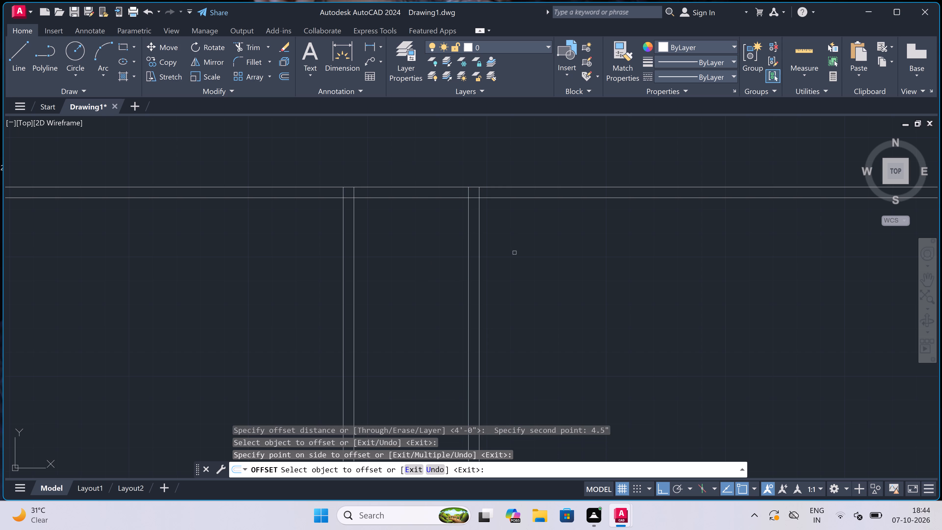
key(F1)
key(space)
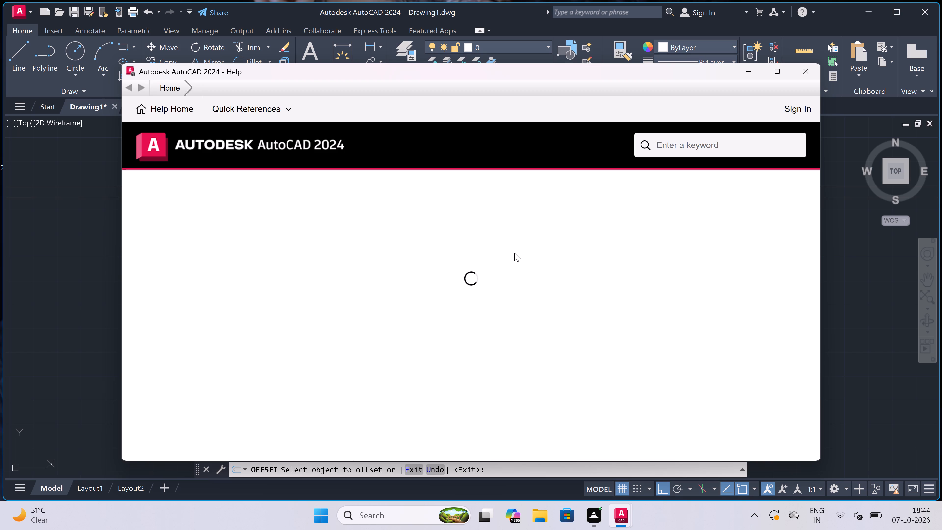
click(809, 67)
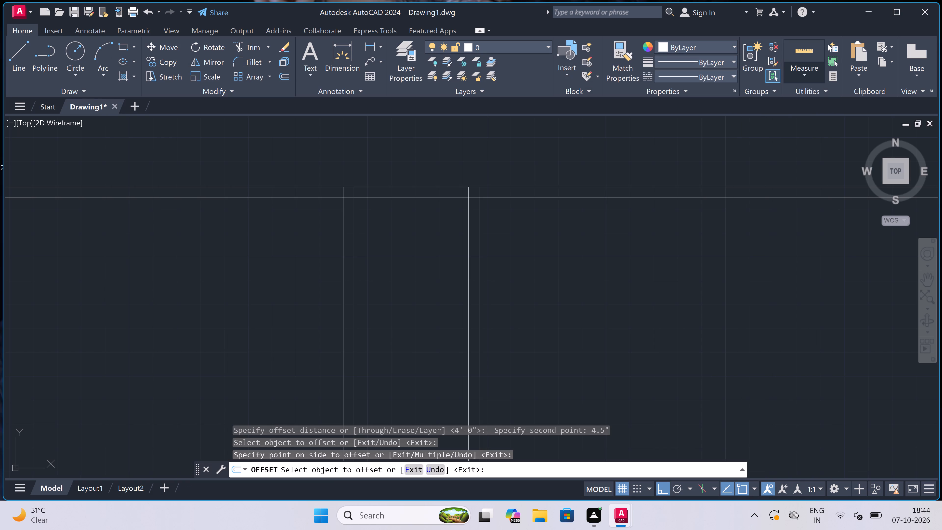
Offset the right-hand line of the second partition wall 7' to the right to set the third space's width.
key(Escape)
key(space)
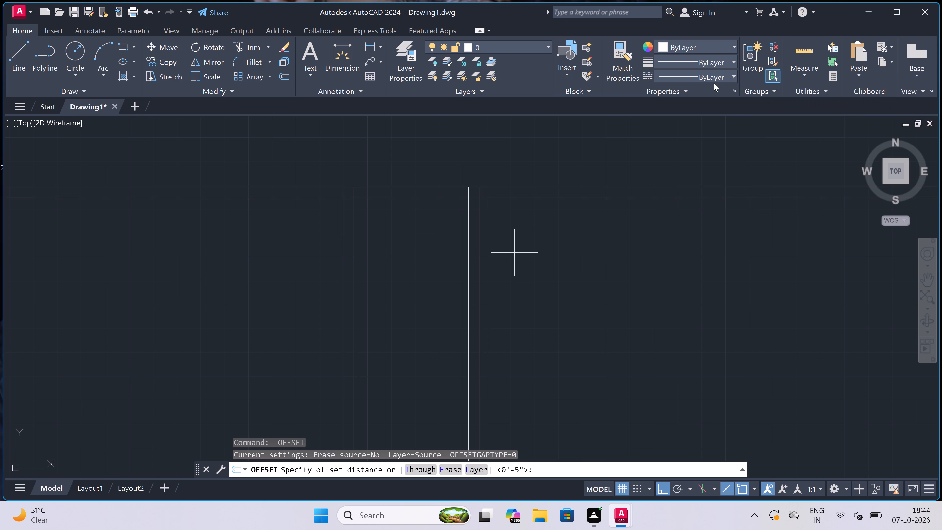
click(476, 281)
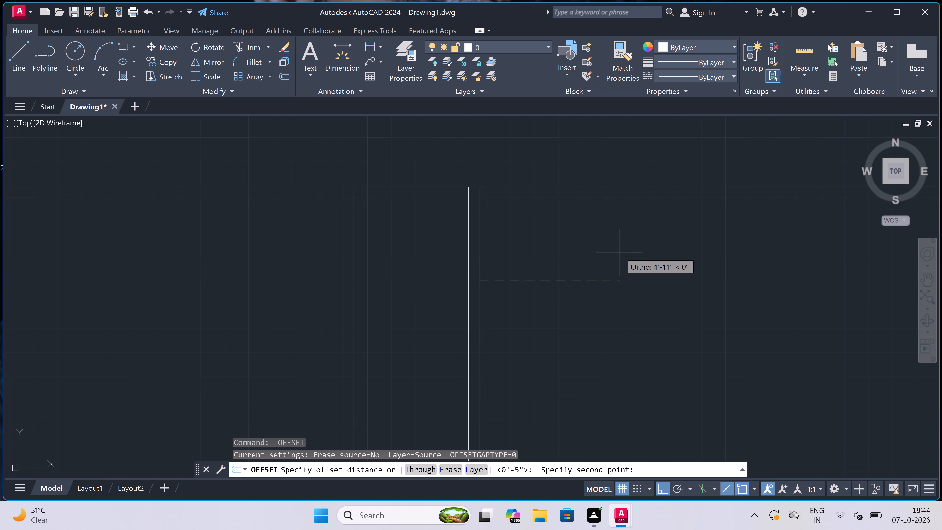
key(7)
text(')
key(space)
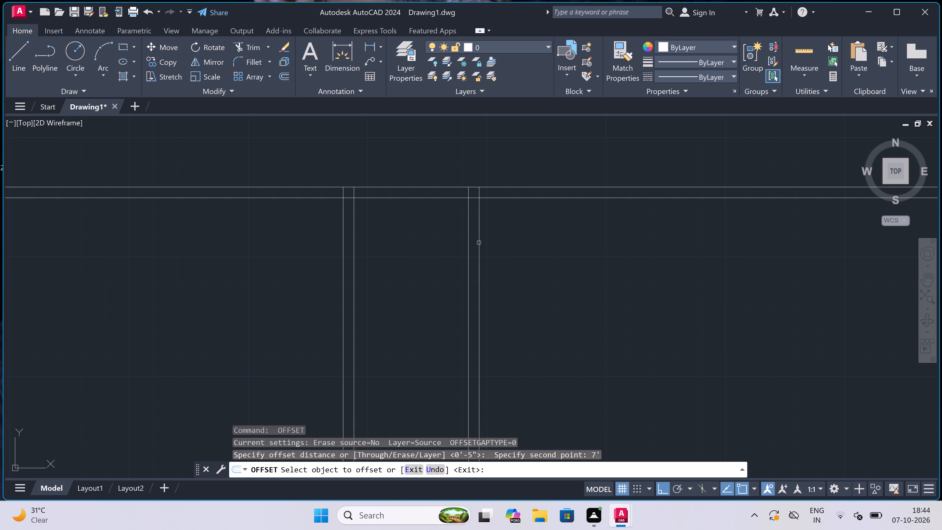
drag(479, 242, 485, 240)
click(530, 236)
scroll(530, 236, down, 3)
scroll(568, 241, up, 2)
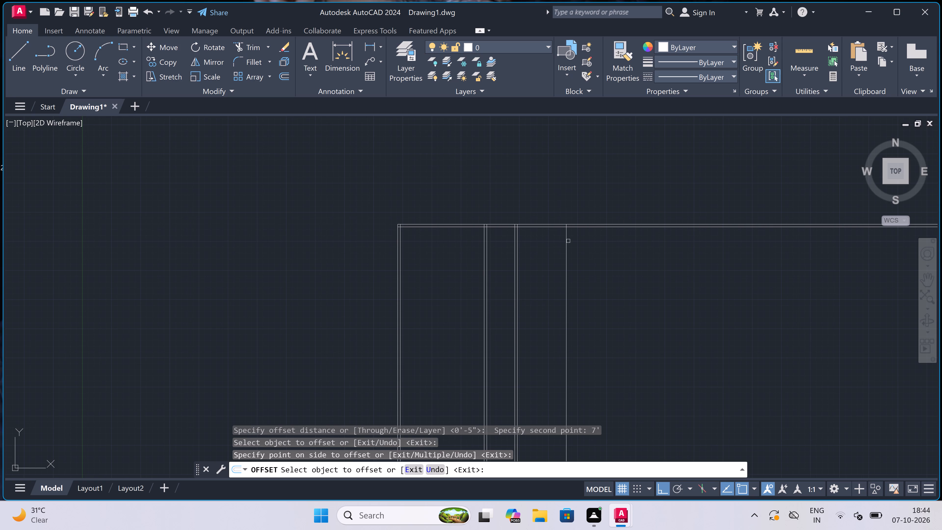
key(Escape)
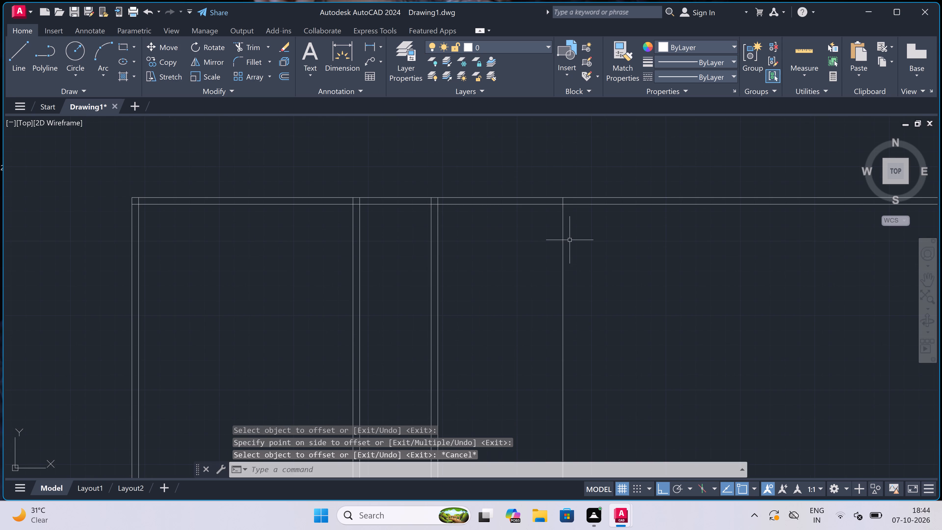
Offset the newest vertical line 4.5" to the right to give the third partition wall its thickness.
key(space)
scroll(570, 240, up, 1)
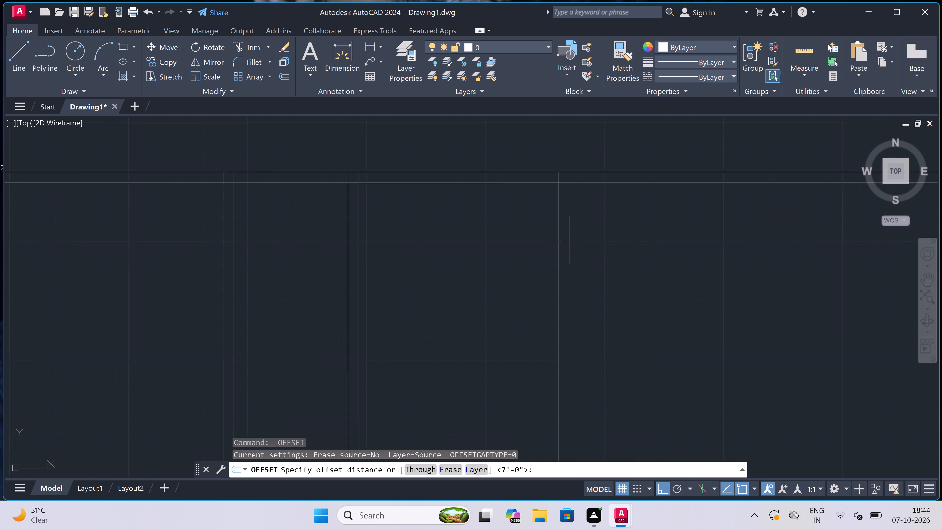
scroll(570, 240, up, 1)
drag(555, 226, 556, 229)
text(4.5)
text(")
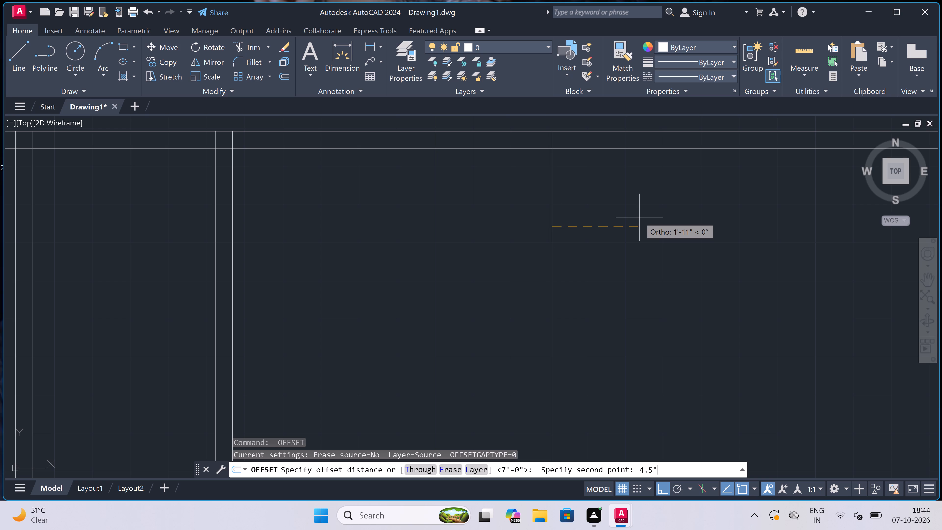
key(space)
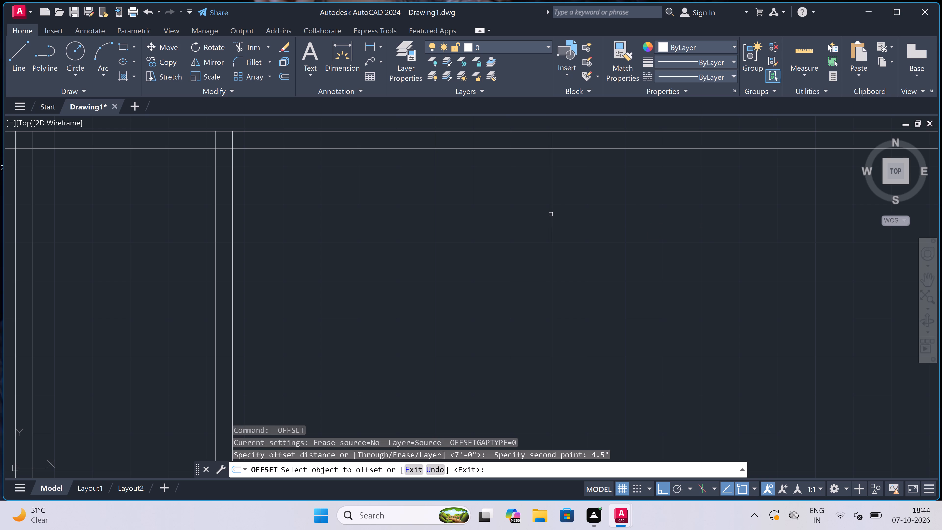
click(552, 211)
click(617, 199)
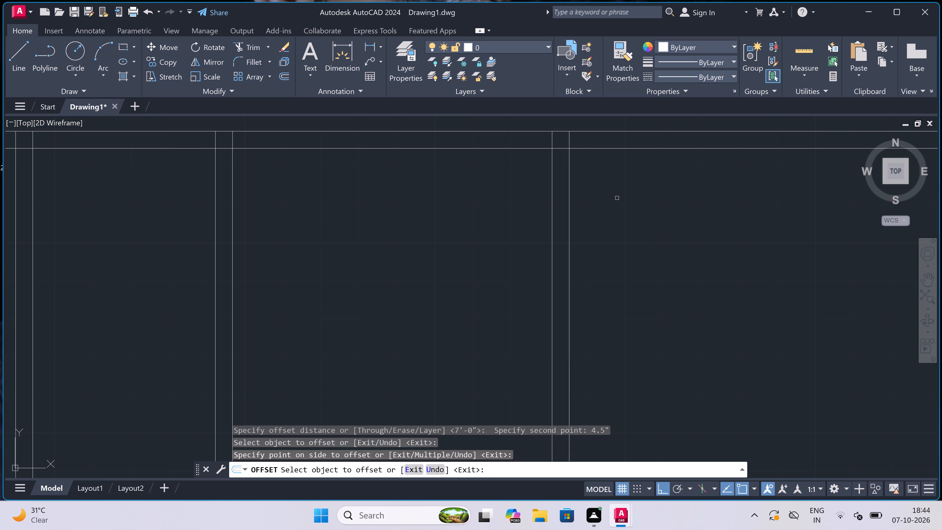
key(Escape)
Offset the right-hand line of the third partition wall 7' to the right to set the fourth space's width.
key(space)
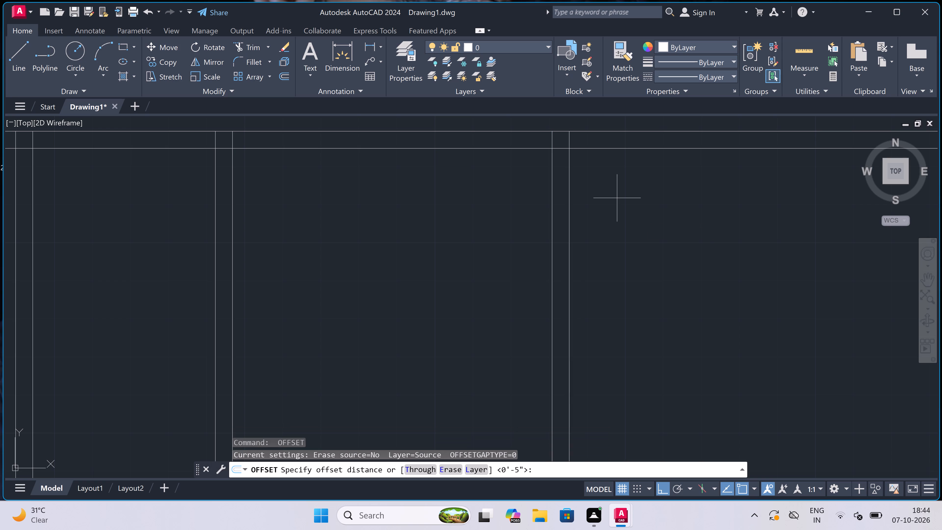
scroll(470, 273, down, 3)
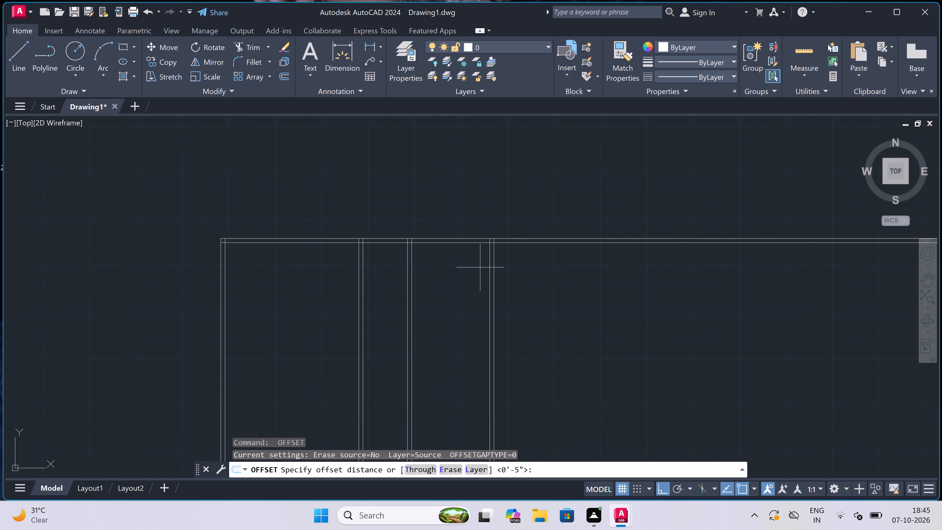
scroll(507, 263, up, 3)
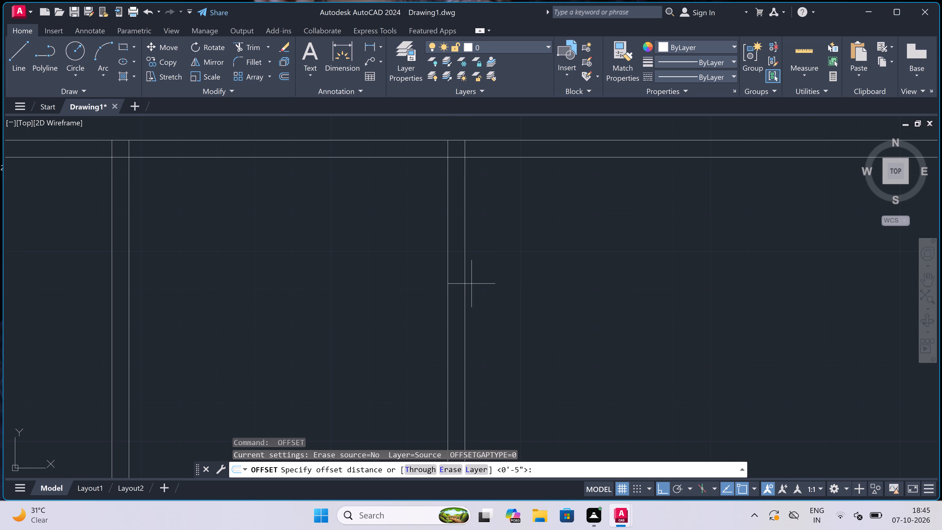
click(470, 285)
text(7')
key(space)
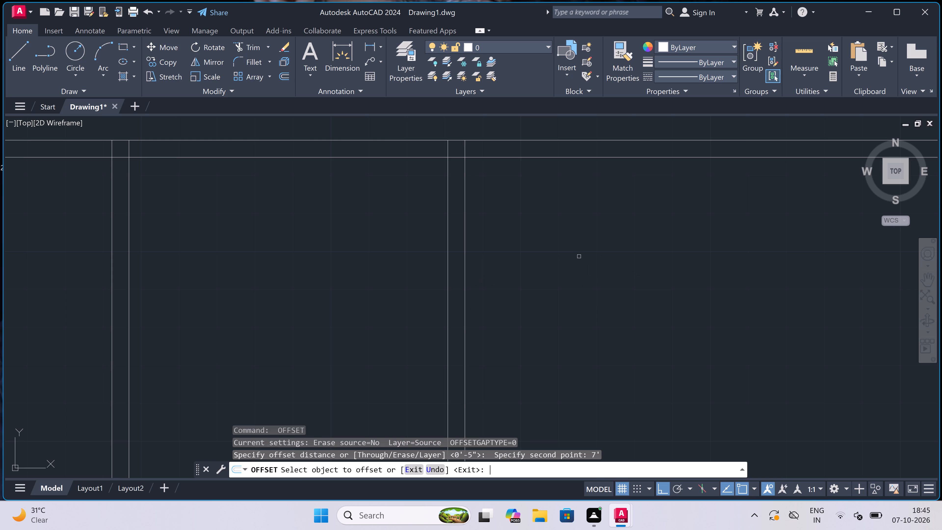
click(464, 280)
click(543, 264)
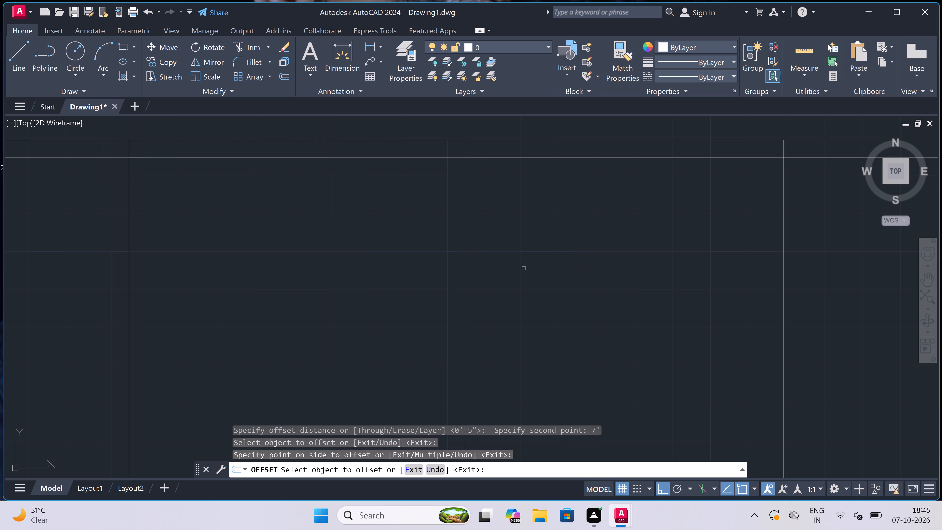
scroll(479, 273, down, 4)
scroll(543, 264, up, 2)
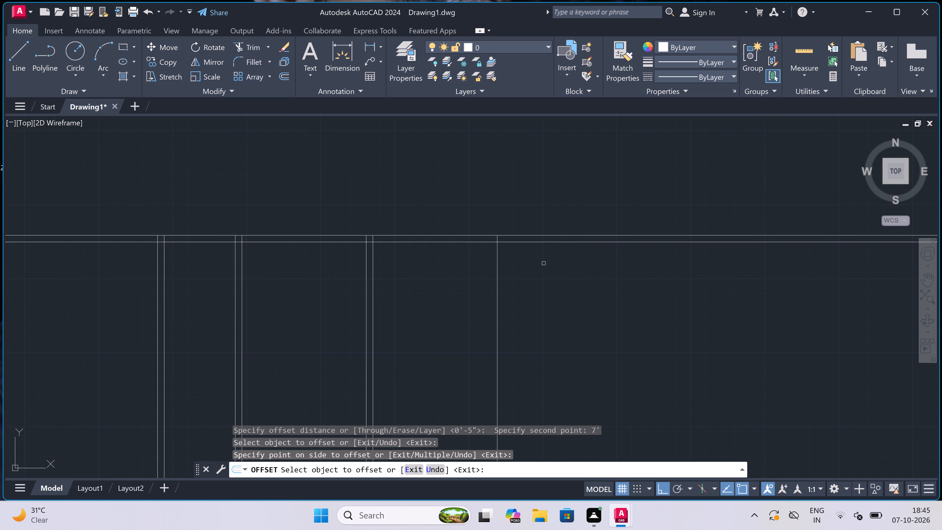
key(Escape)
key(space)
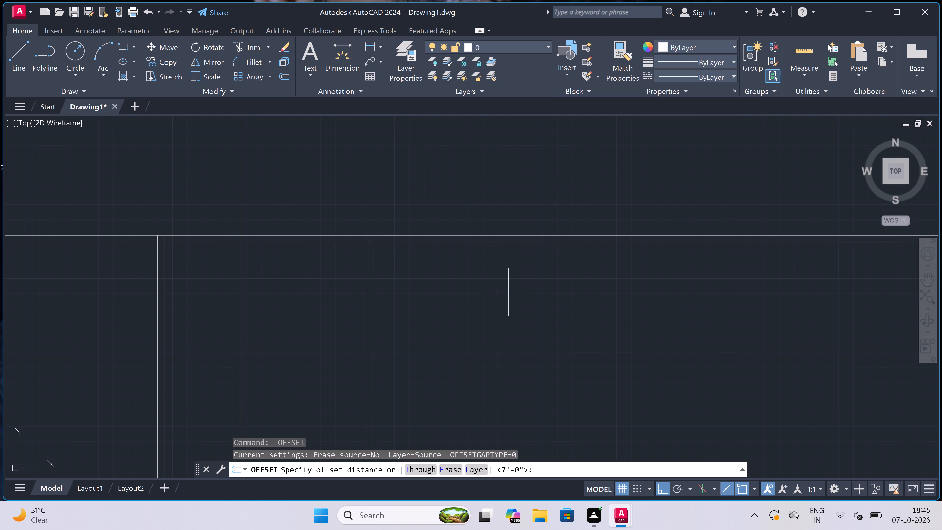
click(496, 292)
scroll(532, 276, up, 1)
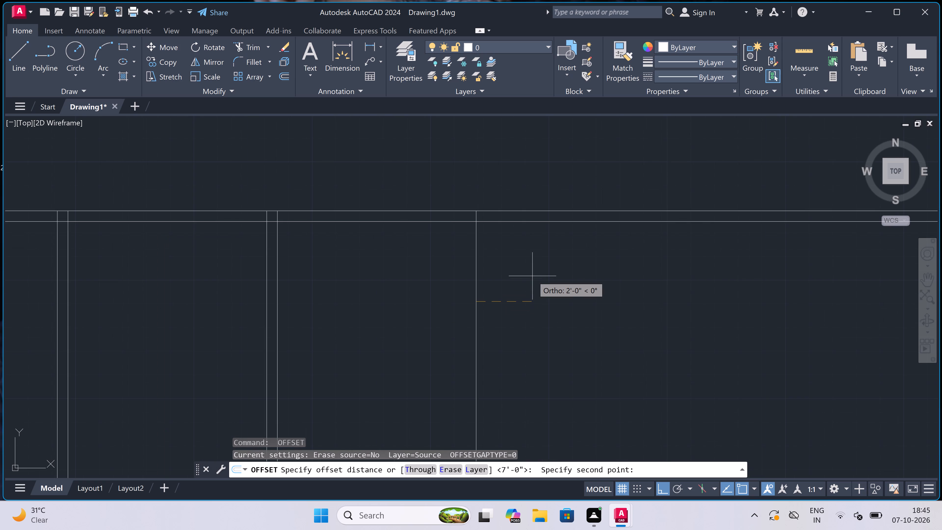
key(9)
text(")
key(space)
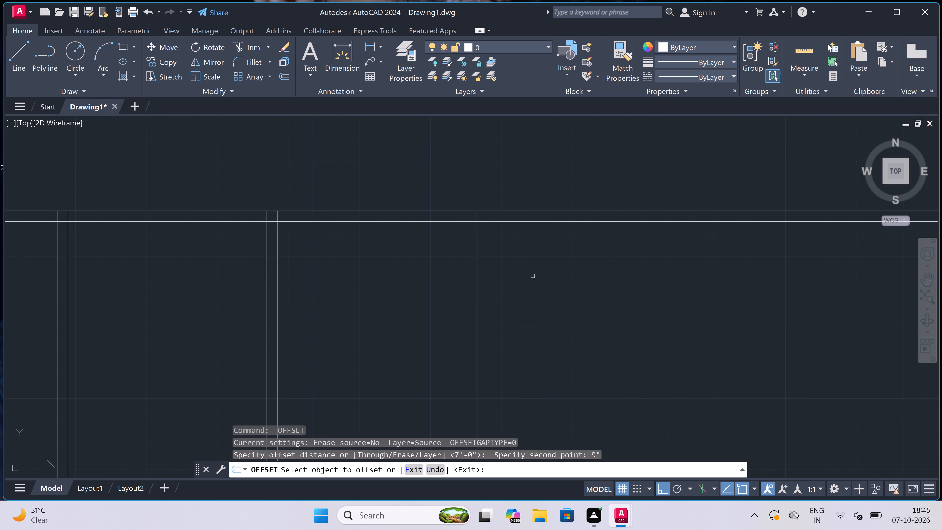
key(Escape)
Offset the newest vertical line 4.5" to the right to give the fourth partition wall its thickness.
key(space)
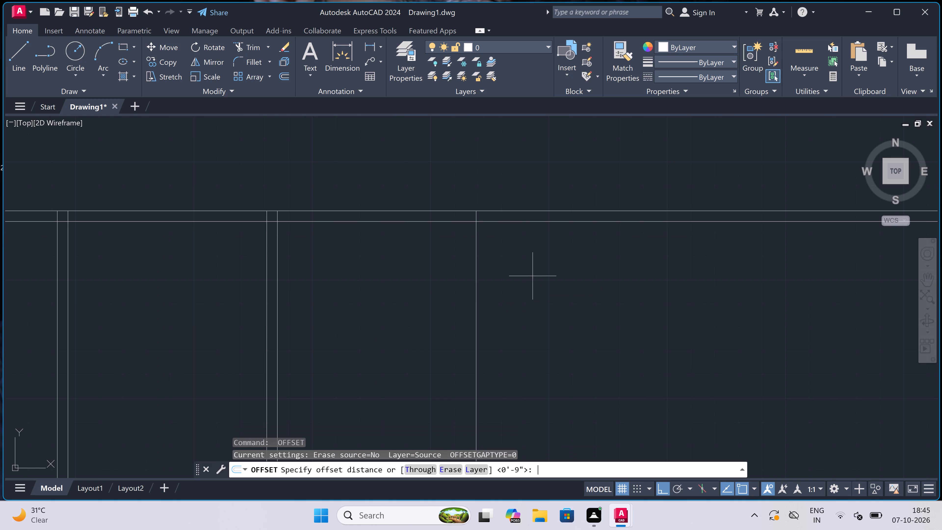
scroll(510, 275, up, 1)
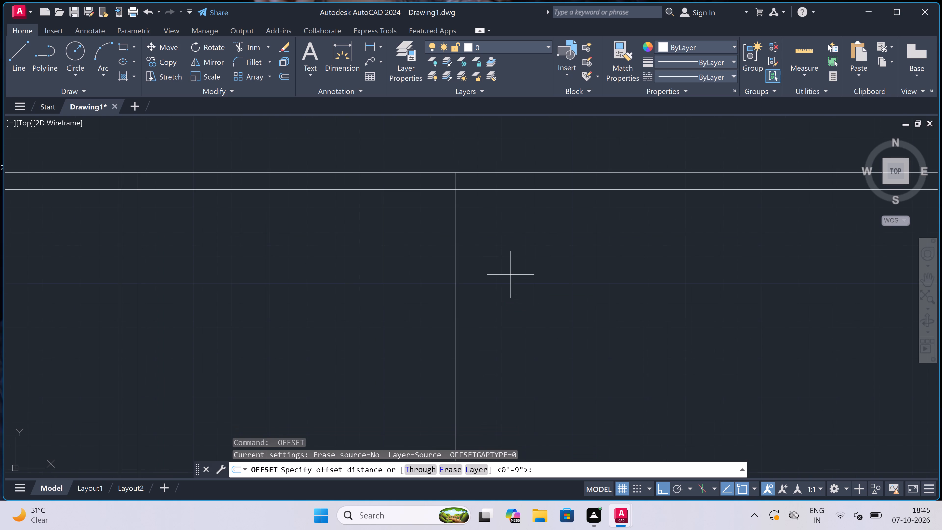
click(457, 274)
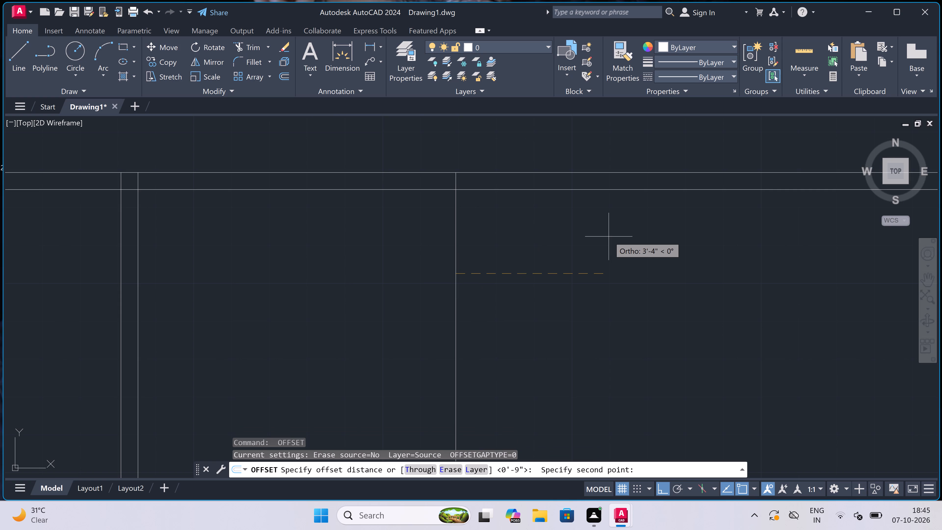
text(4.5)
text(")
key(space)
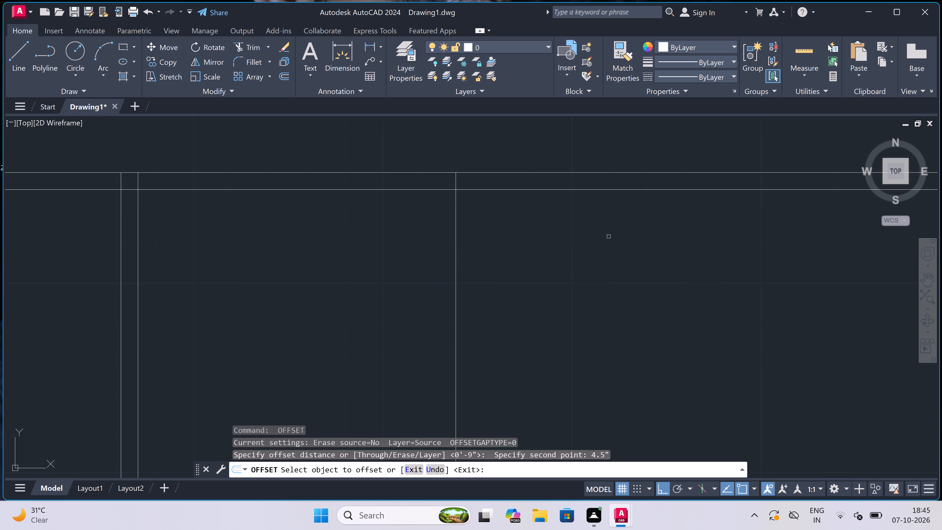
click(456, 232)
click(503, 232)
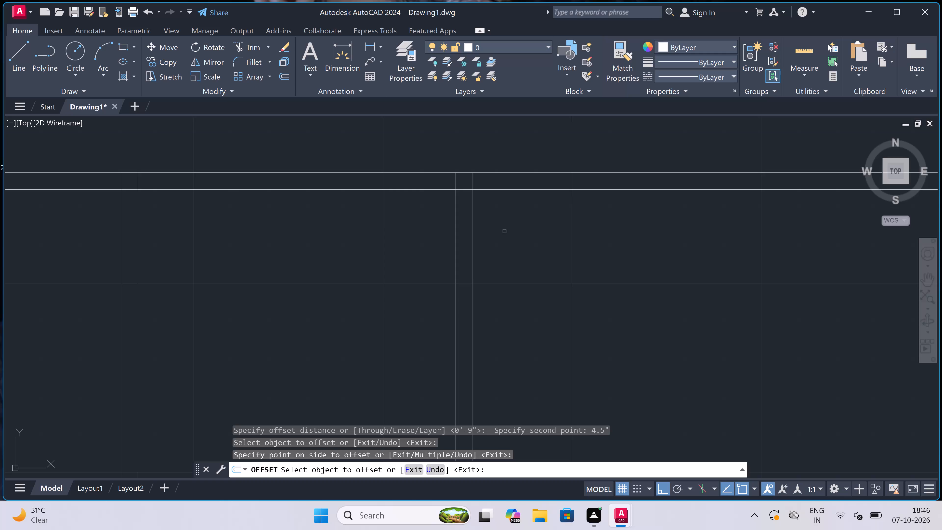
key(Escape)
Offset the right-hand line of the fourth partition wall 4' to the right to set the fifth space's width.
text(o)
key(space)
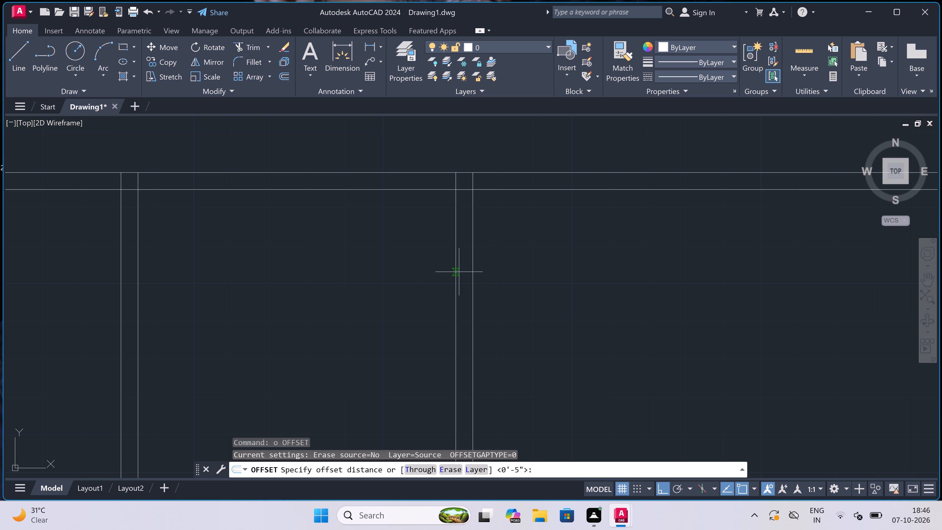
scroll(434, 278, down, 3)
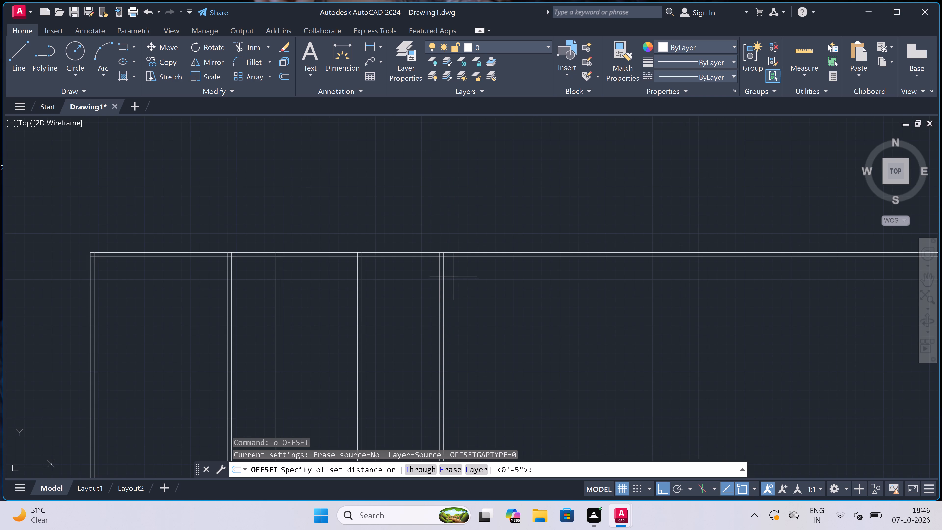
scroll(454, 278, up, 1)
click(438, 282)
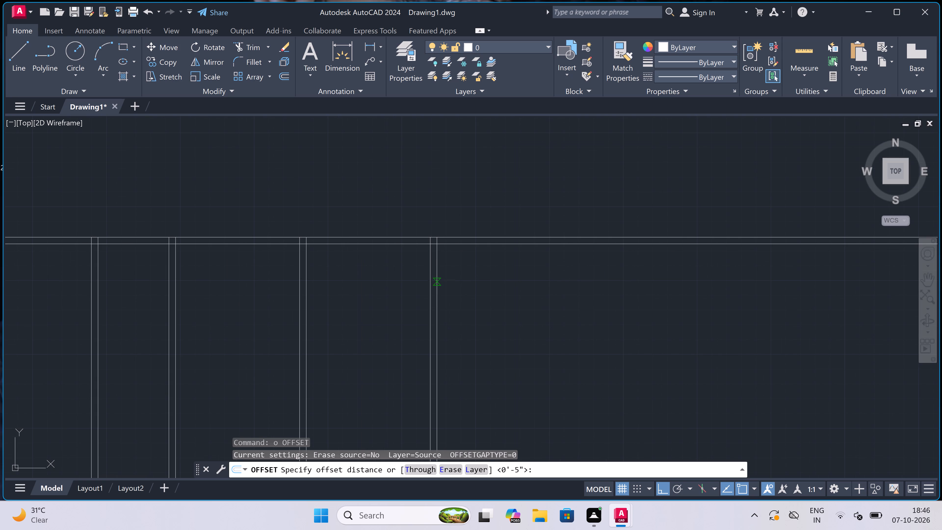
text(4')
key(space)
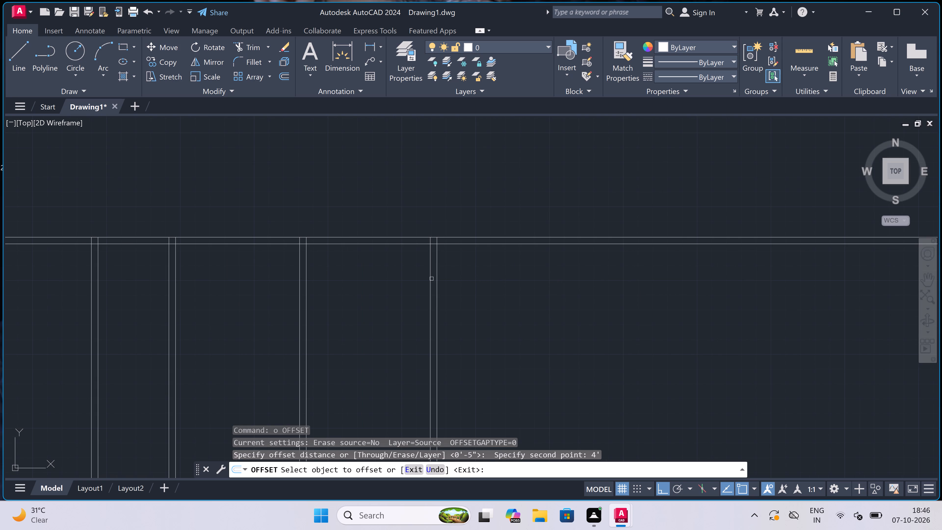
drag(437, 278, 453, 277)
click(539, 267)
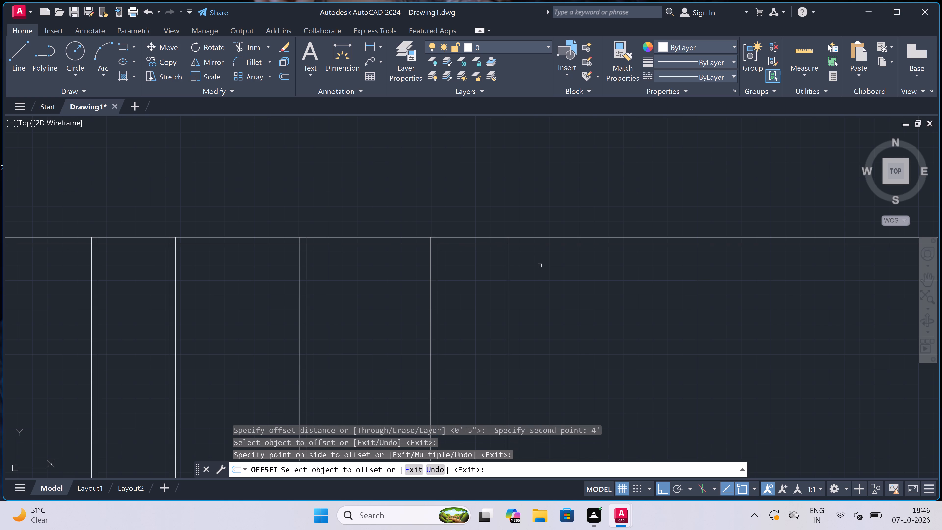
key(Escape)
Offset the newest vertical line 4.5" to the right to give the fifth partition wall its thickness.
key(space)
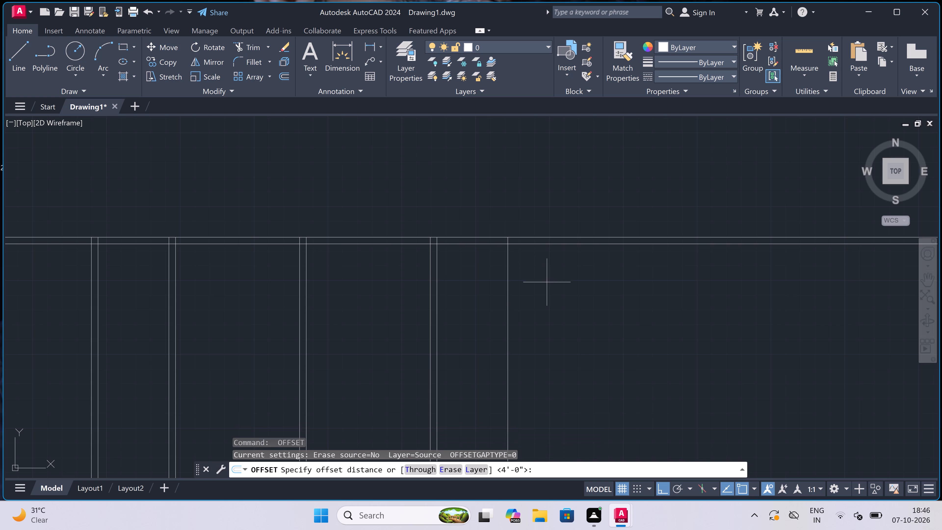
click(506, 299)
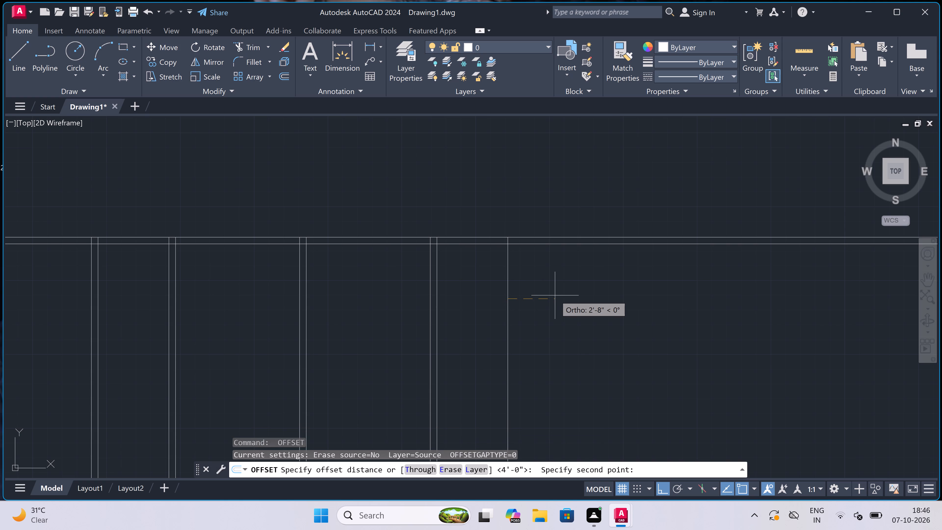
text(4.5)
text(")
key(space)
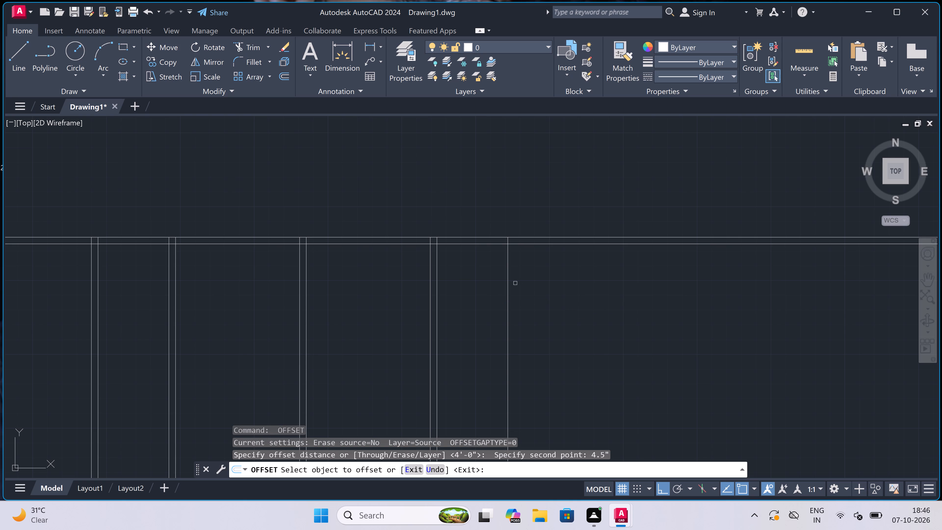
drag(508, 282, 510, 281)
click(538, 278)
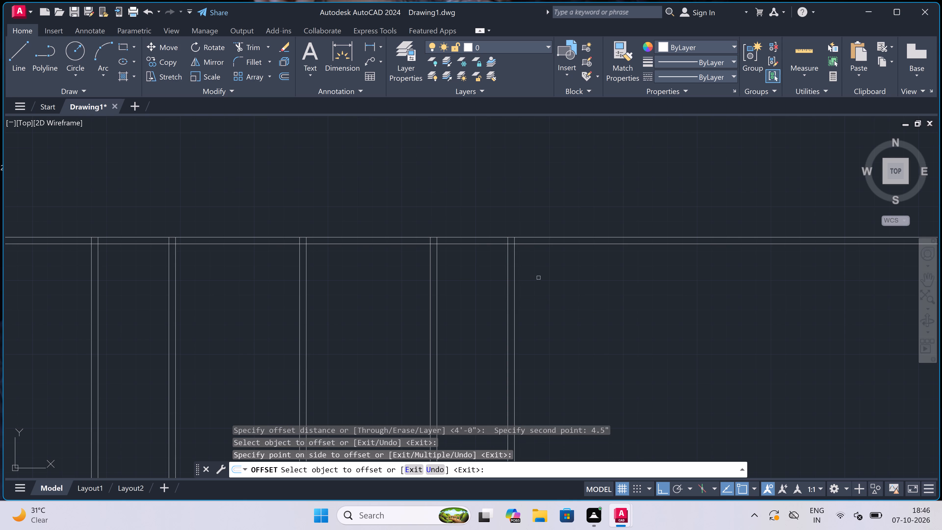
key(Escape)
Offset the right-hand line of the fifth partition wall 12' to the right to set the sixth space's width.
key(space)
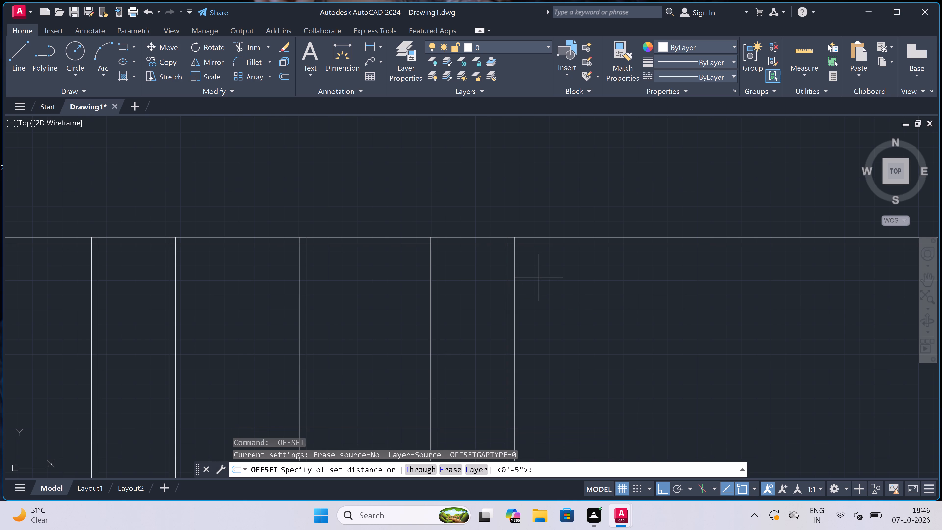
click(520, 287)
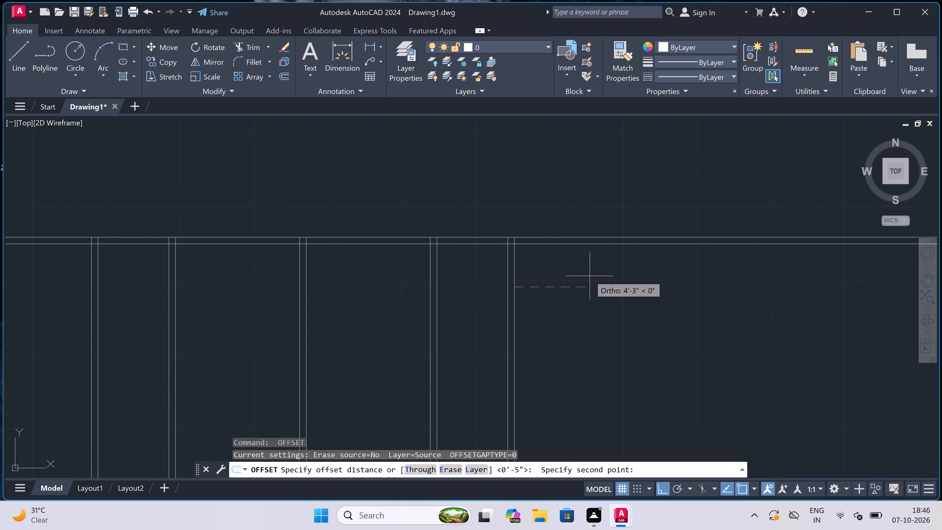
text(12')
key(space)
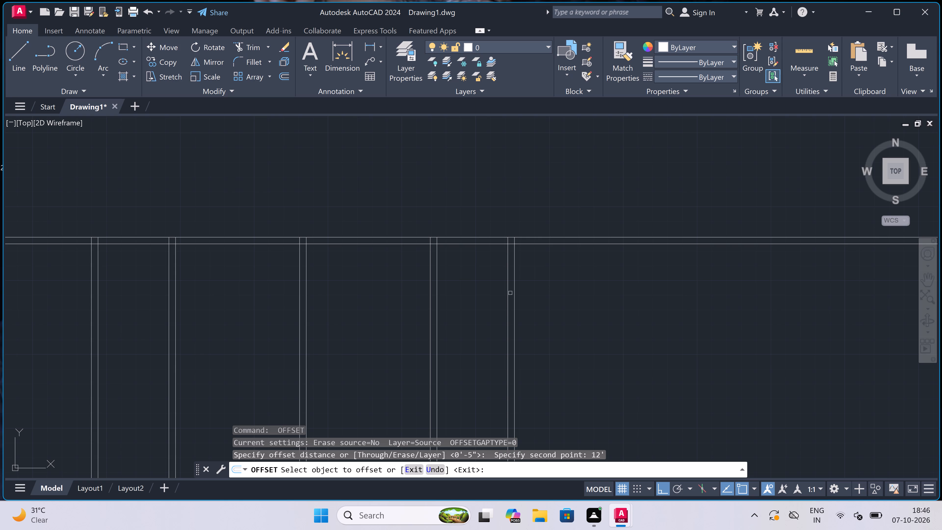
click(515, 285)
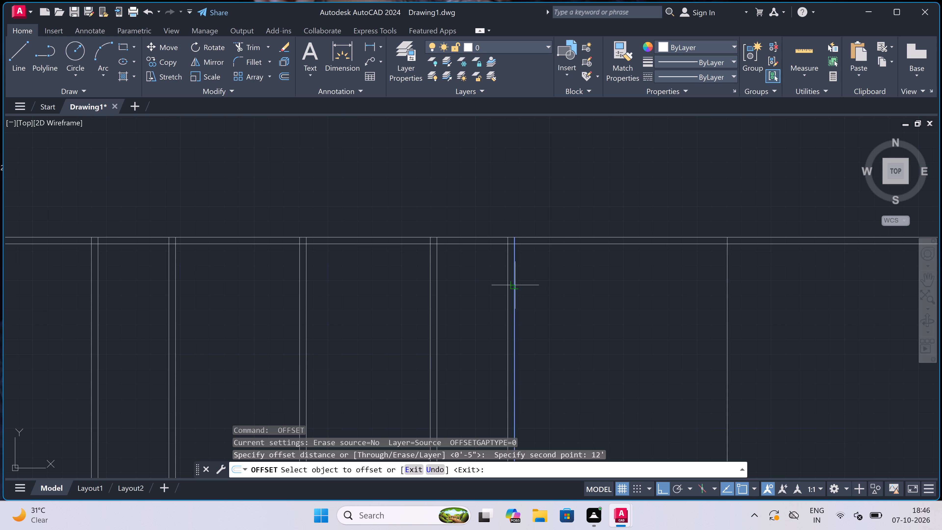
click(582, 284)
scroll(496, 292, down, 3)
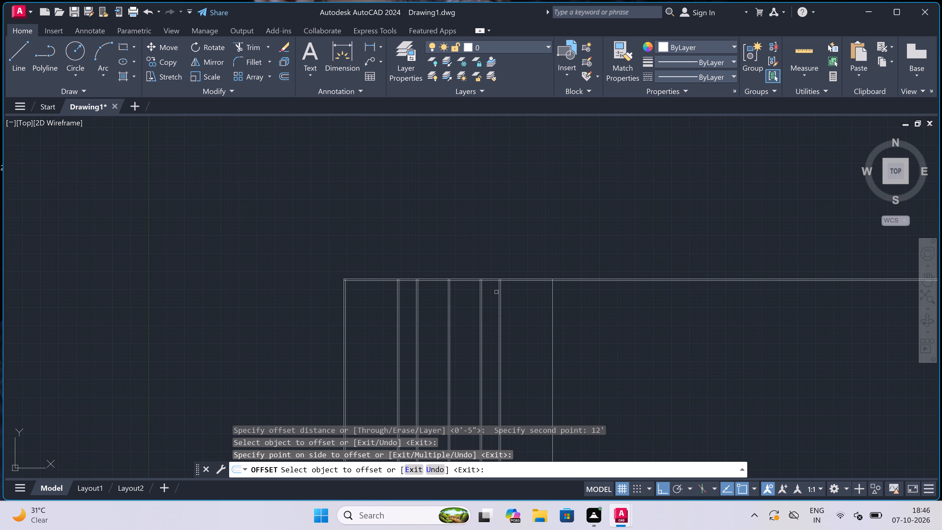
scroll(496, 292, down, 2)
scroll(516, 290, up, 2)
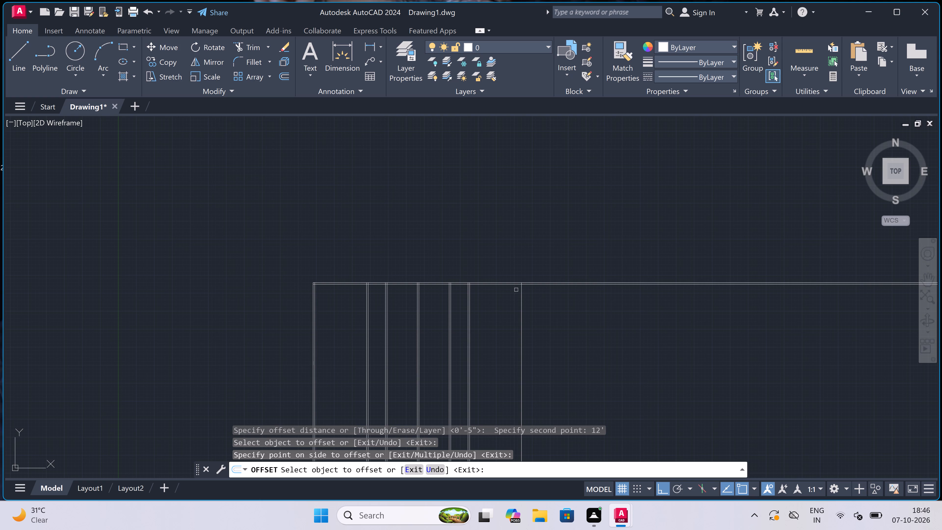
scroll(531, 298, up, 2)
key(Escape)
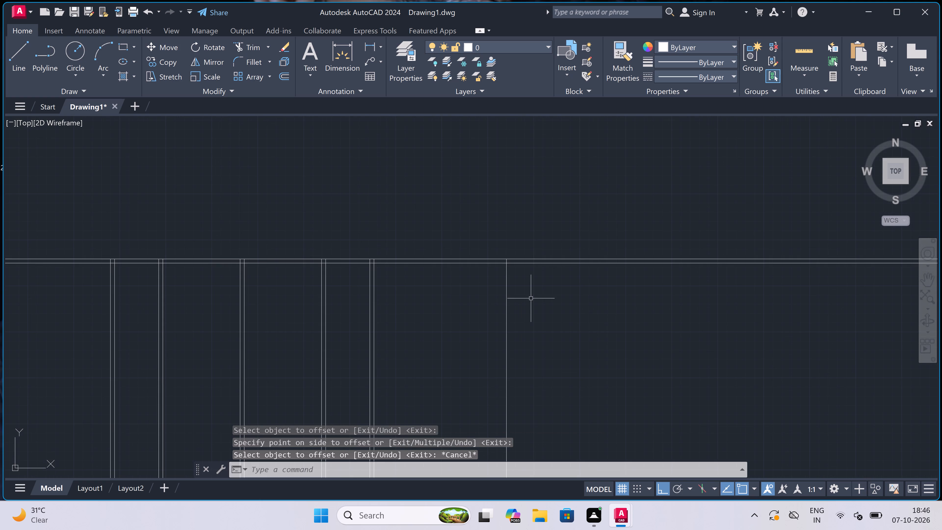
Offset the newest vertical line 4.5" to the right to give the right end wall its thickness.
key(space)
scroll(531, 298, up, 2)
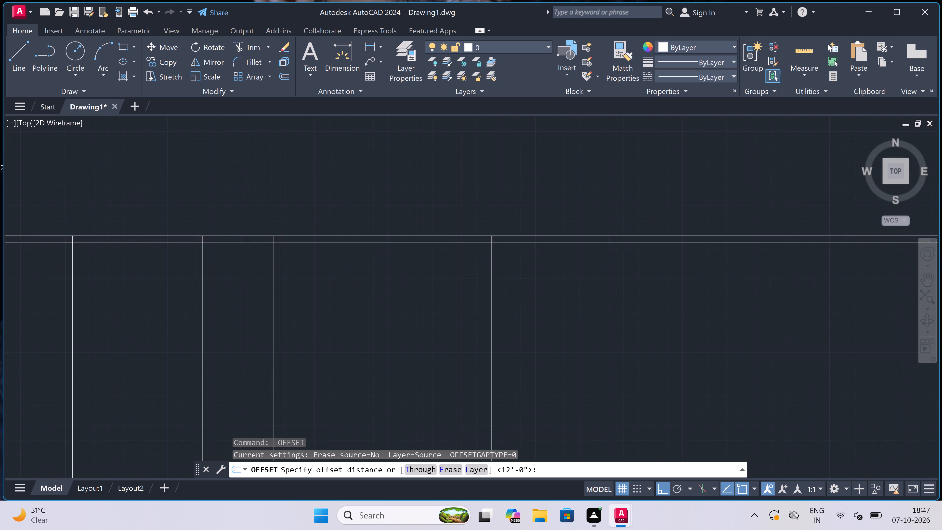
click(471, 275)
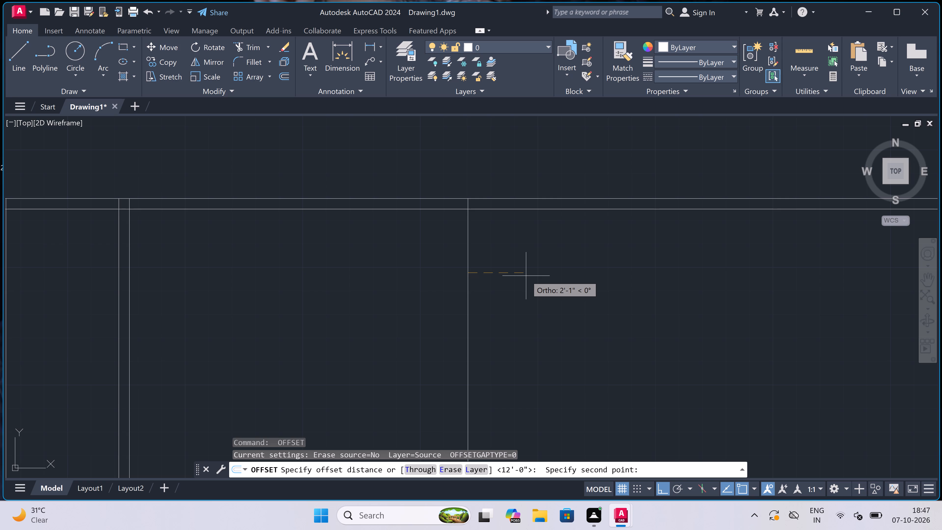
text(4.5)
text(")
key(space)
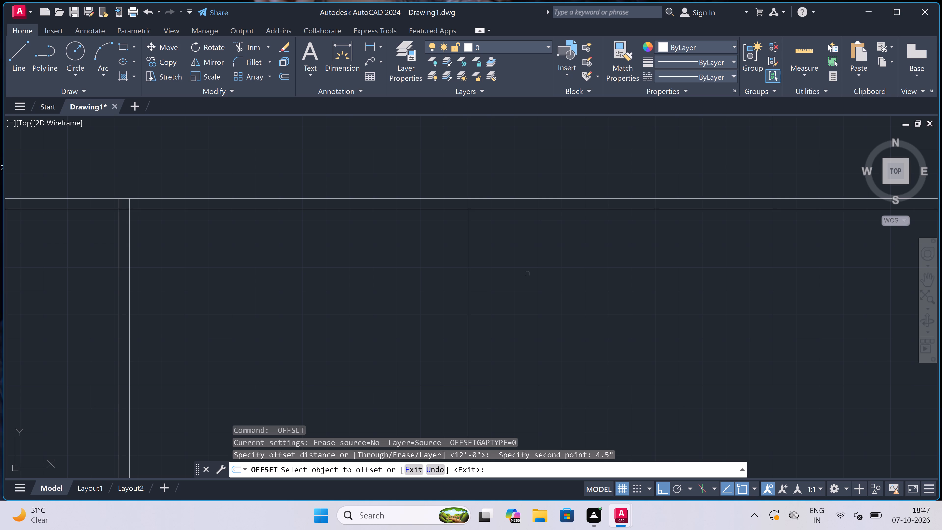
click(469, 270)
click(483, 264)
scroll(483, 264, down, 4)
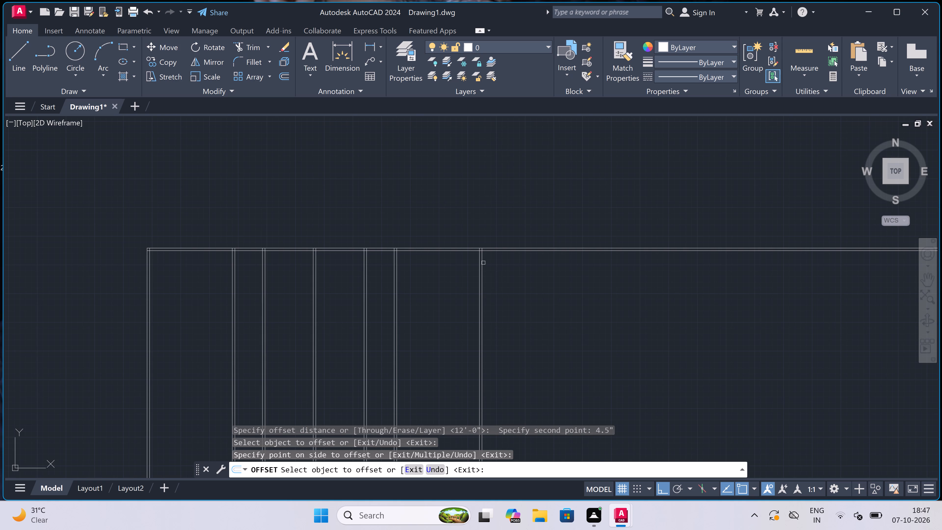
key(Escape)
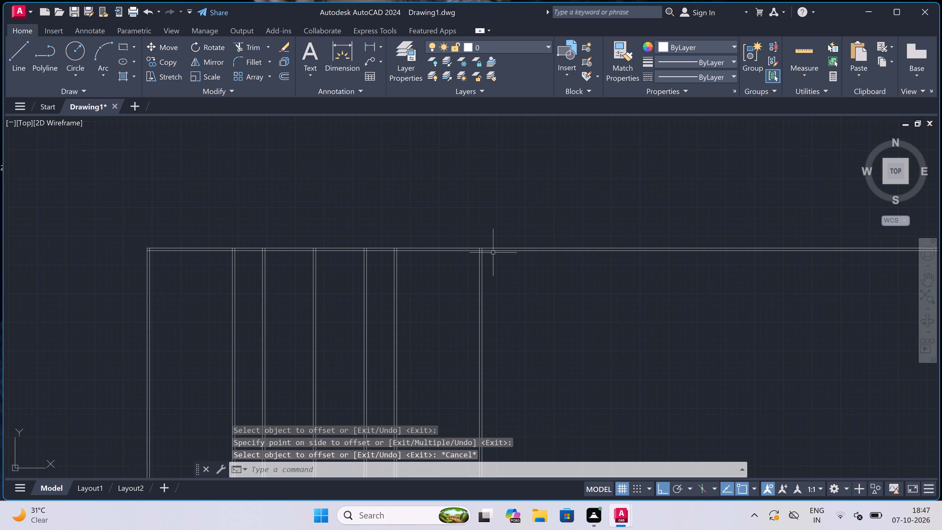
Trim both horizontal lines of the top wall where they run past the outer line of the right end wall.
key(t)
key(r)
key(space)
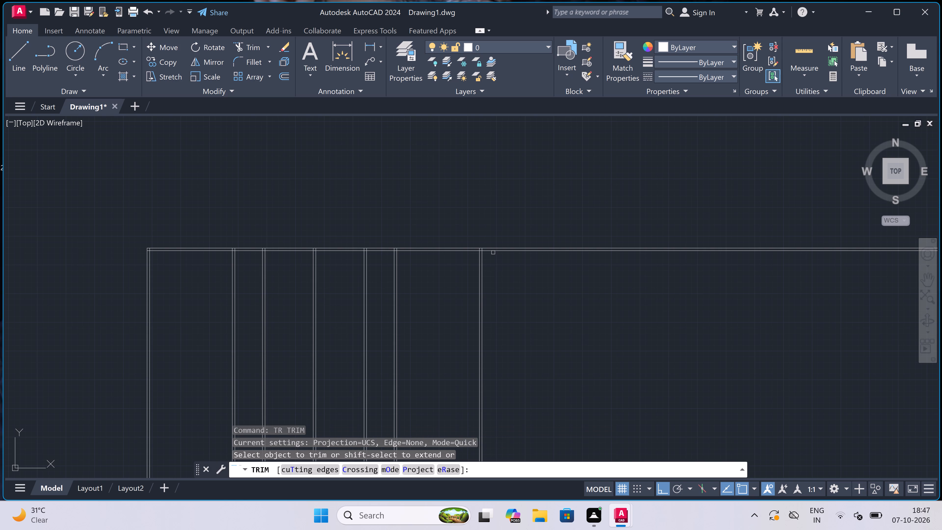
click(498, 241)
click(503, 269)
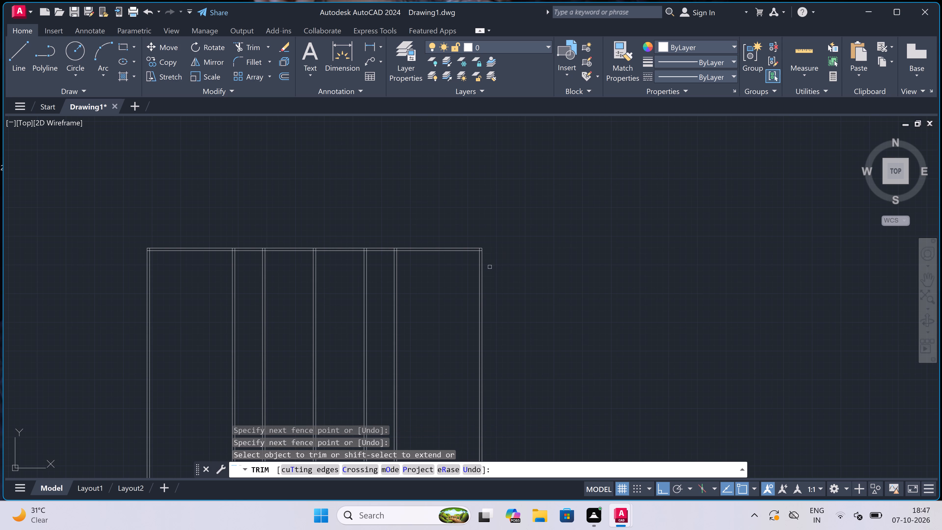
scroll(474, 259, up, 3)
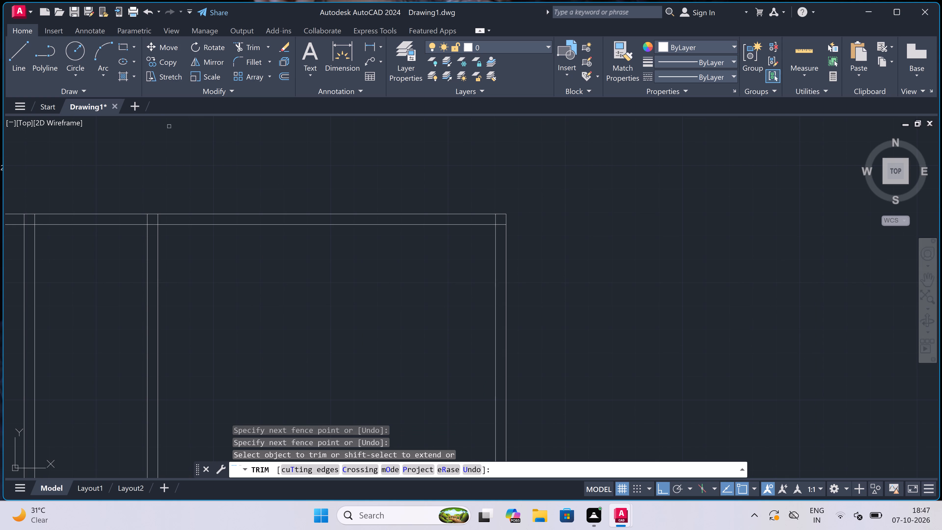
scroll(353, 227, down, 7)
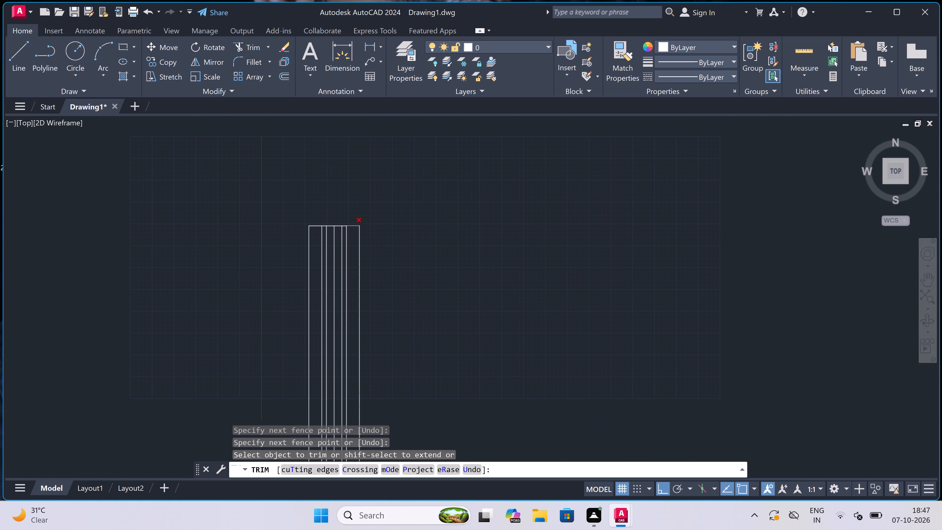
scroll(318, 221, up, 4)
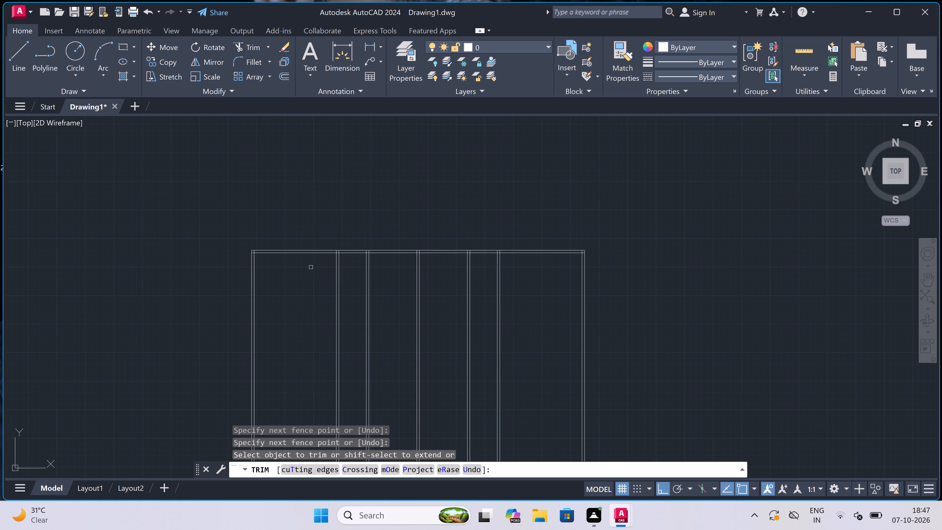
key(Escape)
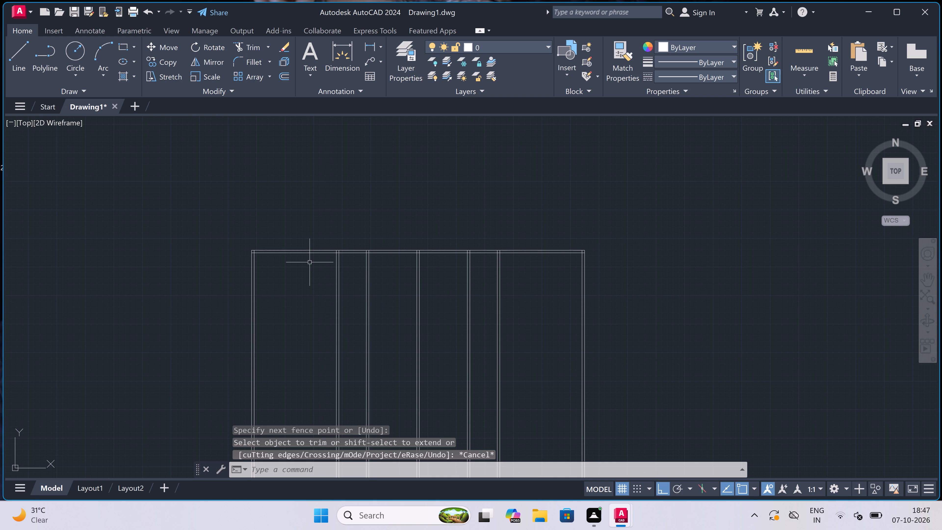
Offset the inner line of the top wall 14' downward to set the depth of the upper rooms.
text(o)
key(space)
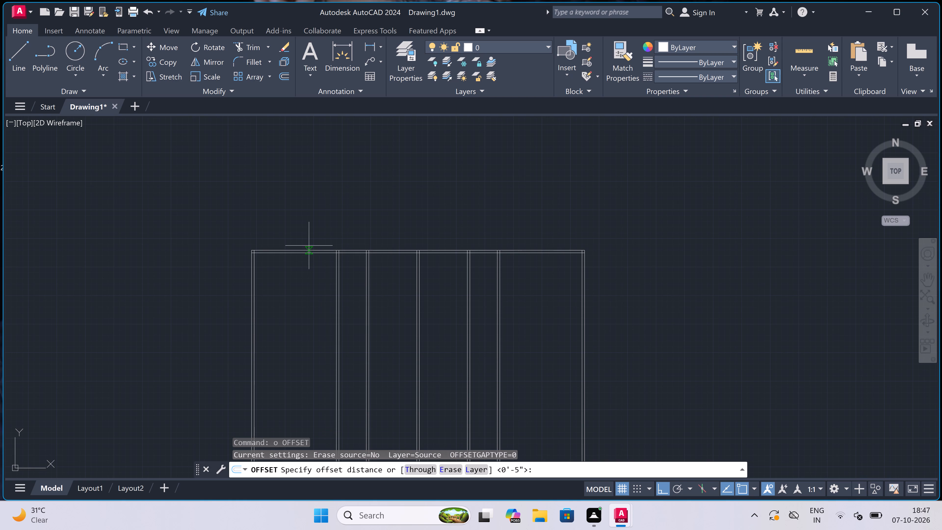
scroll(307, 257, up, 2)
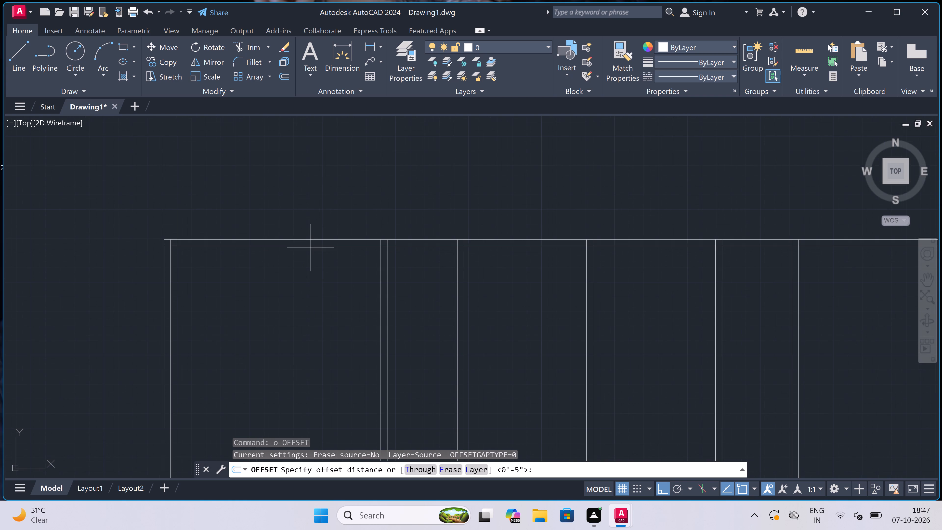
click(311, 245)
text(14')
key(space)
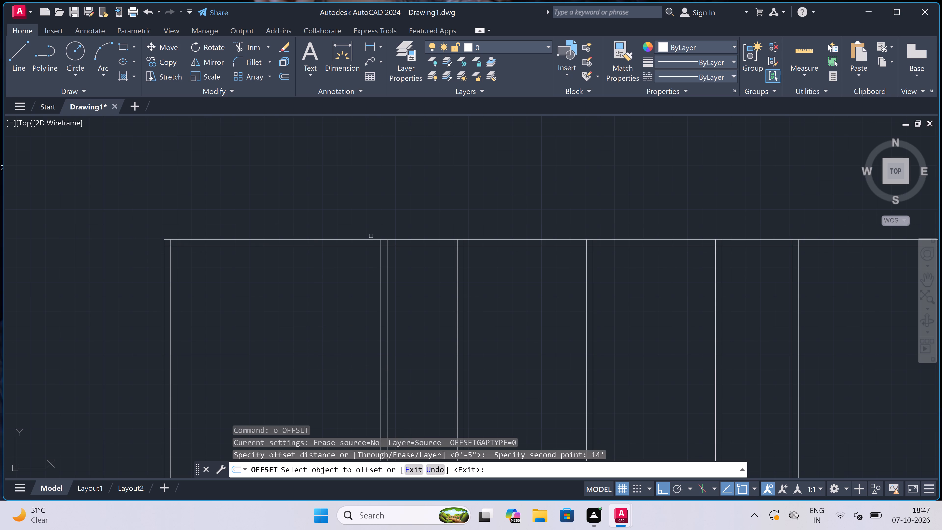
click(369, 247)
click(366, 272)
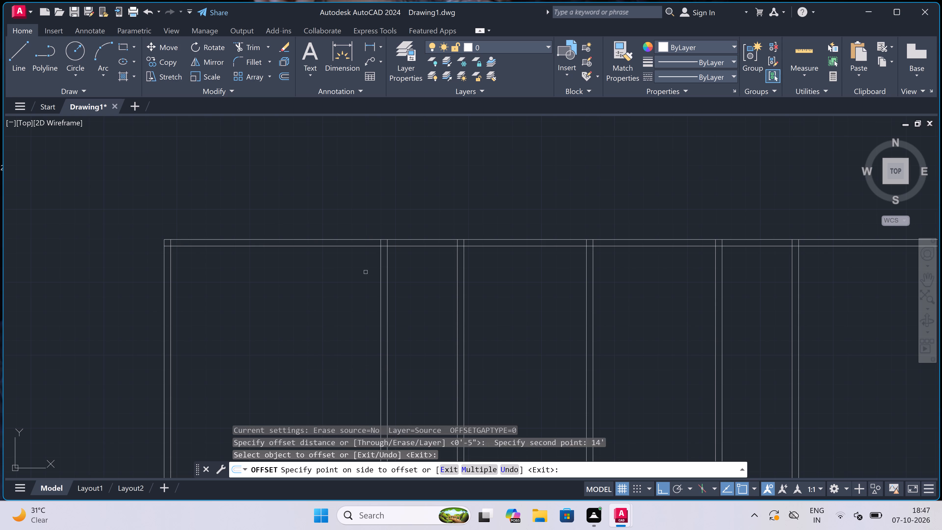
scroll(366, 272, down, 4)
scroll(347, 340, up, 2)
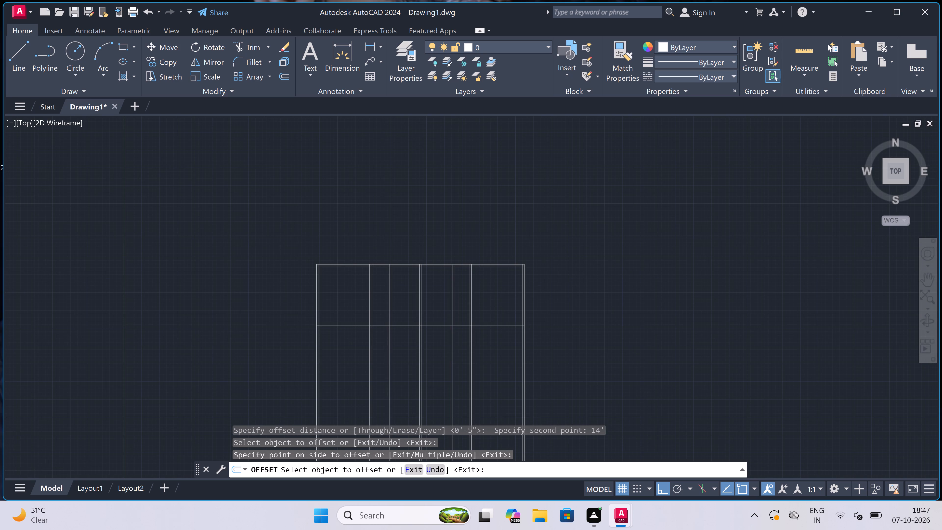
scroll(347, 340, up, 1)
key(Escape)
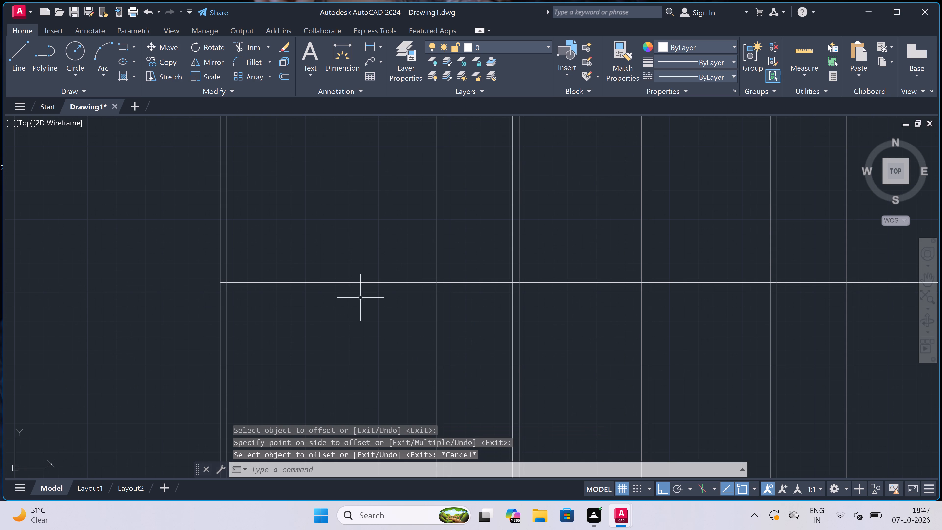
Offset the newest horizontal line 4.5" downward to give the lower cross wall its thickness.
key(space)
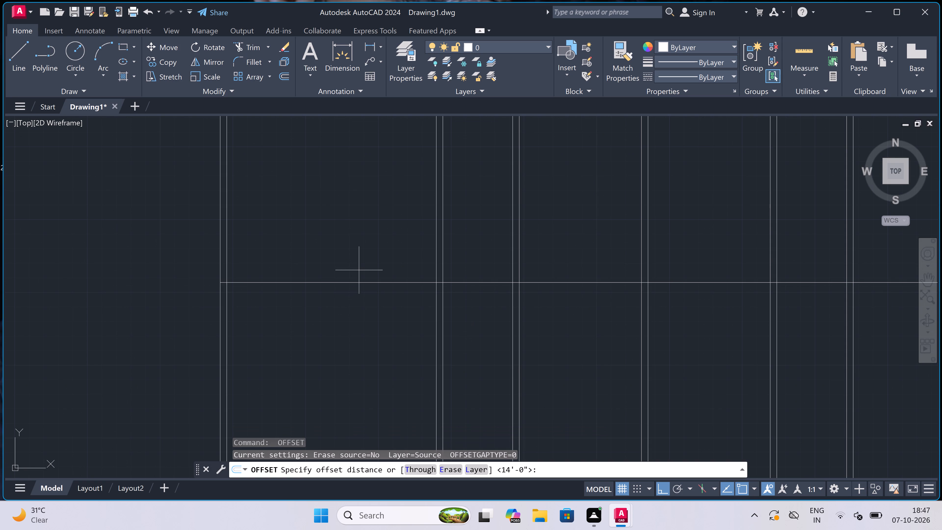
click(353, 283)
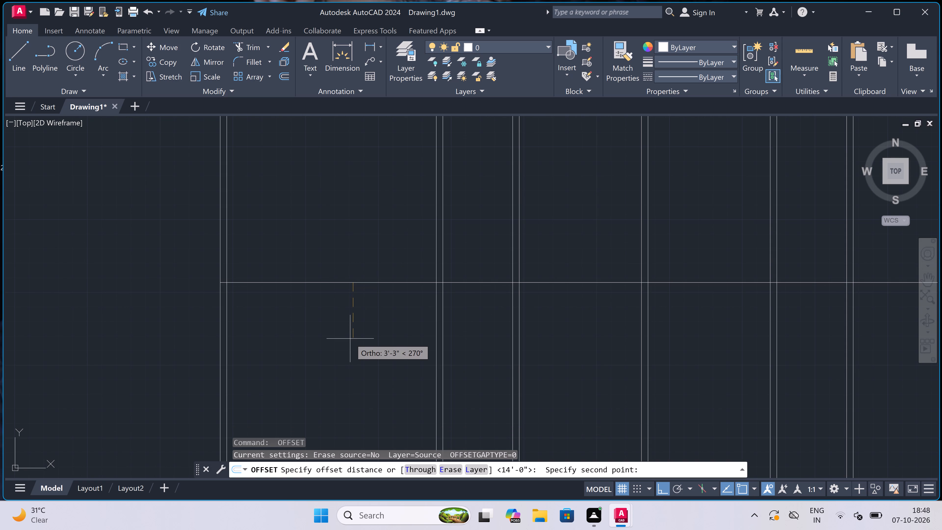
text(4.5)
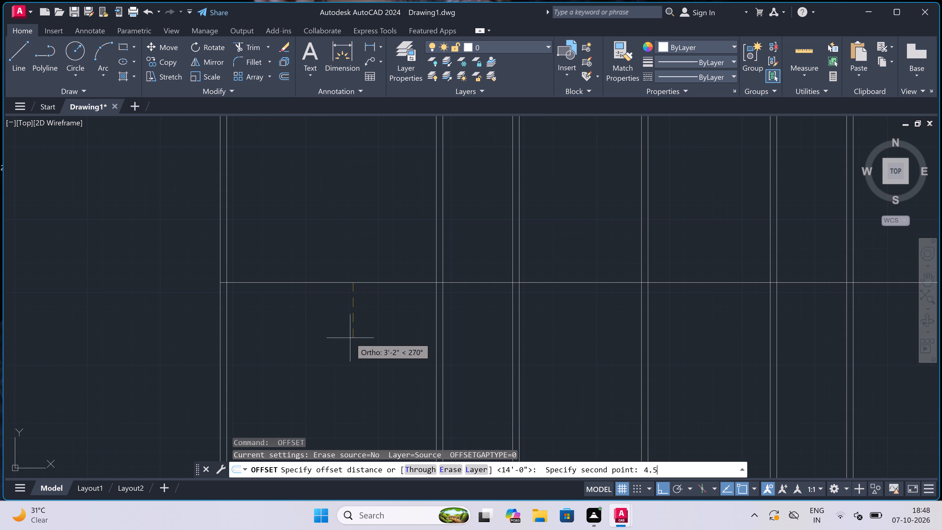
key(shift+quotedbl)
key(space)
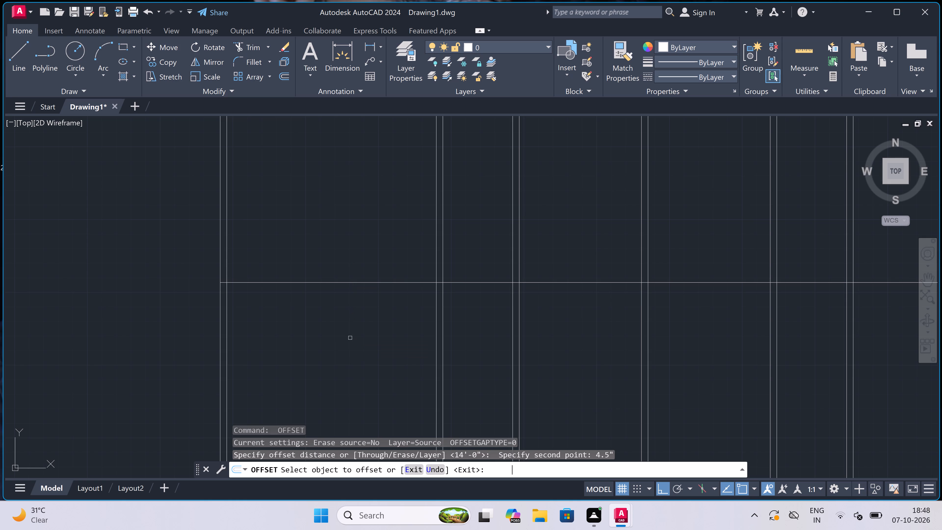
click(359, 283)
click(348, 309)
scroll(349, 309, down, 2)
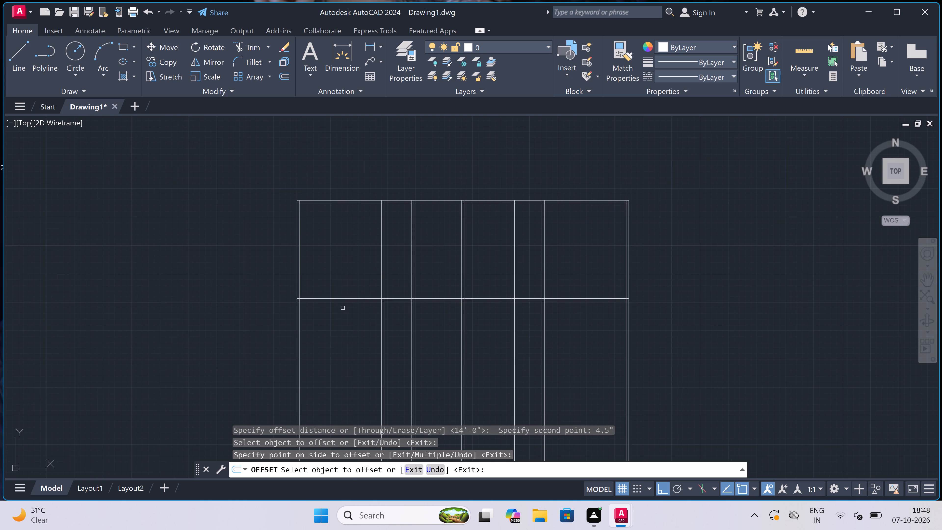
key(Escape)
Offset the inner line of the top wall 8' downward to set the depth of the narrower spaces.
key(space)
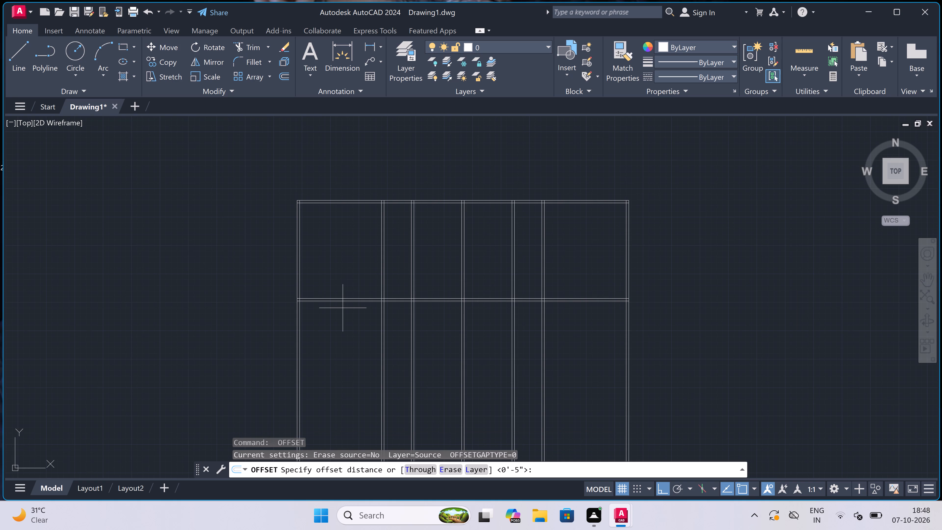
scroll(493, 184, up, 1)
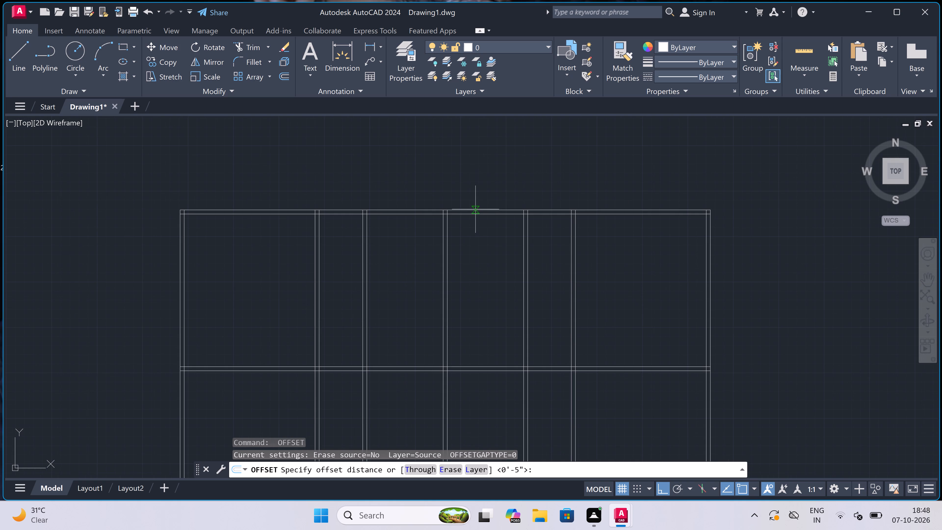
click(516, 214)
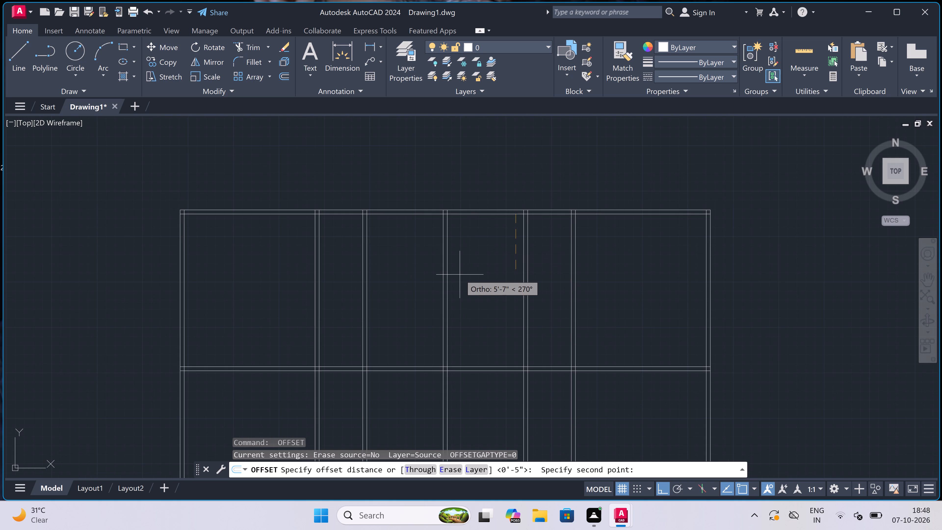
text(8')
key(space)
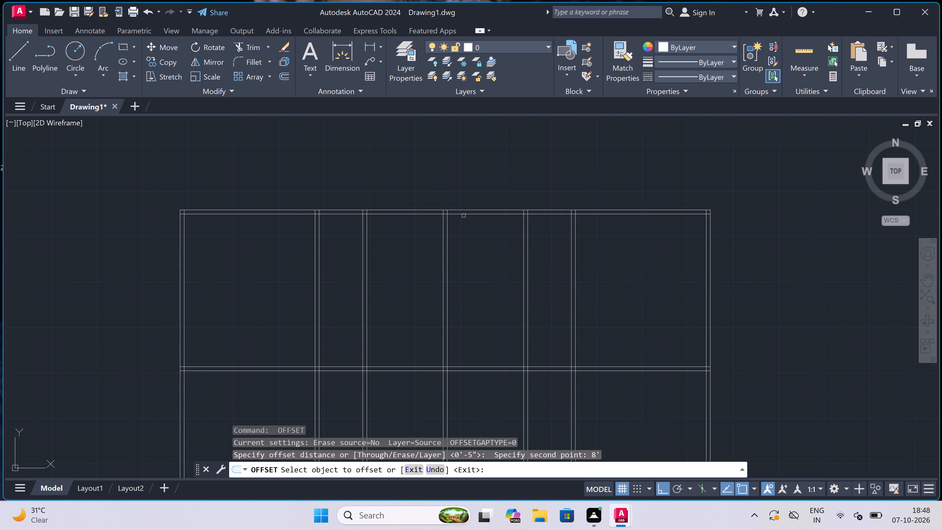
click(464, 215)
click(457, 269)
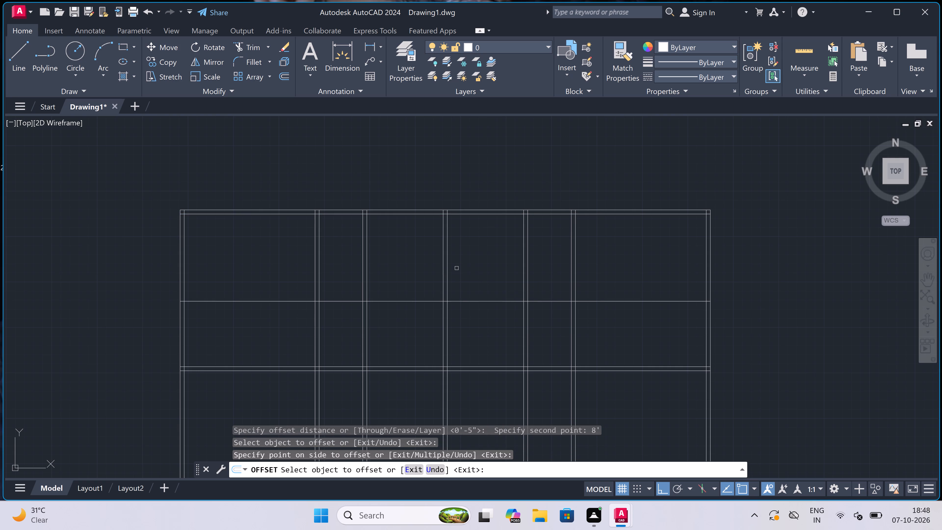
key(Escape)
Offset the newest horizontal line 4.5" downward to give the upper cross wall its thickness.
key(space)
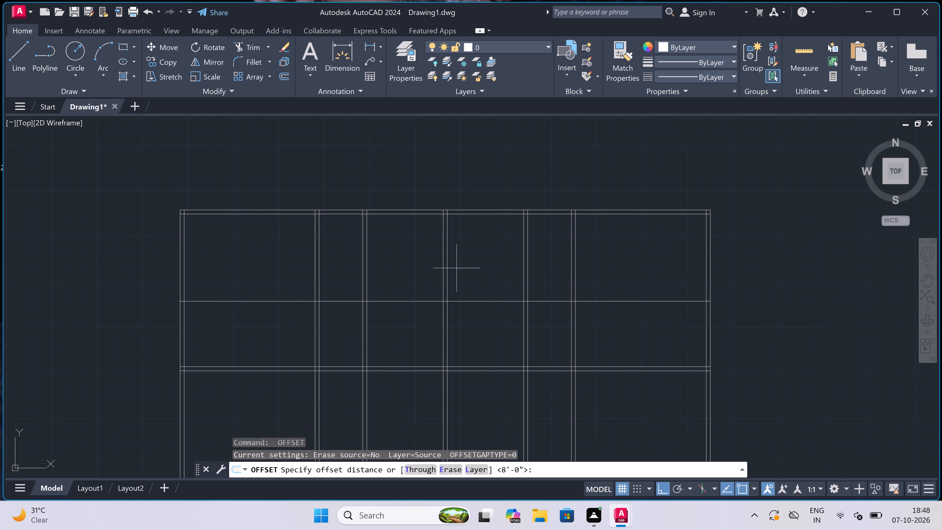
click(466, 302)
text(4.5)
text(")
key(space)
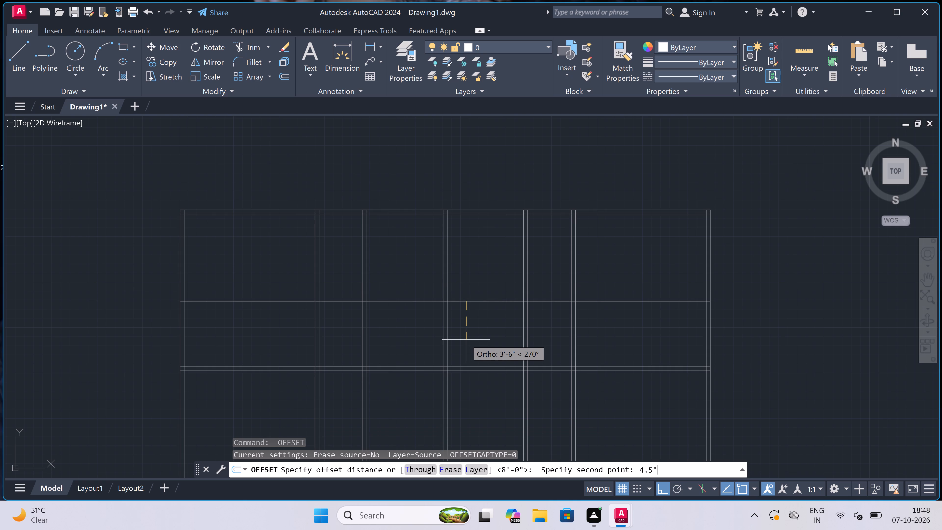
click(464, 300)
click(464, 320)
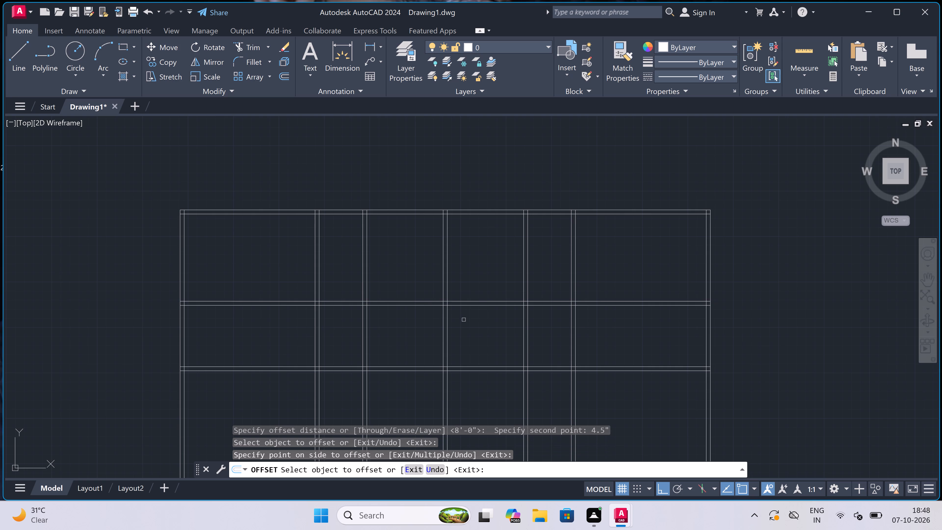
key(Escape)
Trim both lines of the upper cross wall out of the 12' wide rooms at each end of the plan.
text(tr)
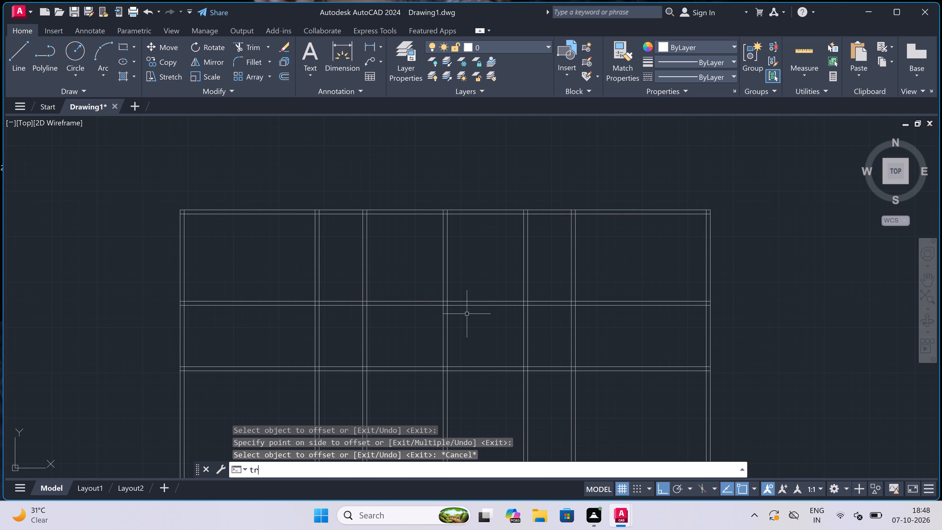
key(space)
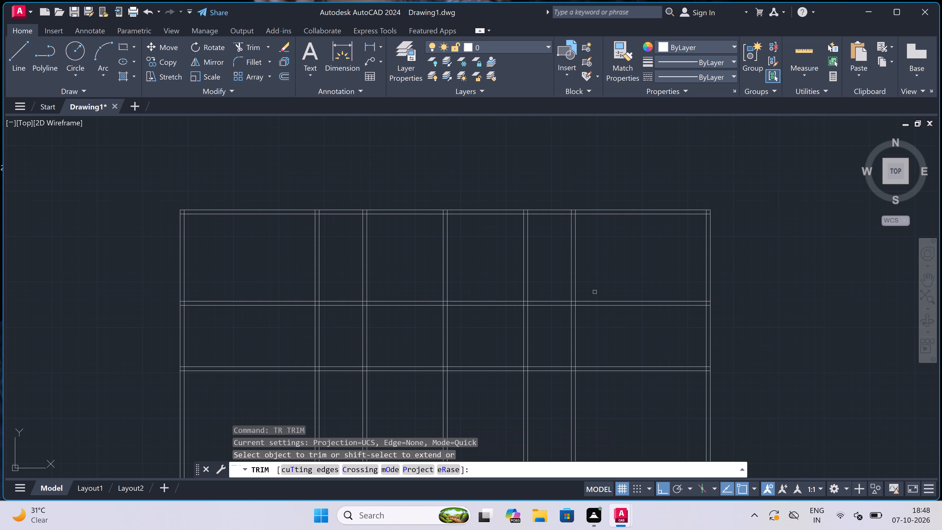
click(608, 322)
click(609, 290)
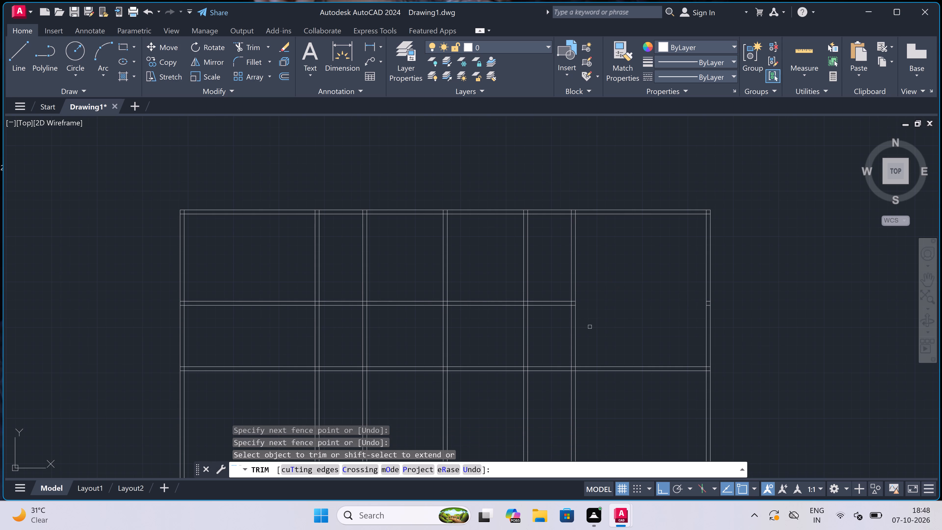
click(590, 330)
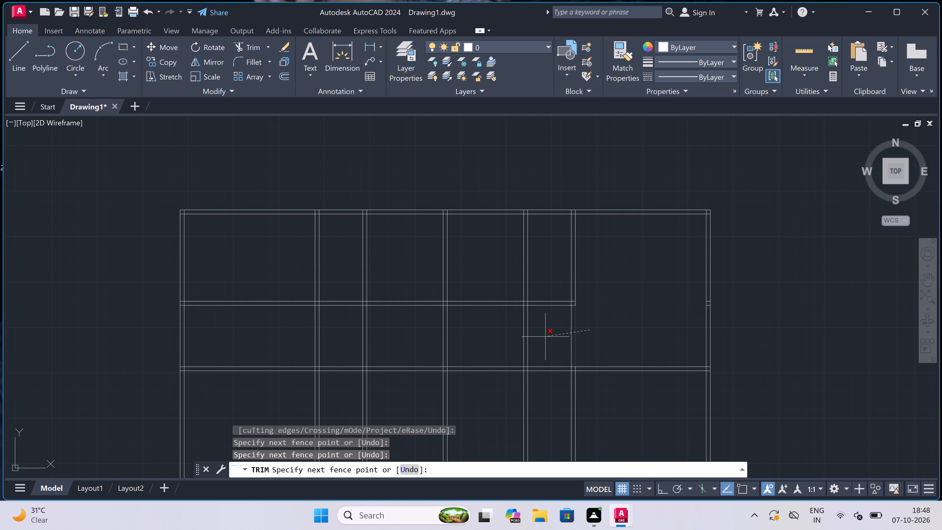
click(594, 331)
scroll(524, 351, down, 2)
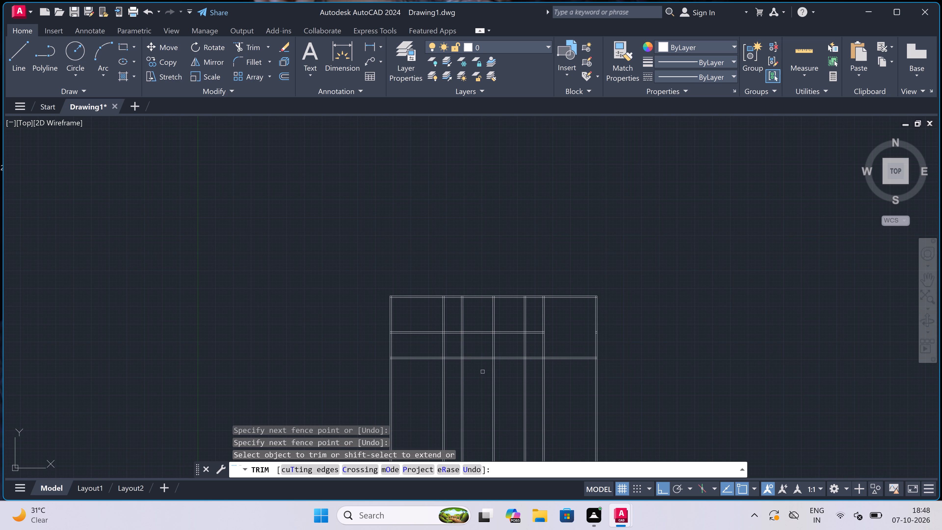
scroll(420, 340, up, 1)
click(420, 340)
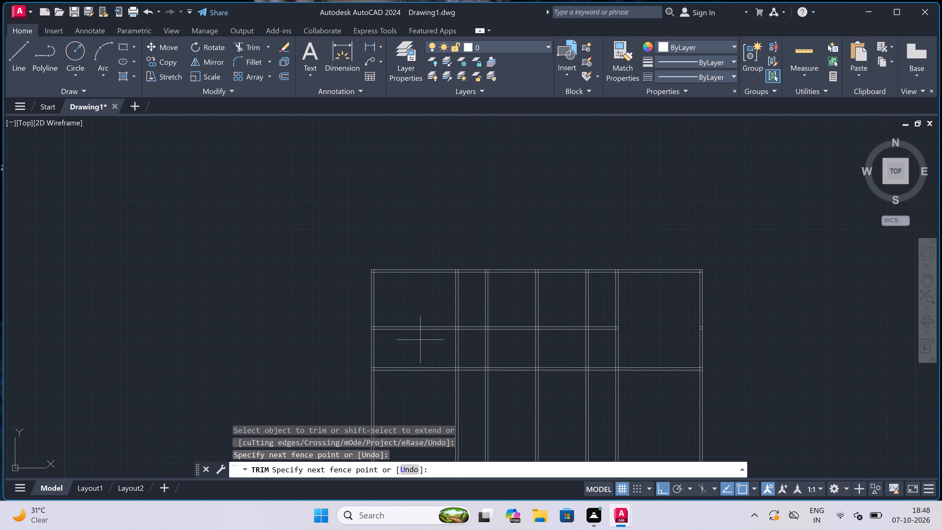
click(419, 320)
scroll(419, 320, down, 1)
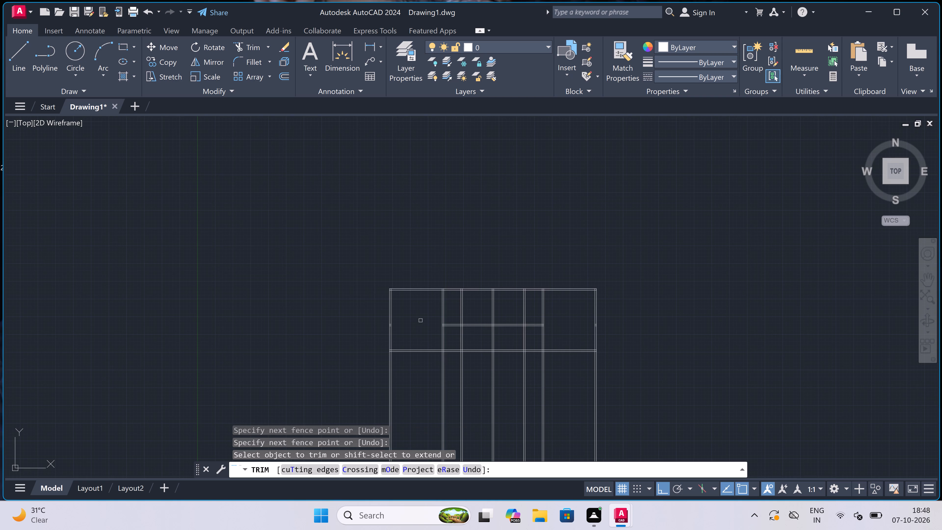
Trim both lines of the upper cross wall out of the two central 7' wide spaces.
scroll(490, 323, up, 2)
drag(469, 312, 470, 318)
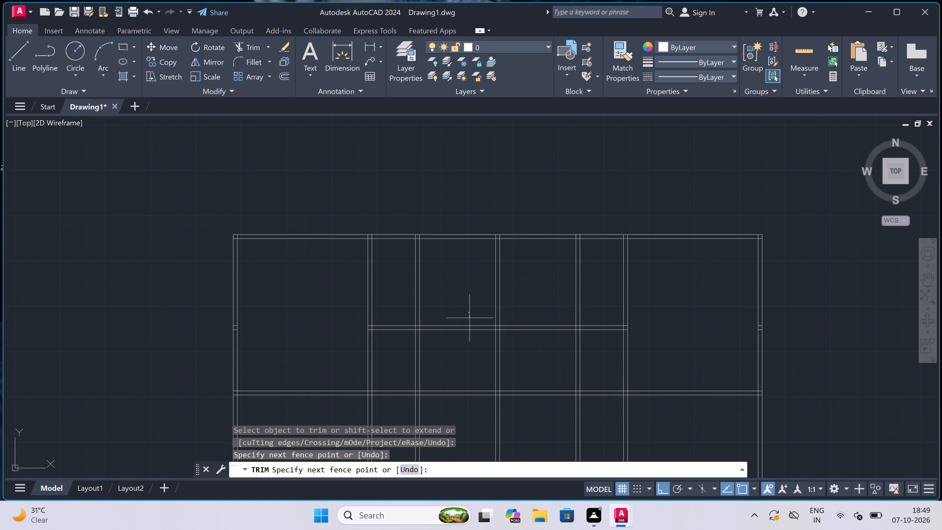
click(467, 368)
click(542, 302)
click(533, 370)
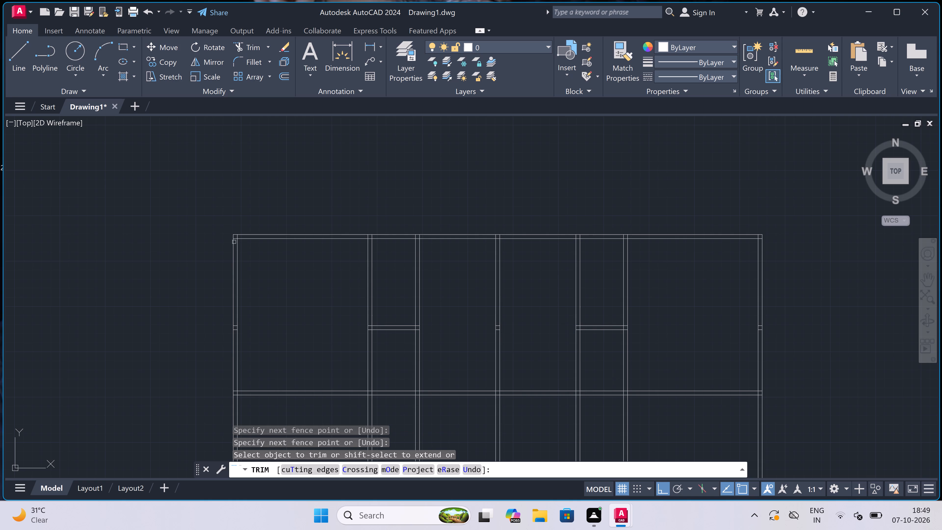
Trim the overlapping inner wall lines at the top-left corner so the top and left end walls join cleanly.
scroll(231, 235, up, 4)
scroll(264, 245, up, 2)
click(289, 233)
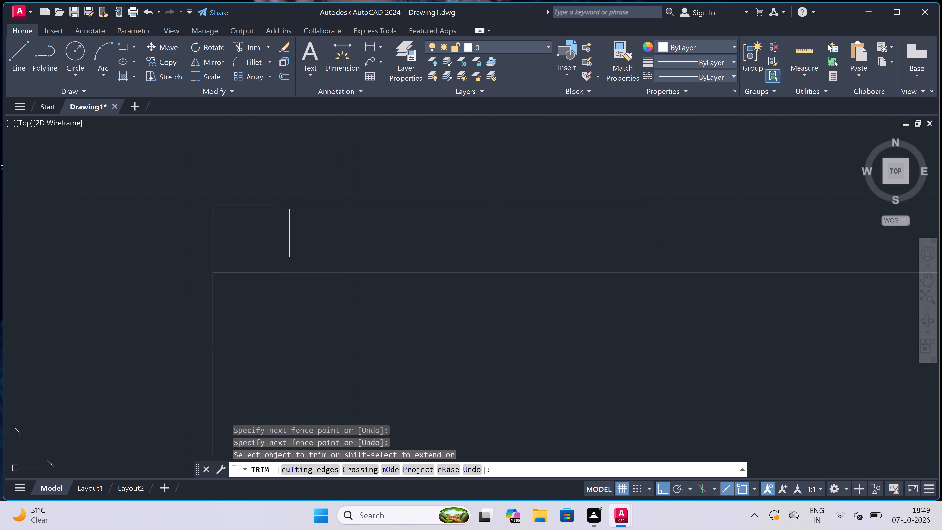
drag(243, 269, 248, 263)
click(241, 273)
click(257, 244)
Trim the two leftover short segments of the upper cross wall inside the left end wall.
scroll(257, 244, down, 7)
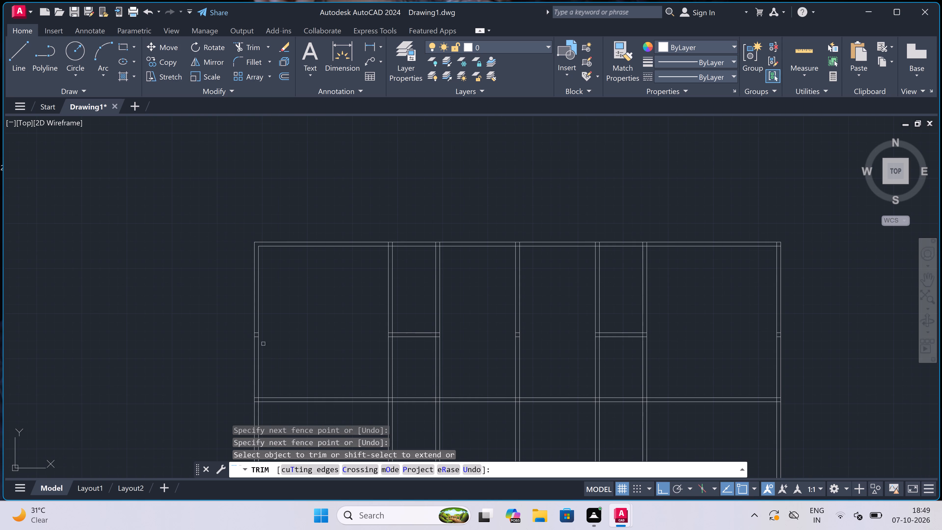
scroll(260, 347, up, 4)
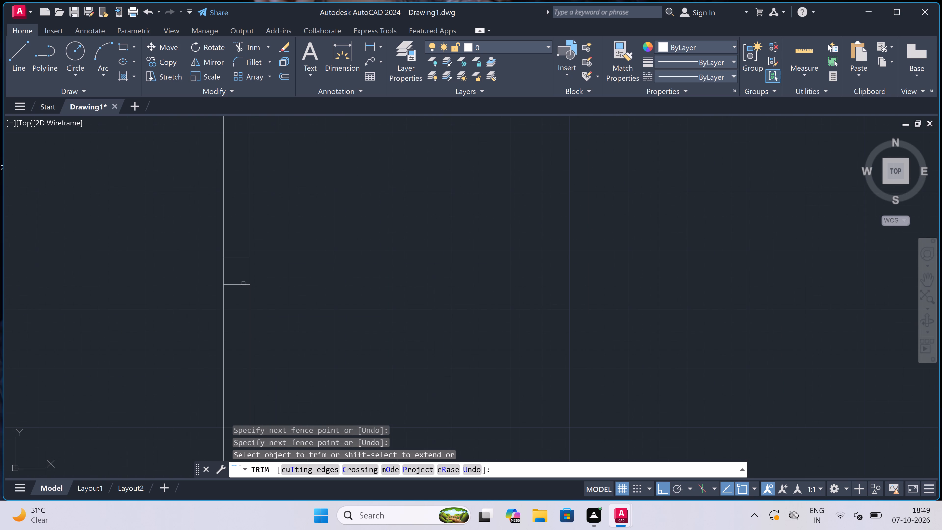
click(242, 254)
click(238, 308)
scroll(240, 290, down, 6)
scroll(236, 322, up, 3)
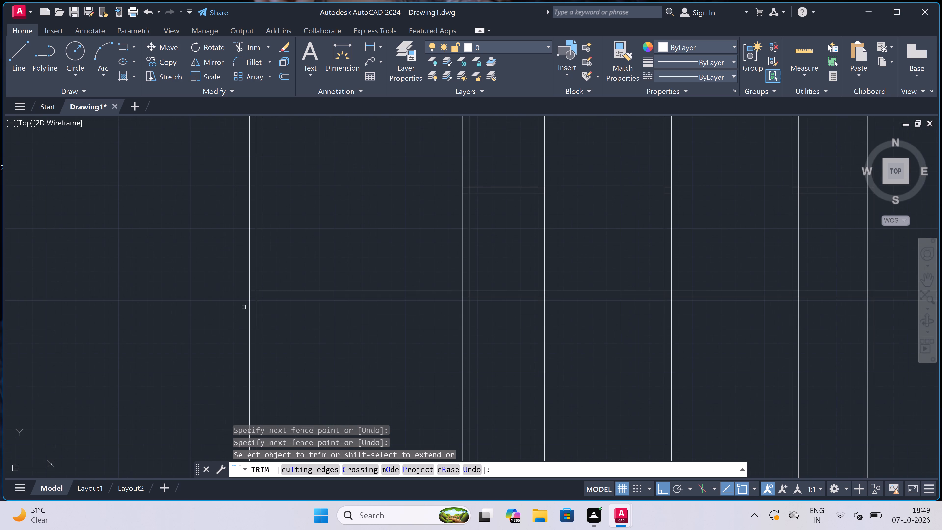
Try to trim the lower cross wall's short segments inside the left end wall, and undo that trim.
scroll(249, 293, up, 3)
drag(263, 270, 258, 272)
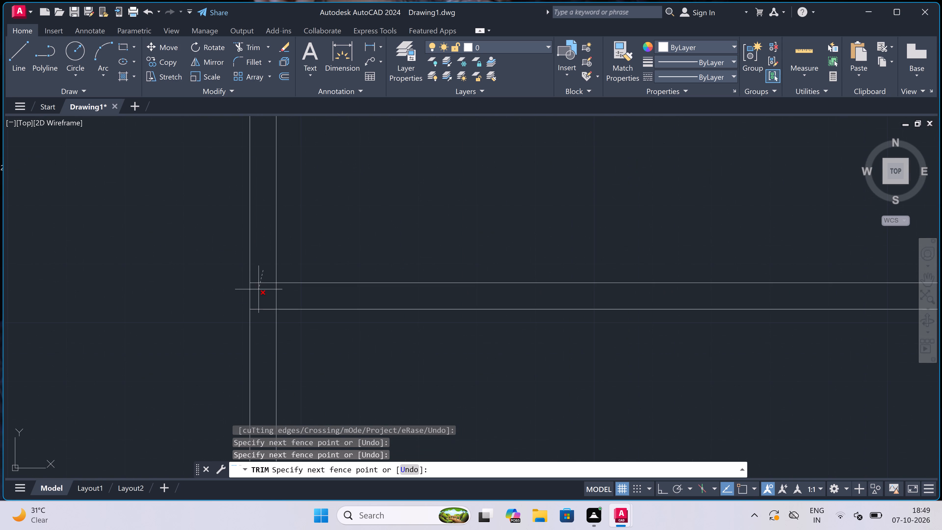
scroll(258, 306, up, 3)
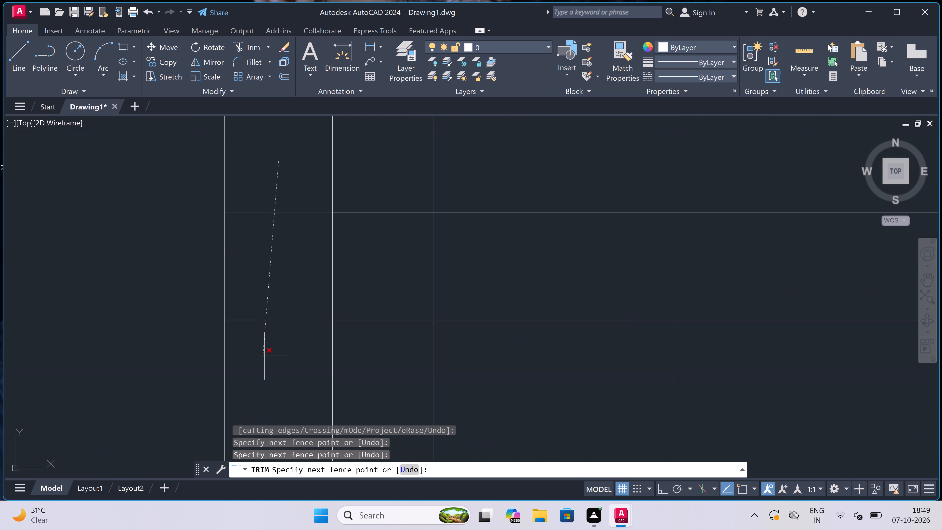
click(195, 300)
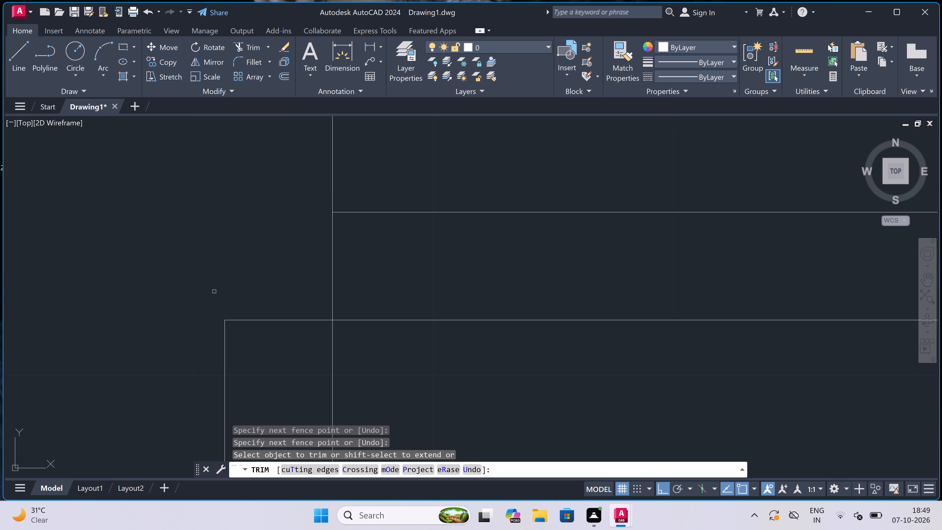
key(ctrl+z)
Trim the lower cross wall's two line ends inside the left end wall and the inner wall line between them.
scroll(215, 291, down, 4)
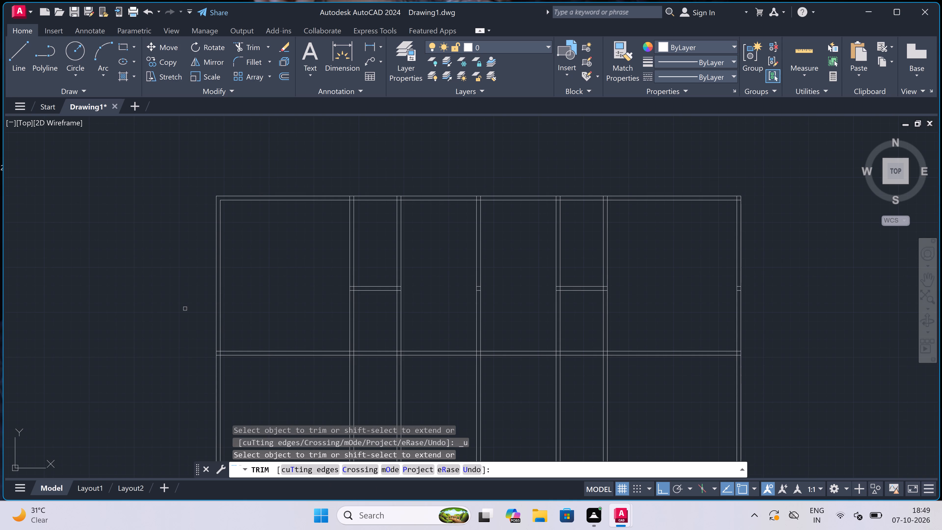
scroll(221, 371, up, 3)
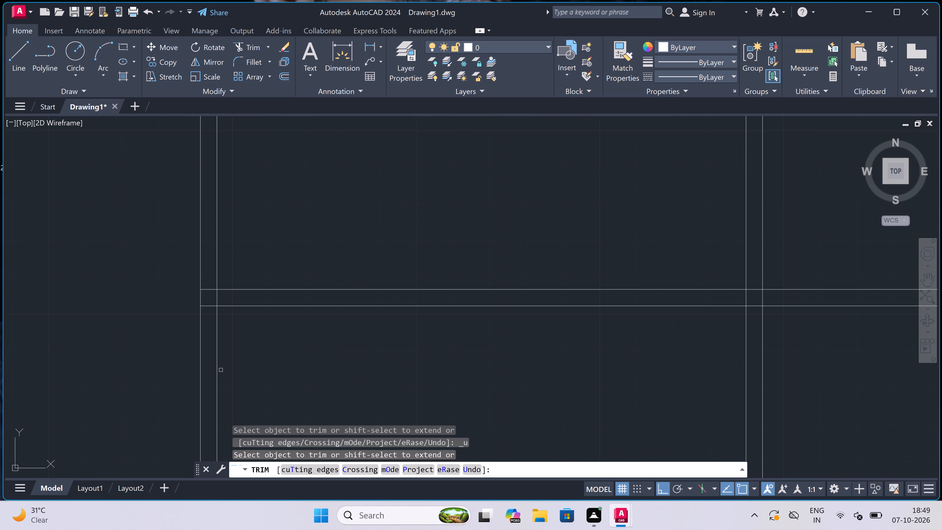
scroll(204, 292, up, 2)
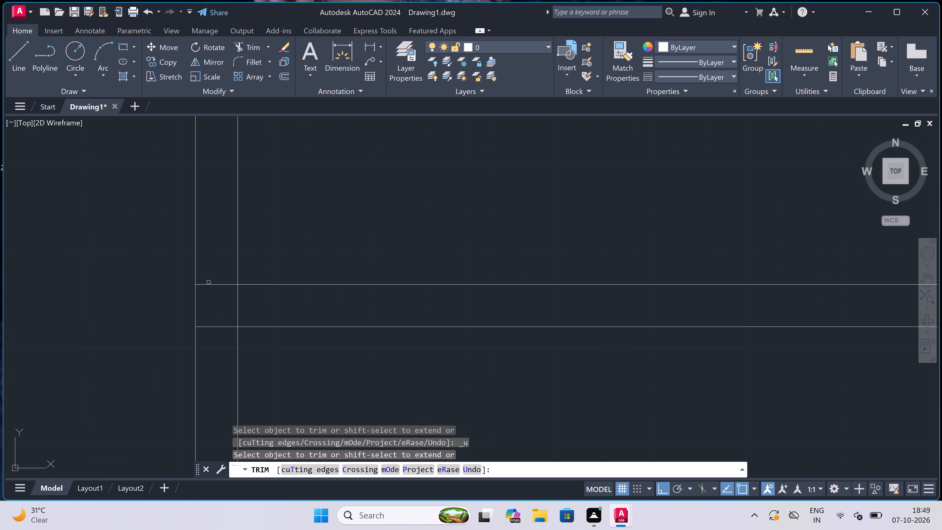
click(211, 281)
click(206, 349)
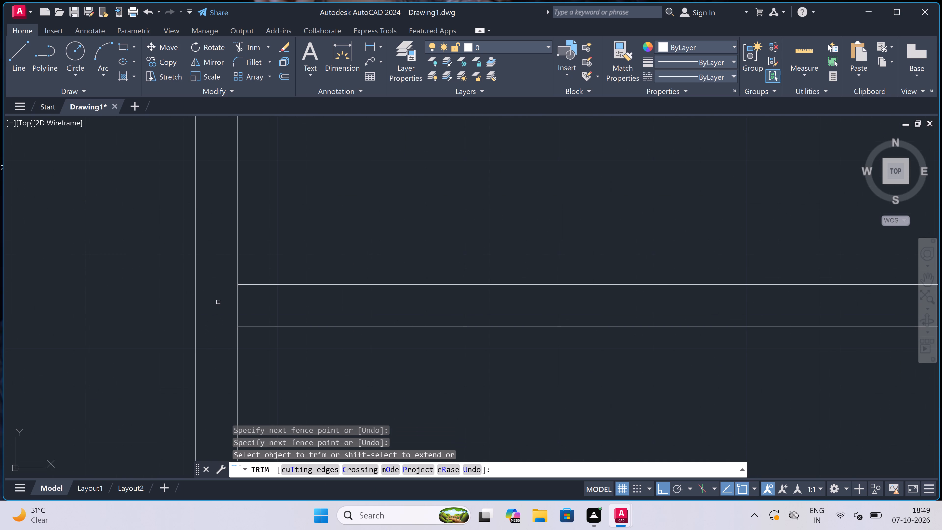
click(220, 300)
click(261, 303)
Trim the overlapping lines where the lower cross wall meets the first interior wall from the left, leaving a clean T-junction.
scroll(261, 303, down, 6)
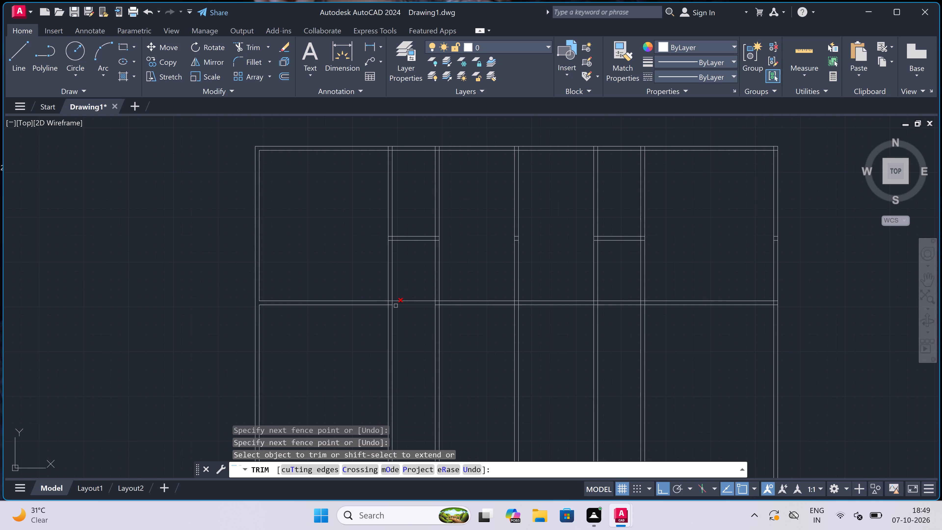
scroll(395, 306, up, 4)
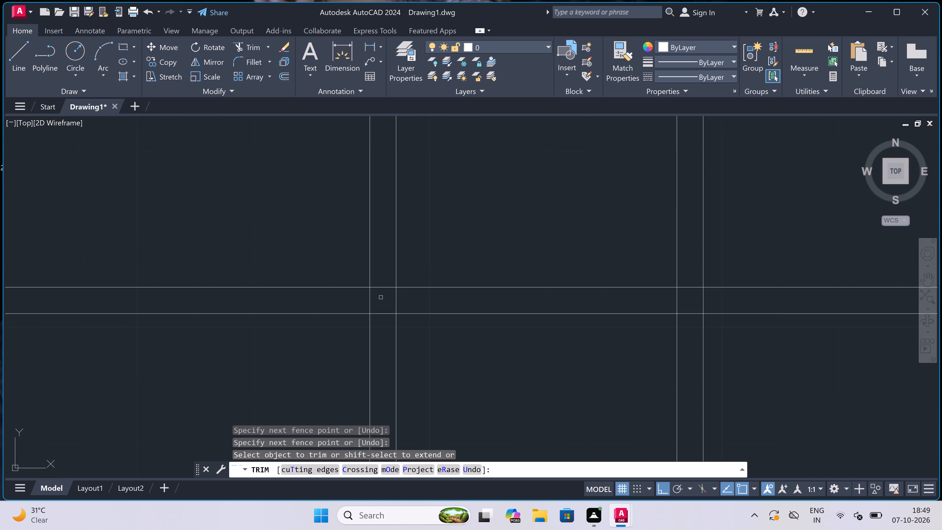
click(359, 299)
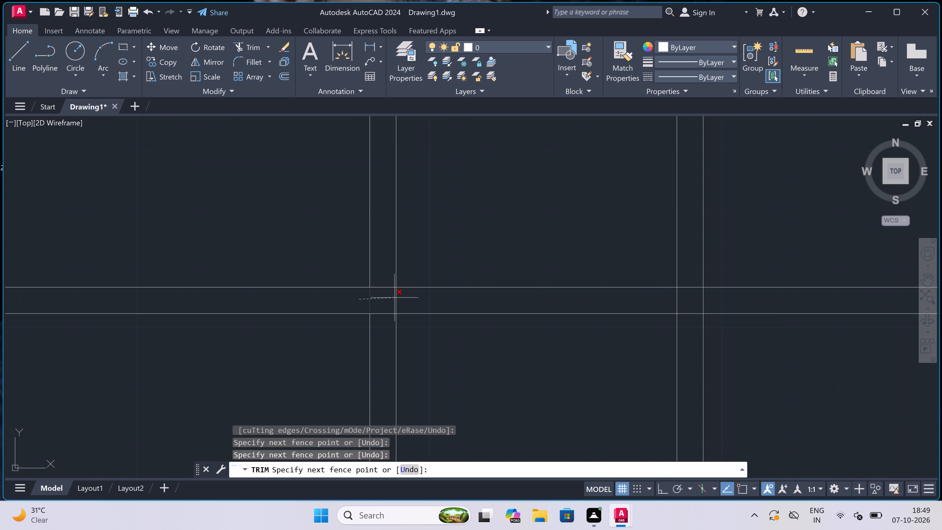
click(385, 298)
drag(388, 271, 396, 278)
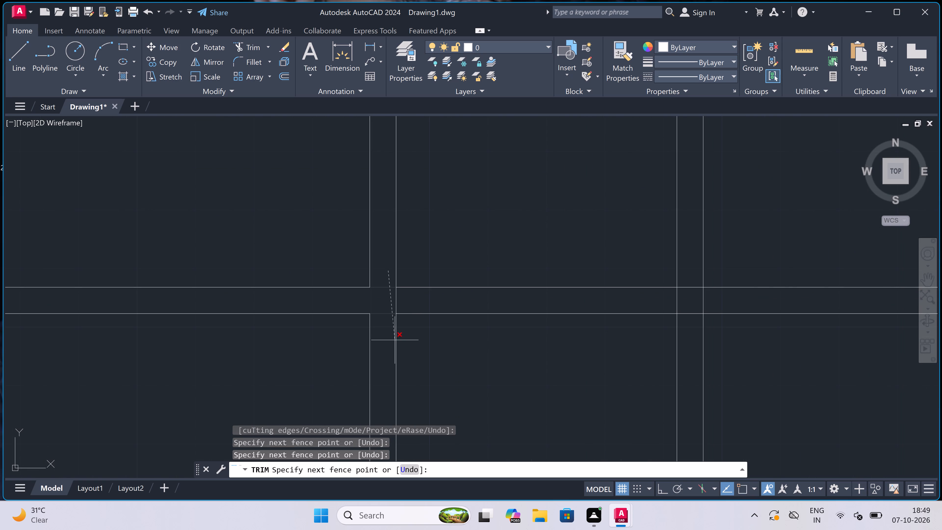
double_click(377, 348)
scroll(377, 347, down, 2)
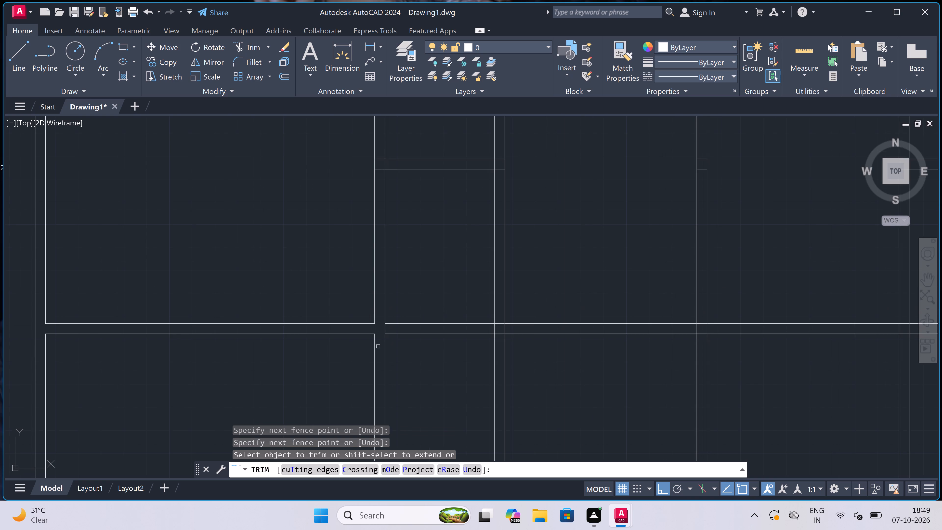
Trim both lines of the lower cross wall out of the narrow space between the first and second interior walls.
scroll(394, 343, down, 2)
click(400, 345)
click(405, 323)
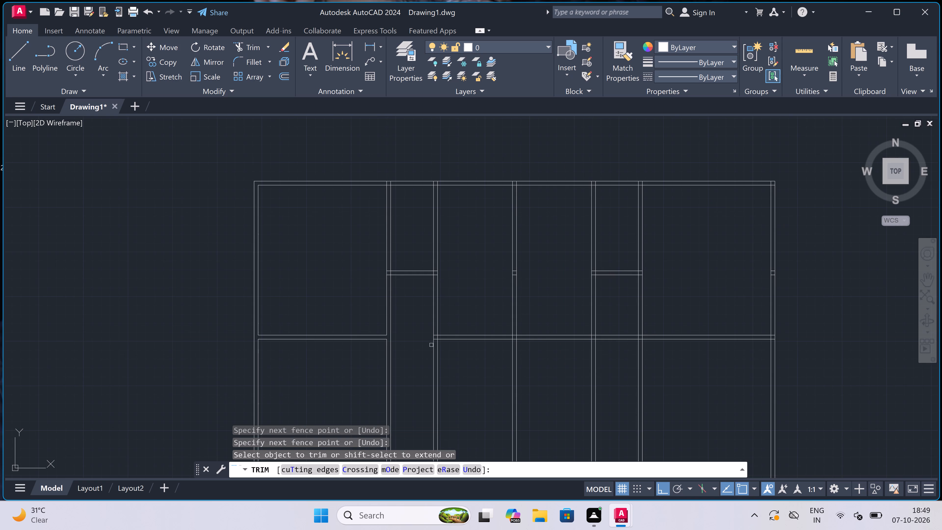
Trim the upper cross wall line inside the second interior wall and that wall's right-hand line between the lower cross wall lines.
scroll(430, 342, up, 3)
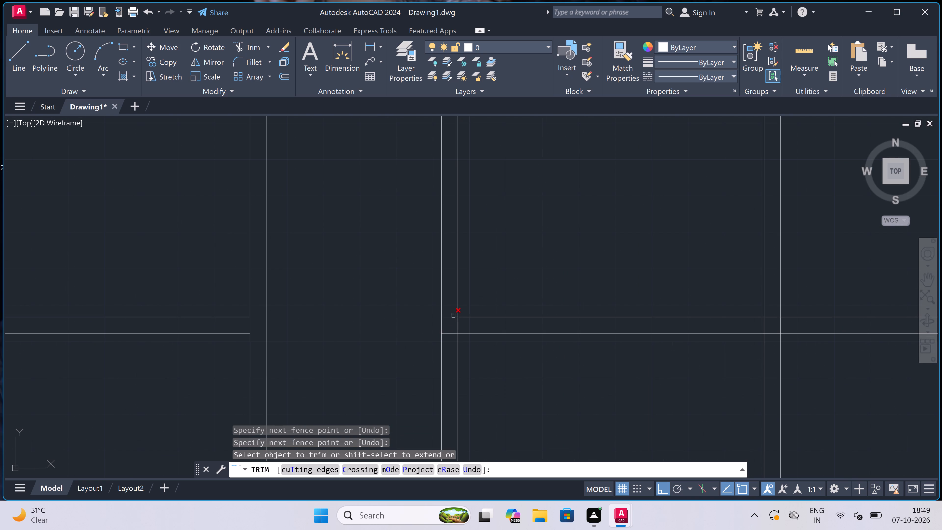
scroll(453, 316, up, 4)
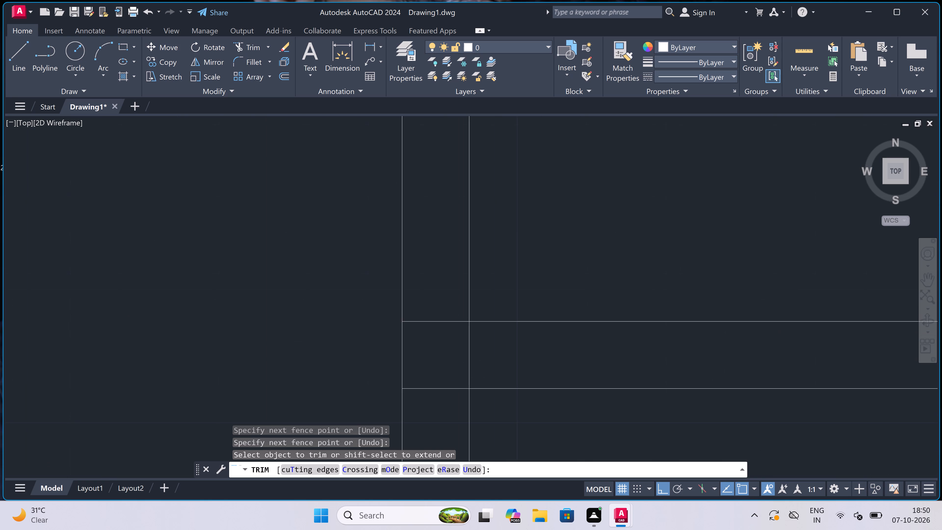
scroll(434, 311, down, 1)
click(434, 312)
click(434, 343)
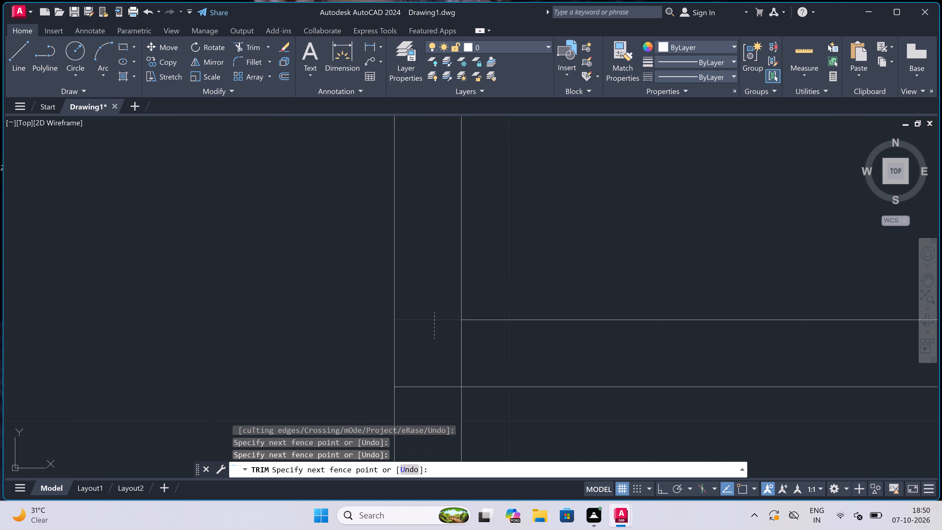
double_click(475, 342)
click(450, 343)
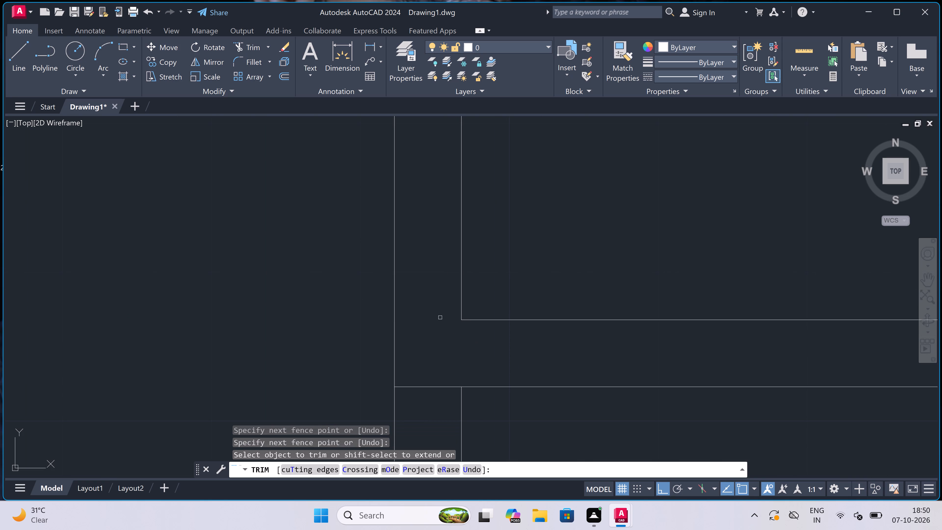
Trim away both lines of the second interior wall below the lower cross wall.
scroll(439, 309, down, 6)
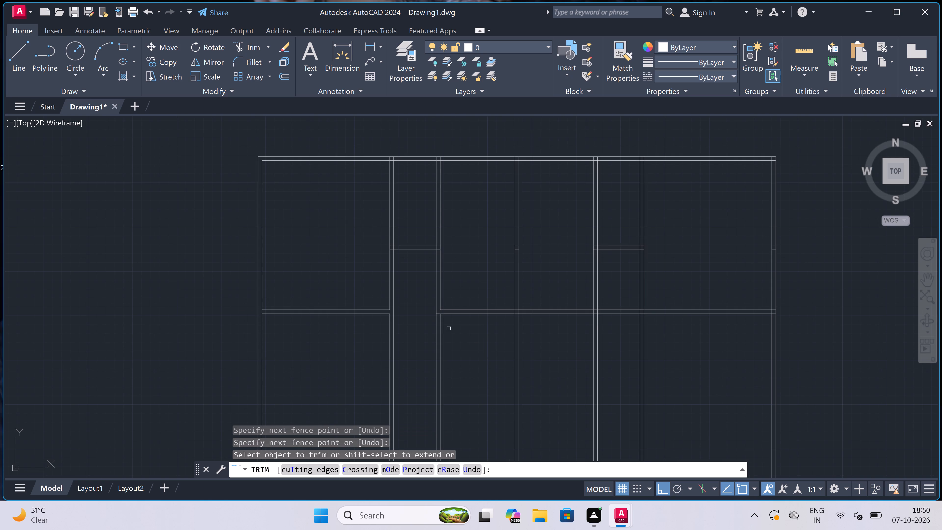
click(459, 348)
click(406, 351)
Trim all four overlapping segments where the lower cross wall crosses the middle interior wall, leaving an open junction.
scroll(529, 312, up, 2)
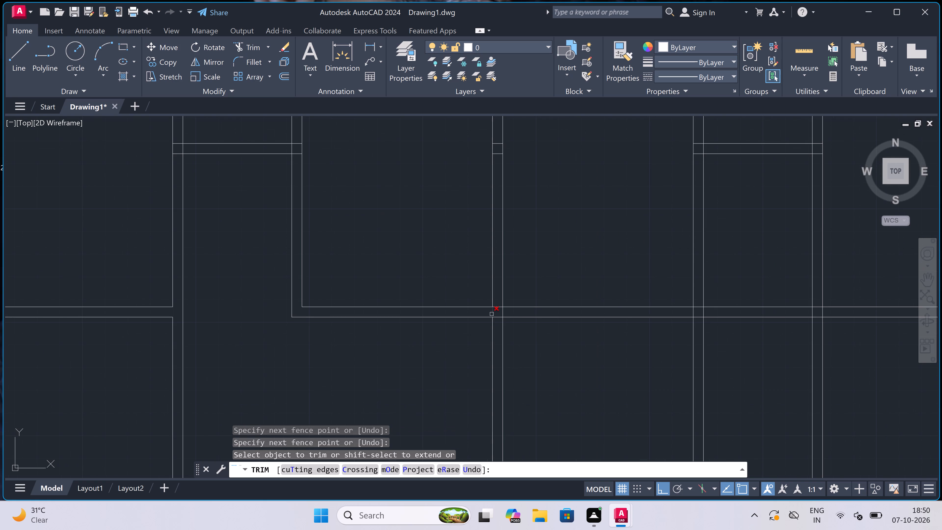
scroll(492, 314, up, 2)
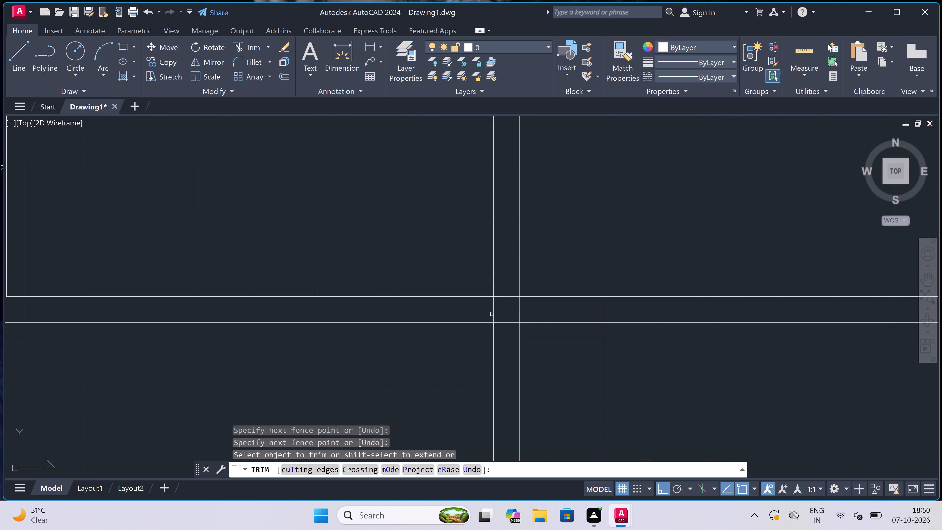
click(523, 312)
click(481, 314)
click(505, 330)
click(506, 285)
Trim the line ends of the first and second interior walls from the left that run inside the top wall.
scroll(506, 285, down, 3)
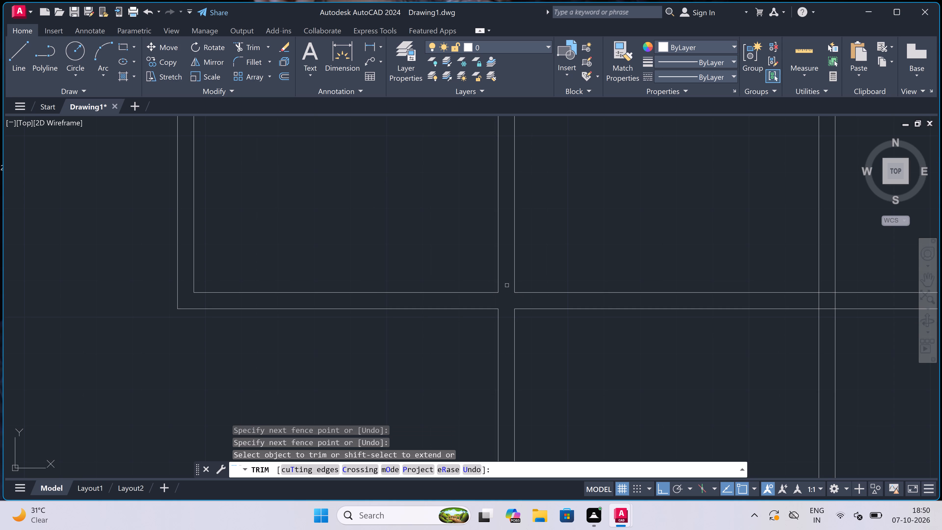
scroll(507, 285, down, 2)
scroll(444, 315, down, 2)
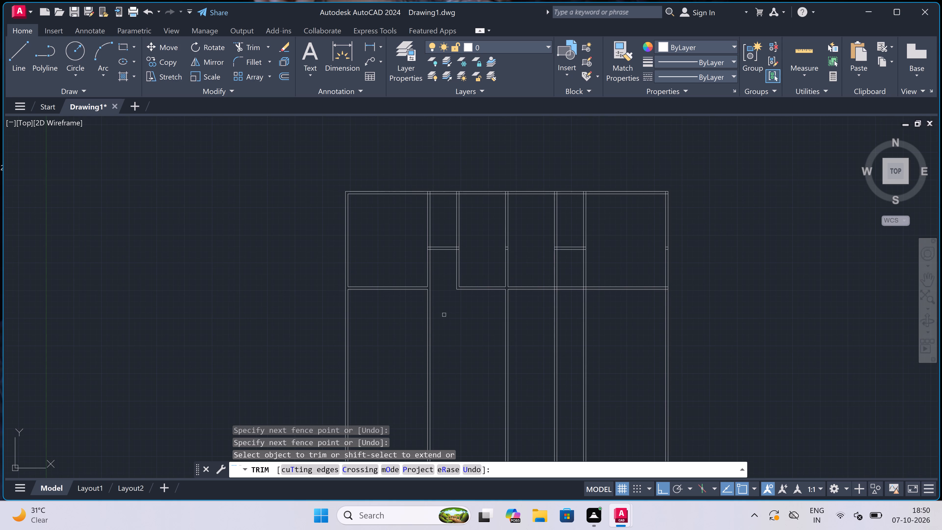
scroll(459, 285, up, 3)
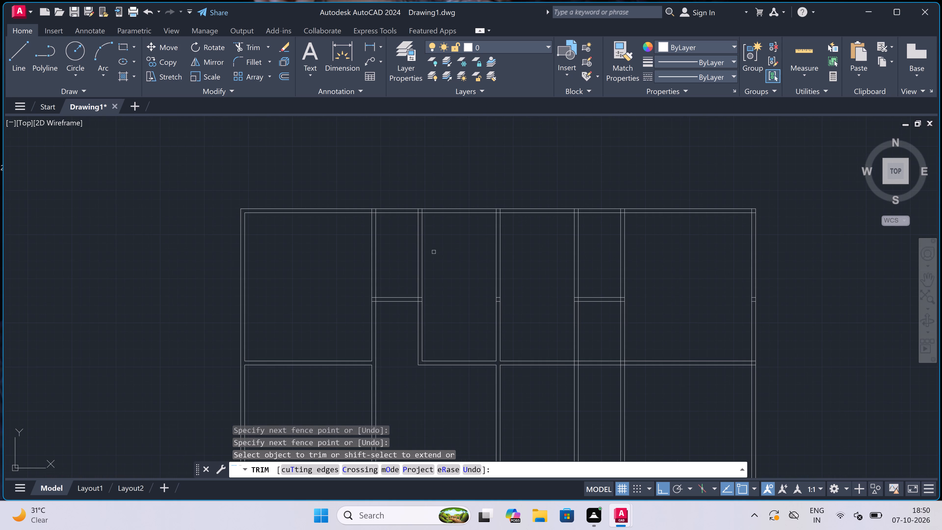
scroll(370, 205, up, 3)
scroll(401, 228, up, 2)
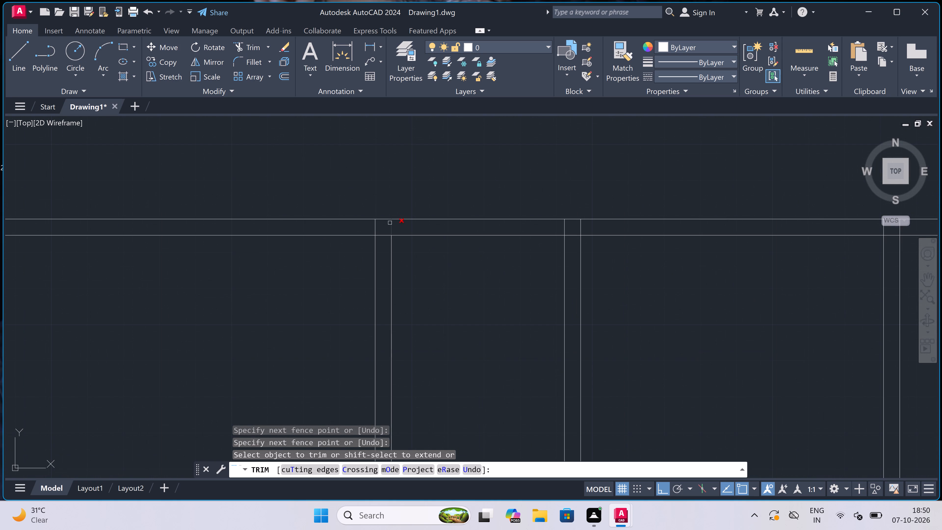
click(314, 229)
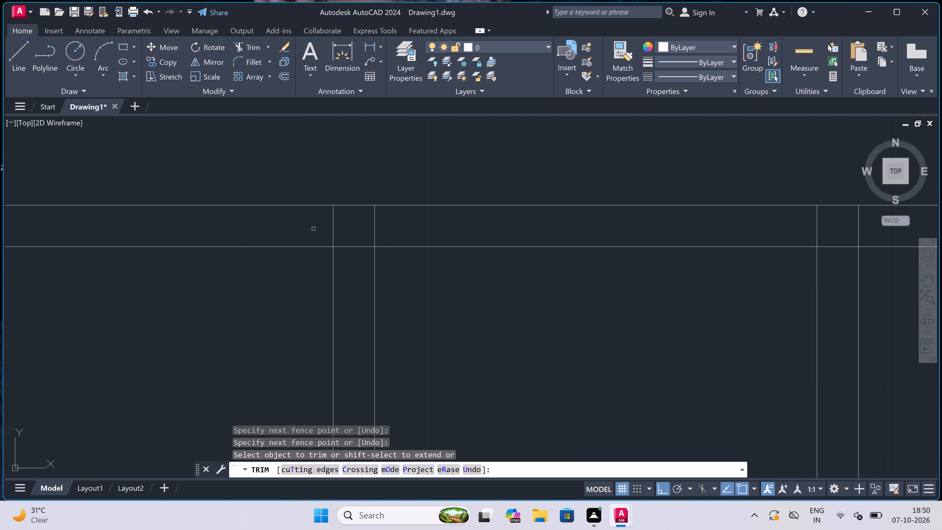
scroll(383, 230, down, 3)
scroll(457, 231, up, 3)
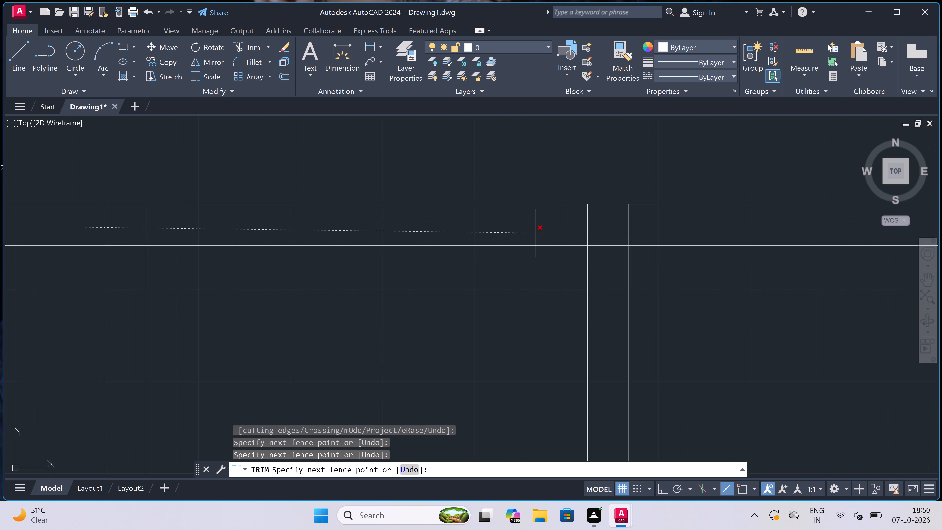
click(633, 230)
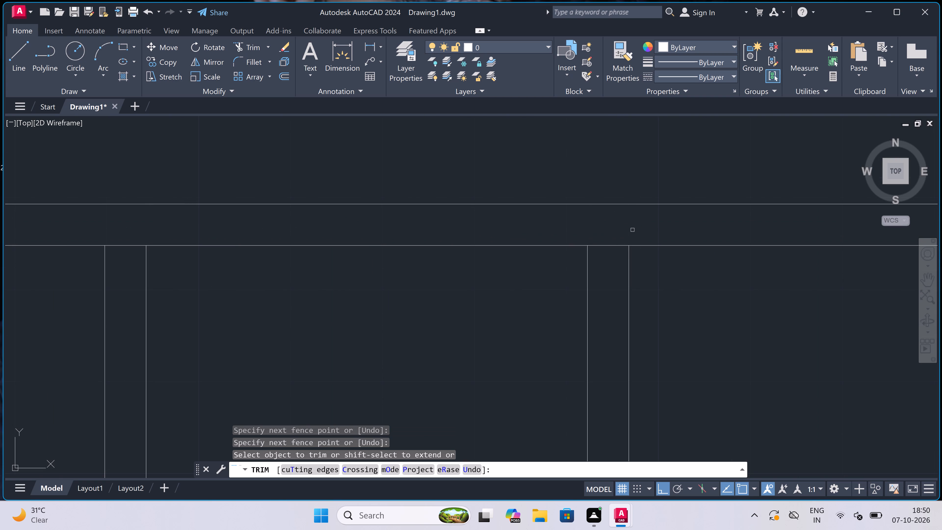
Trim the top wall's inner line between the faces of the second and first interior walls to open both junctions.
click(599, 246)
scroll(597, 244, down, 2)
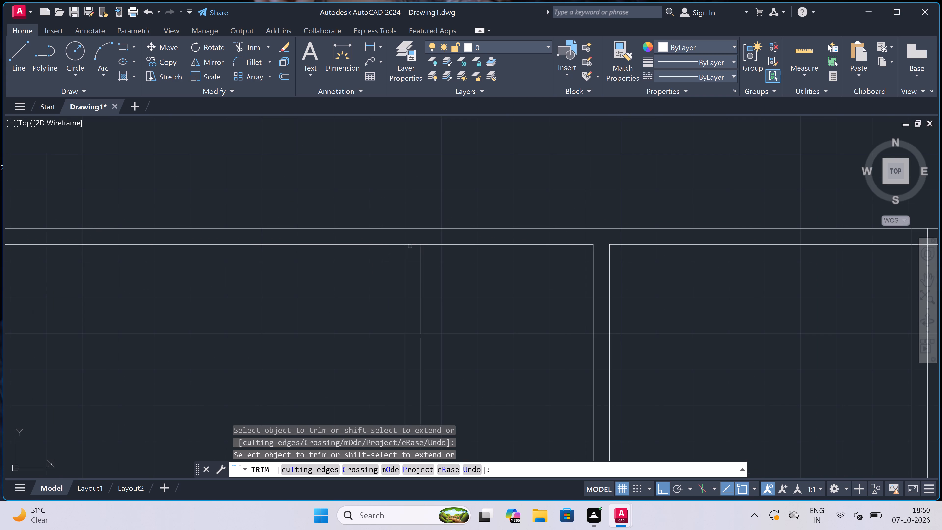
scroll(422, 247, up, 2)
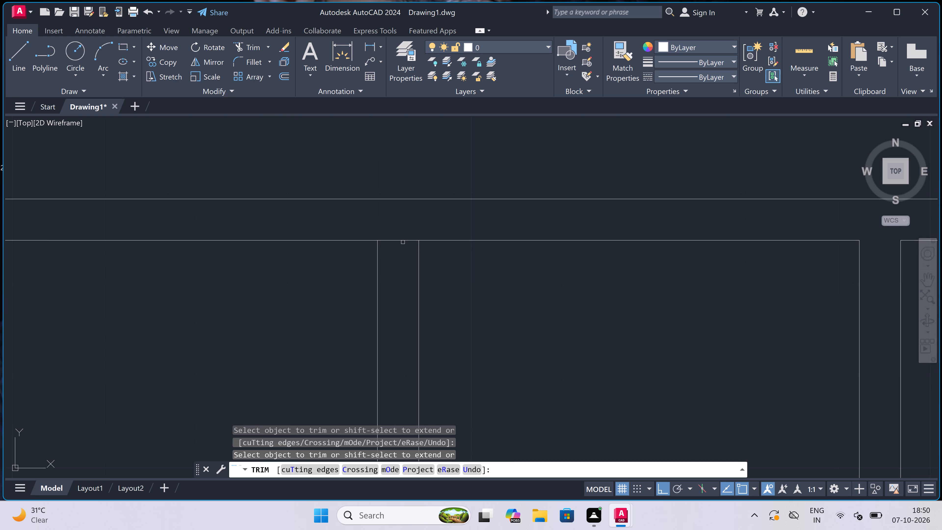
triple_click(403, 241)
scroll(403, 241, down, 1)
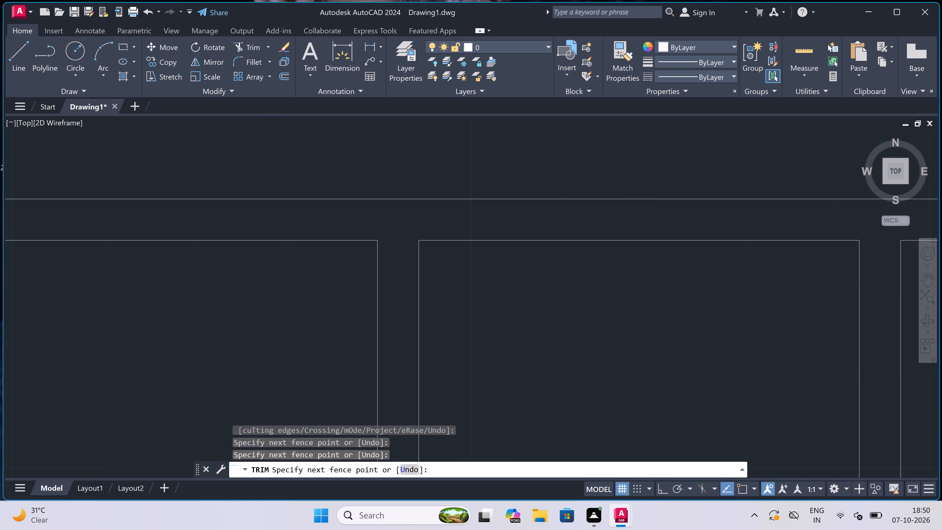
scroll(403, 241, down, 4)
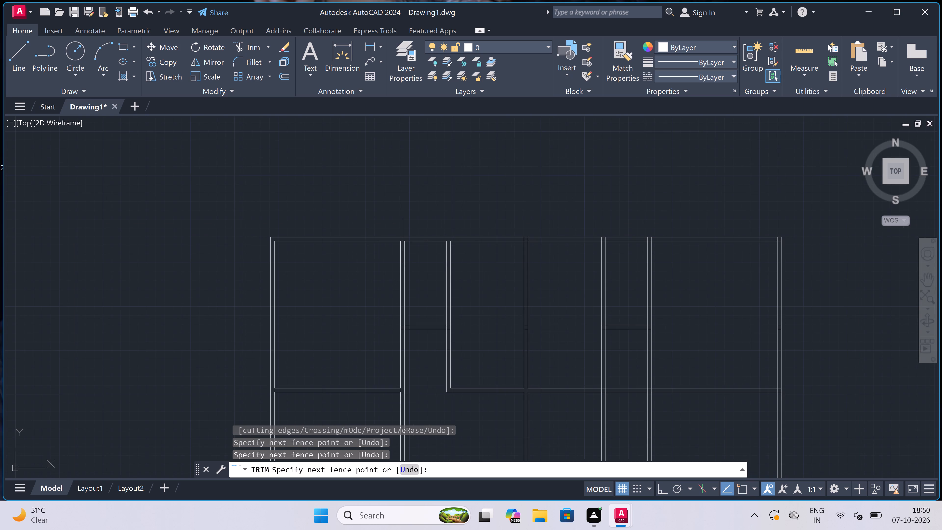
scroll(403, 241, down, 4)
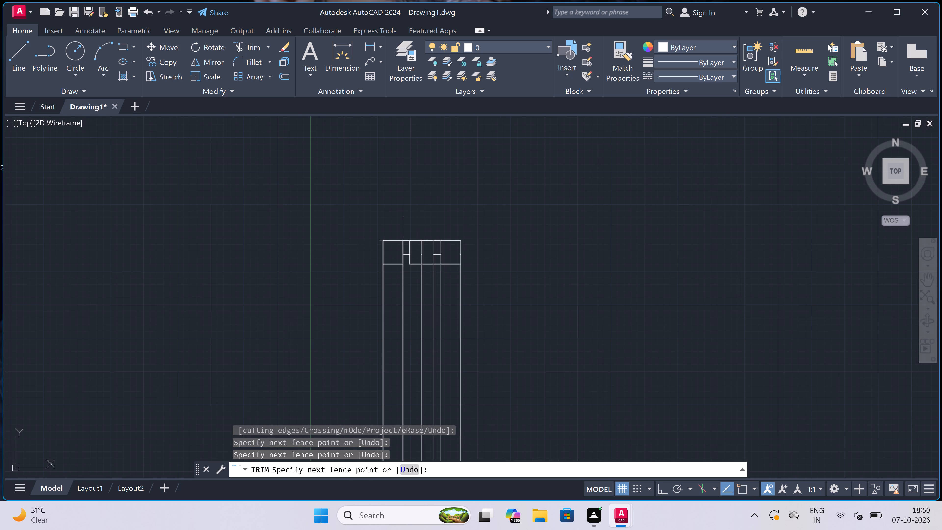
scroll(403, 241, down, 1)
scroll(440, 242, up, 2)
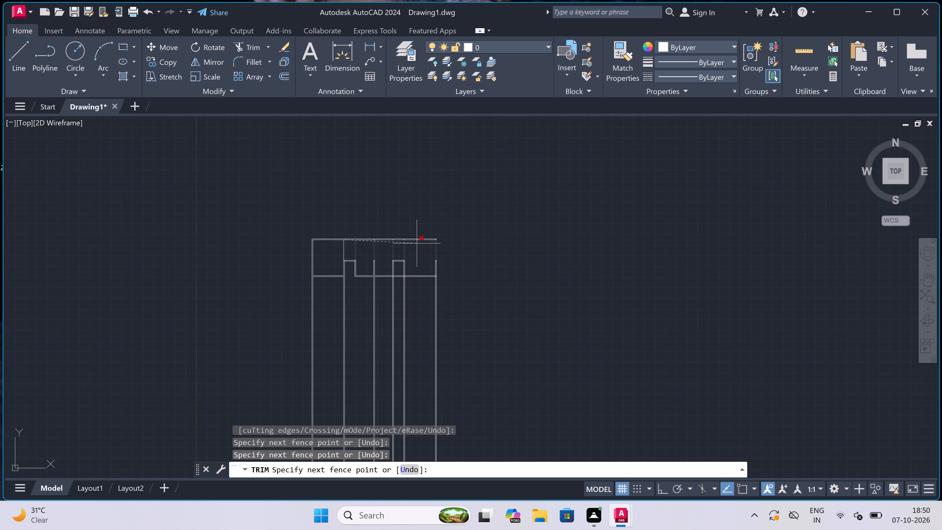
Trim the upper cross wall's line ends inside the first interior wall and that wall's face between them, opening the junction.
scroll(350, 248, up, 4)
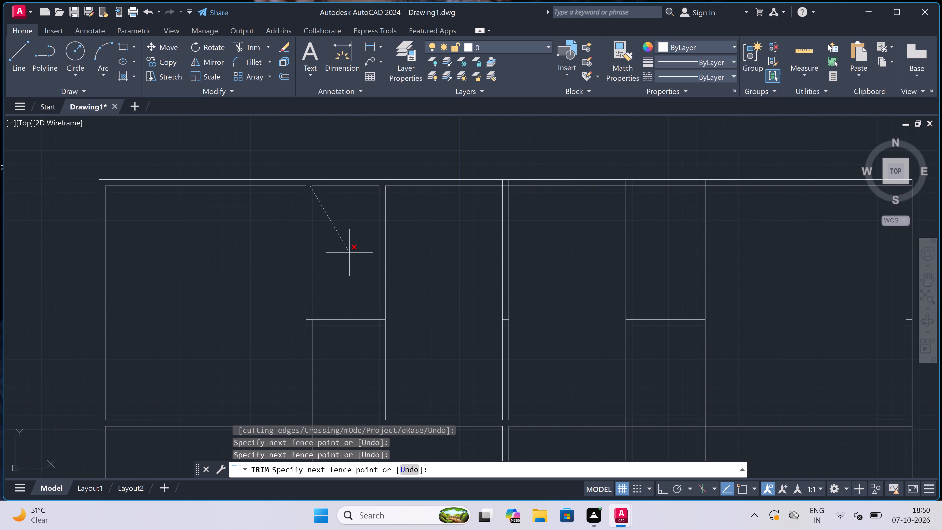
scroll(283, 283, up, 3)
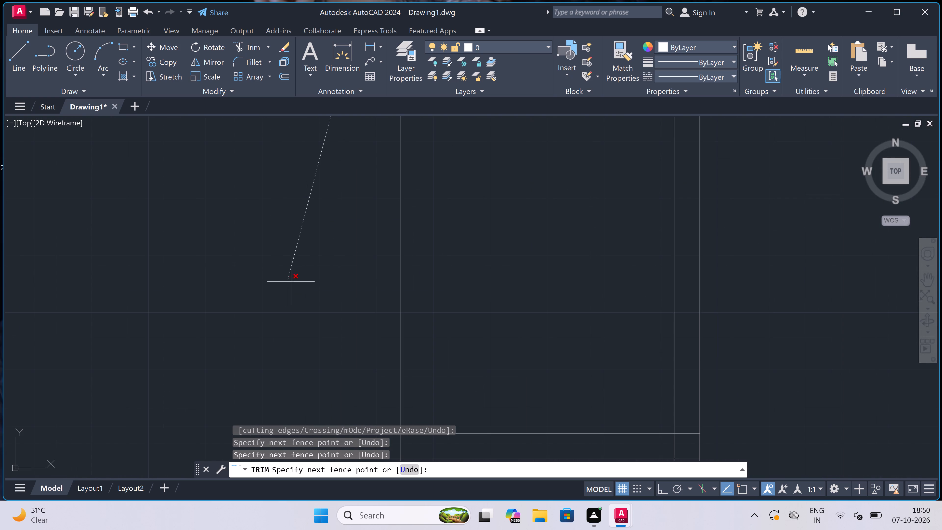
click(385, 290)
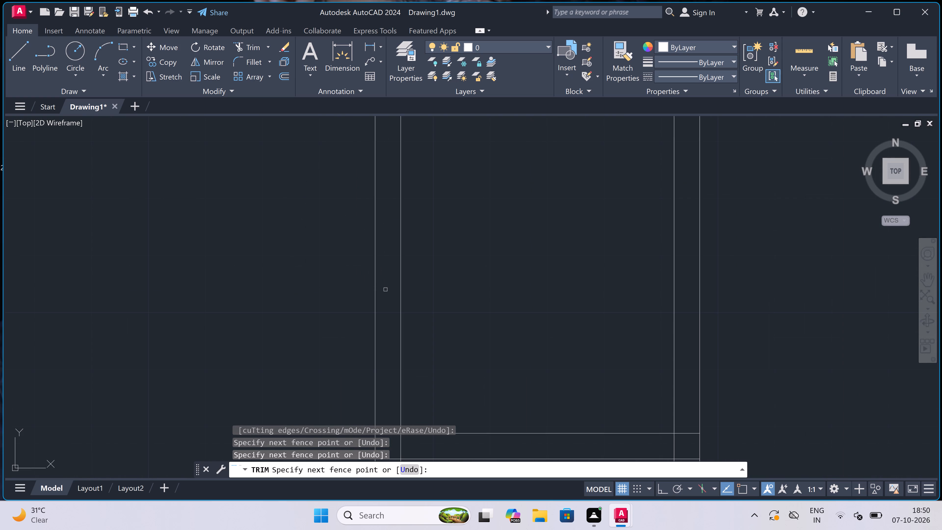
scroll(386, 290, down, 5)
scroll(387, 311, up, 2)
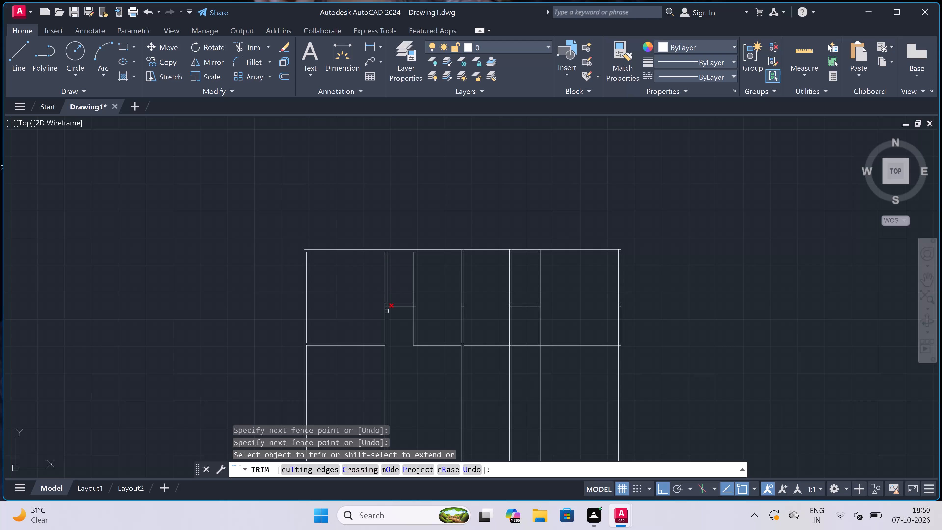
scroll(387, 311, up, 1)
scroll(378, 290, up, 3)
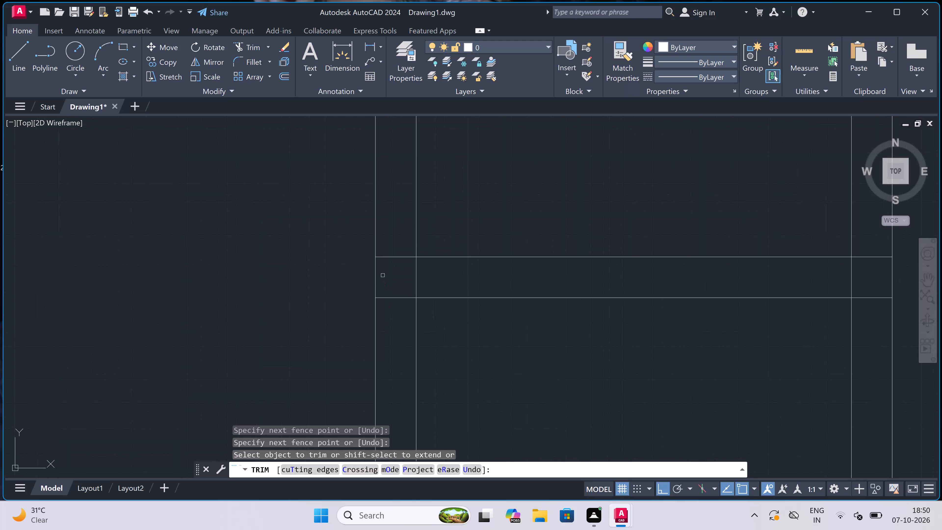
click(399, 238)
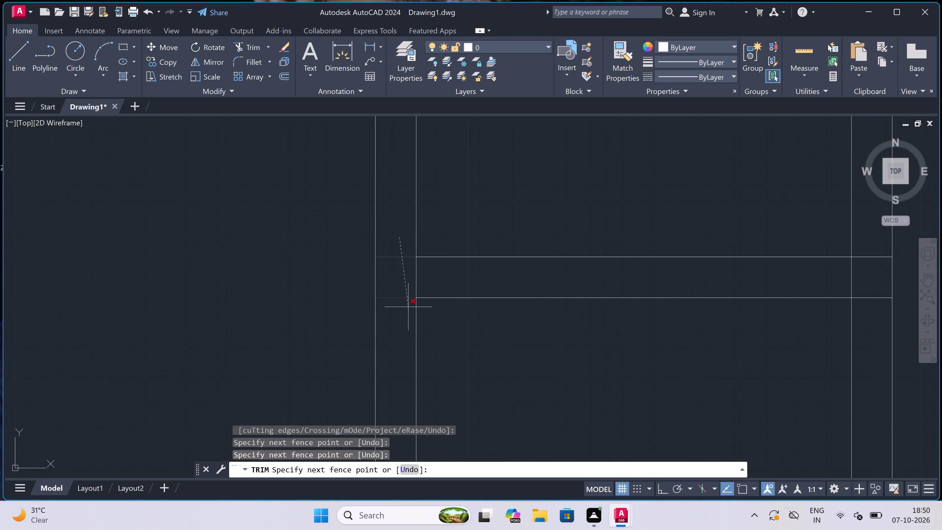
click(408, 307)
click(404, 291)
click(445, 287)
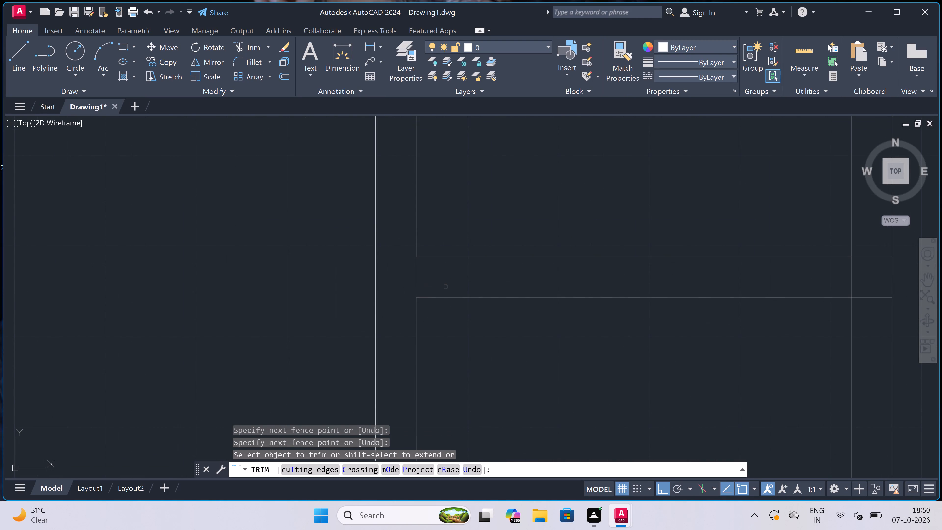
Trim the upper cross wall's line ends inside the second interior wall and the wall face between them to open that junction.
scroll(424, 283, down, 6)
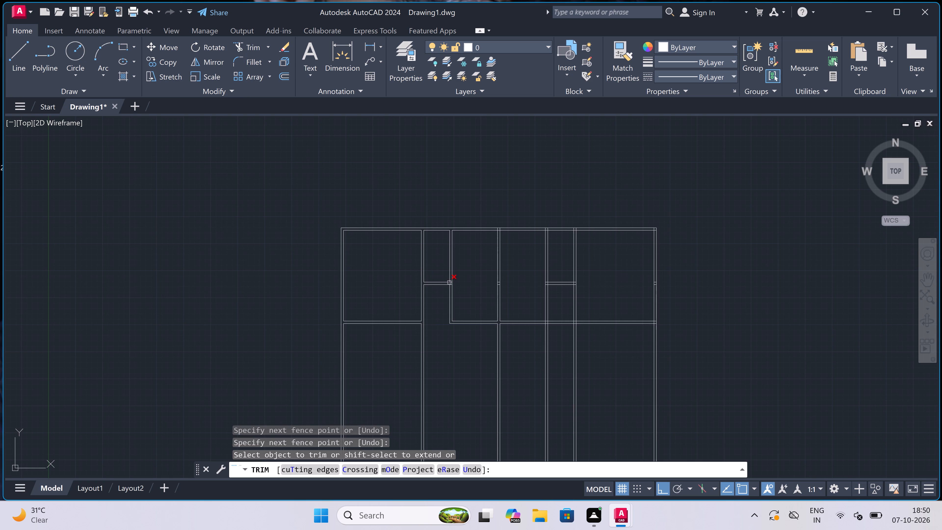
scroll(450, 283, up, 5)
click(458, 269)
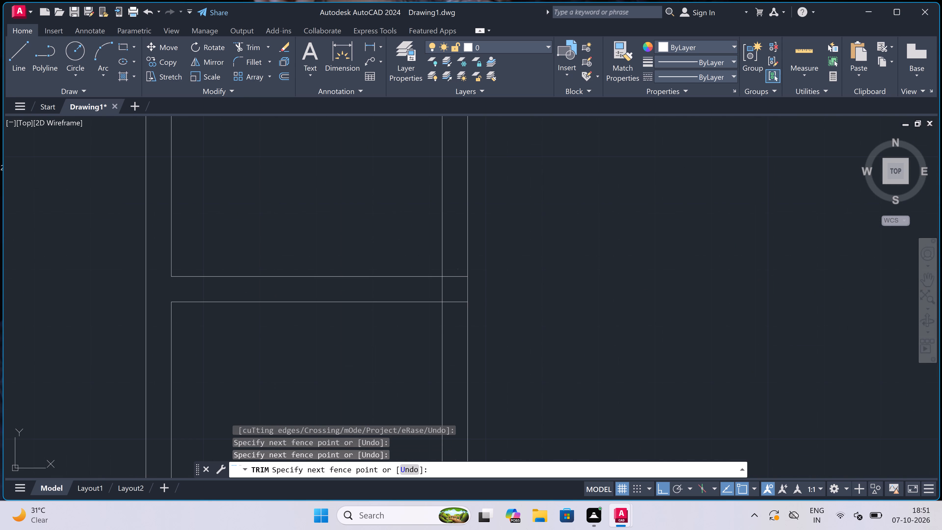
click(461, 305)
scroll(461, 302, up, 3)
click(451, 278)
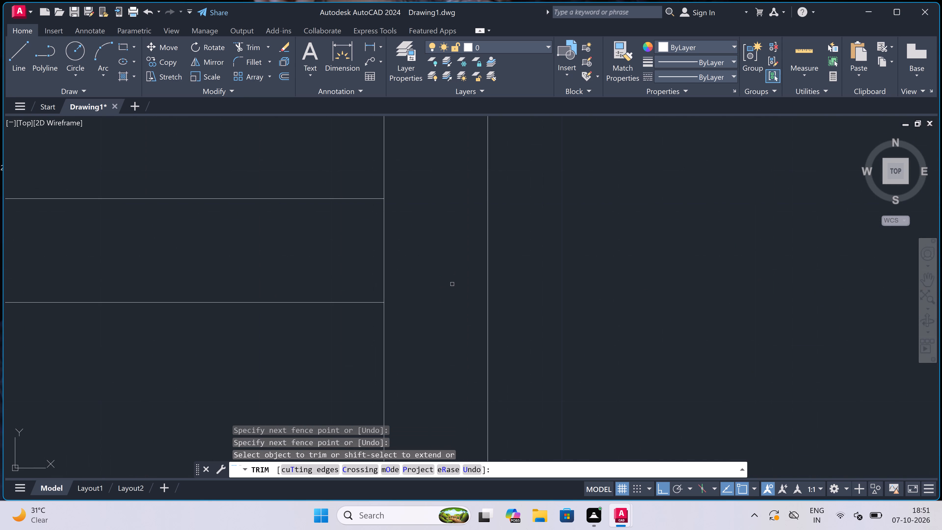
click(365, 278)
Trim the two leftover upper cross wall segments inside the middle interior wall.
scroll(386, 269, down, 5)
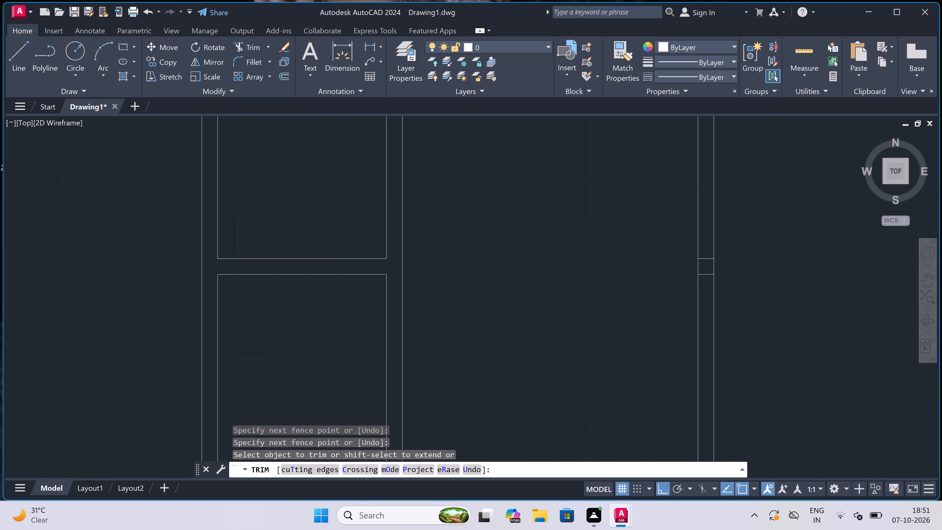
scroll(386, 269, down, 3)
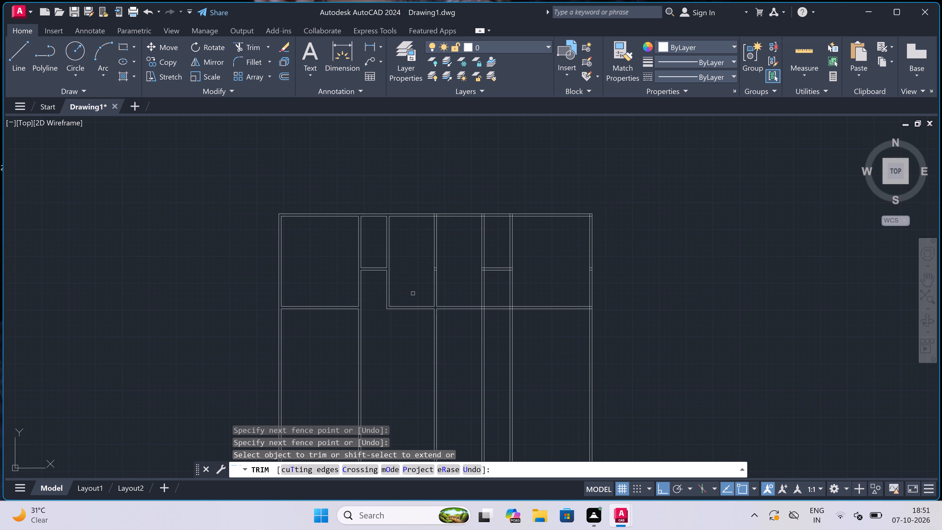
scroll(438, 274, up, 3)
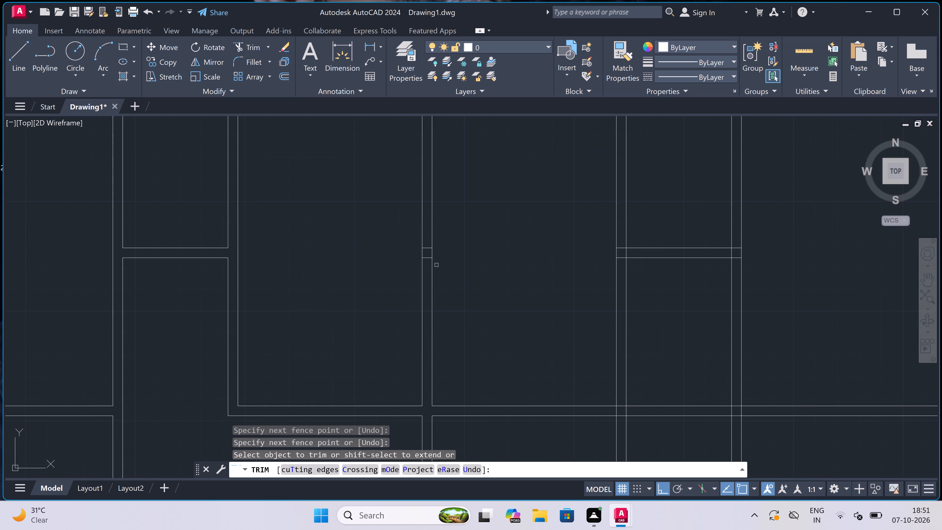
scroll(433, 262, up, 2)
click(413, 217)
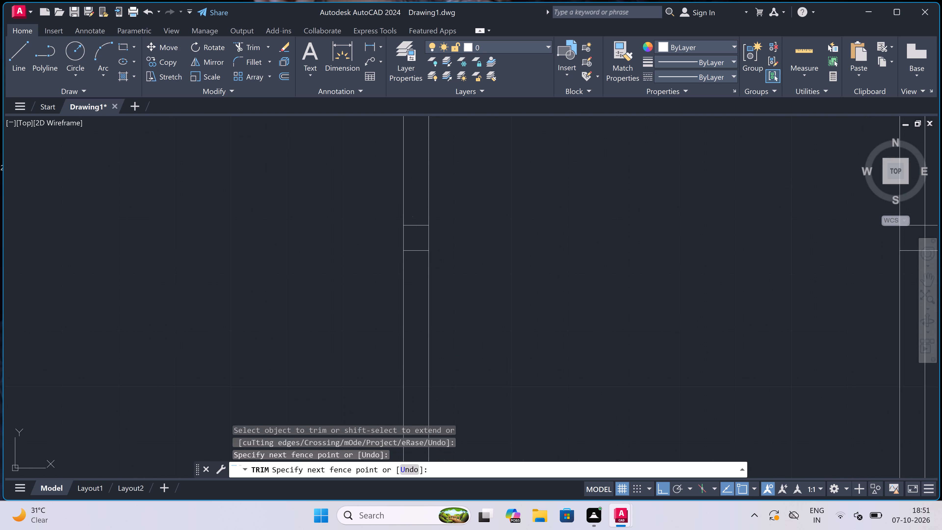
click(414, 273)
Trim the middle interior wall's line ends inside the top wall and the top wall's inner line between that wall's faces.
scroll(415, 273, down, 6)
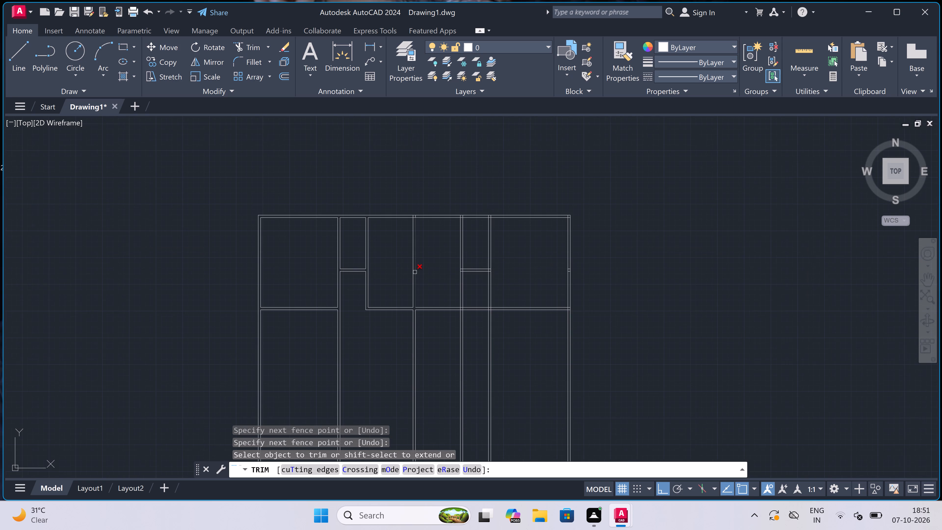
scroll(410, 207, up, 3)
scroll(428, 239, up, 2)
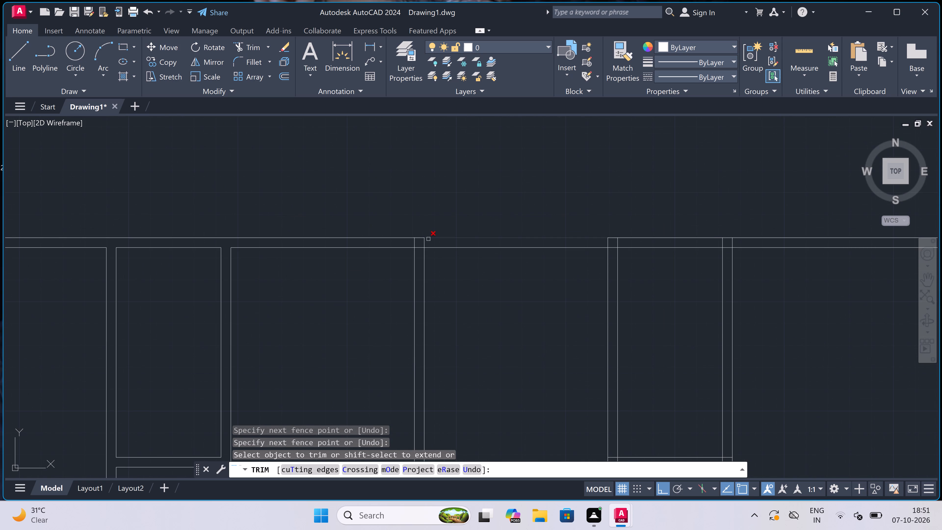
scroll(428, 239, up, 2)
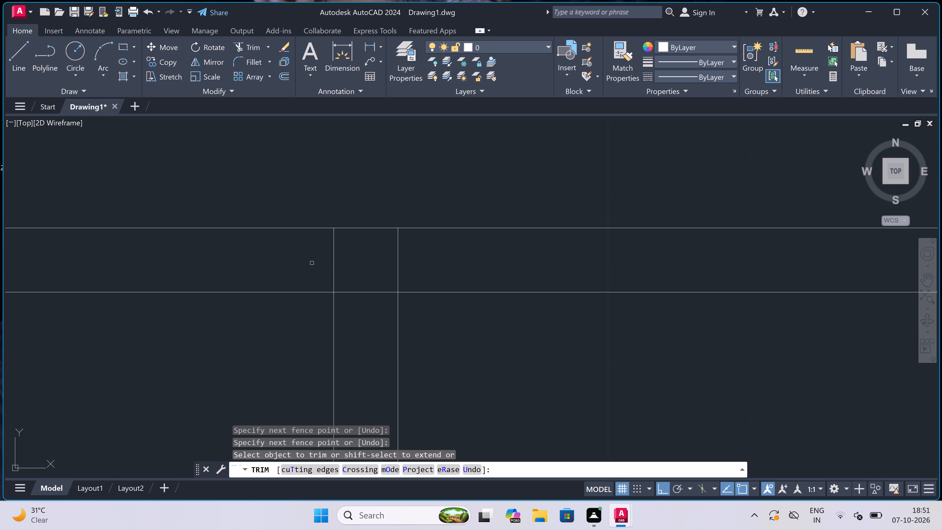
click(311, 263)
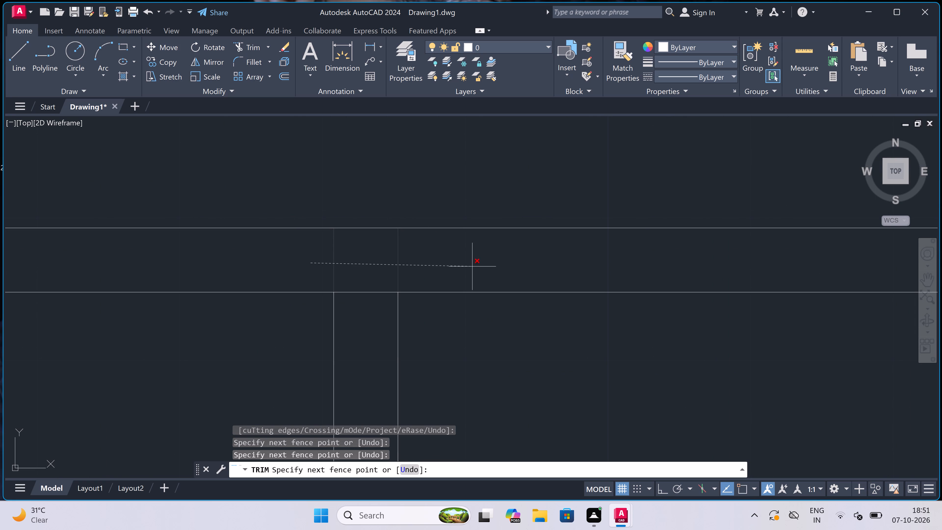
double_click(472, 266)
drag(369, 293, 372, 293)
click(373, 294)
scroll(379, 288, down, 2)
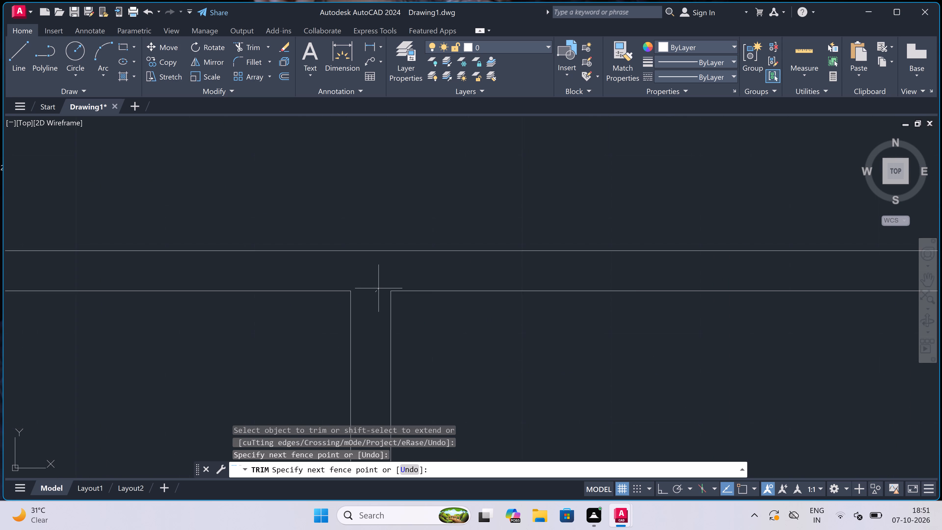
scroll(377, 294, up, 3)
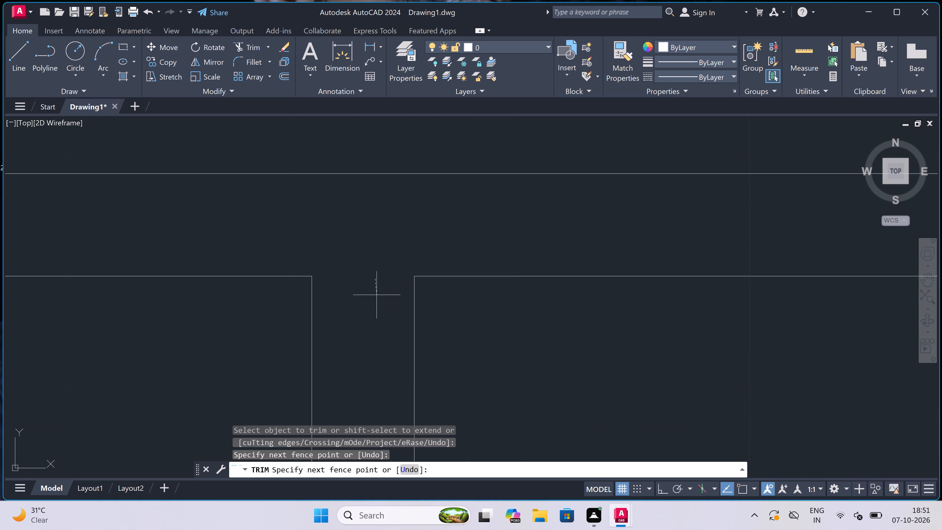
drag(376, 295, 372, 298)
Trim the line ends of the fourth and fifth interior walls from the left that run inside the top wall.
scroll(372, 298, down, 5)
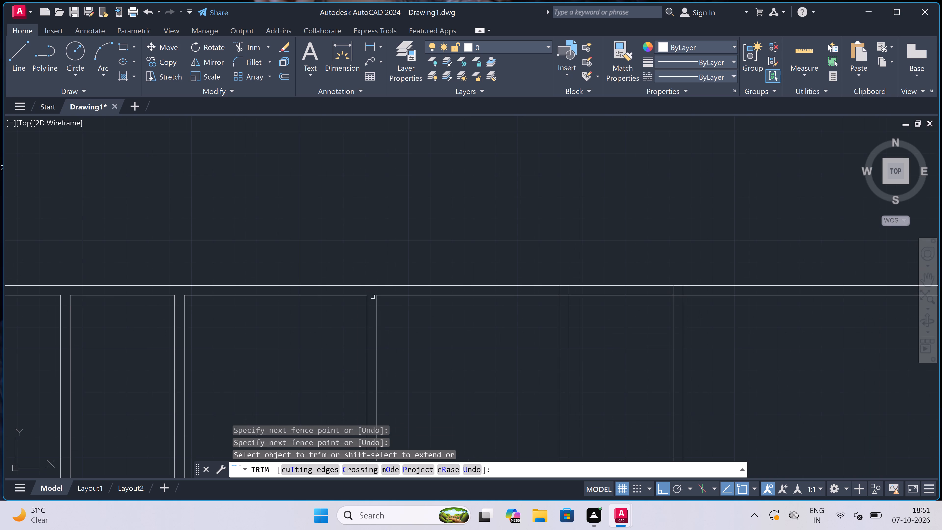
scroll(374, 316, down, 2)
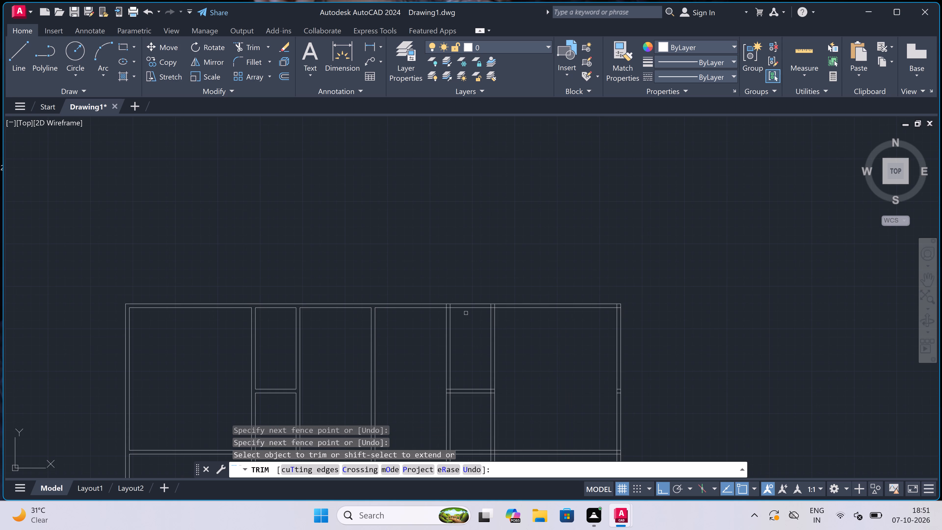
scroll(465, 312, up, 2)
scroll(416, 305, up, 2)
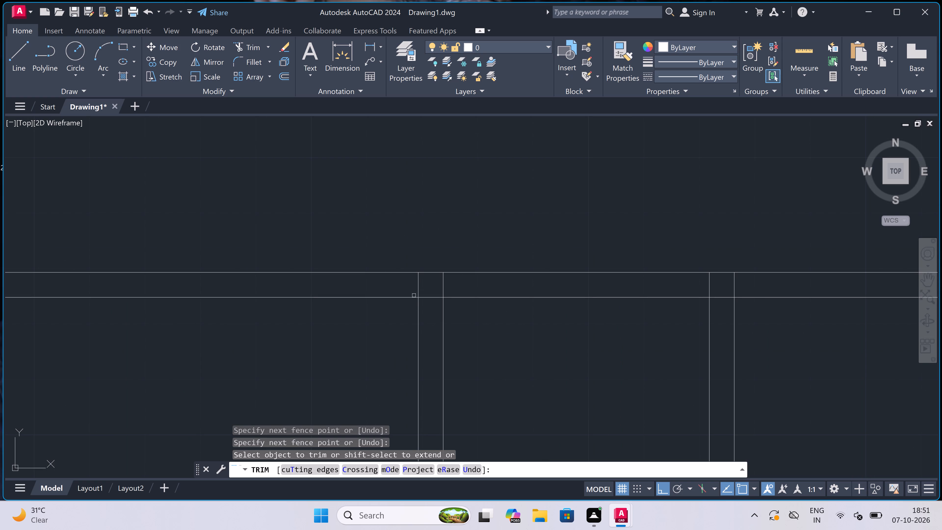
click(394, 284)
scroll(715, 286, down, 2)
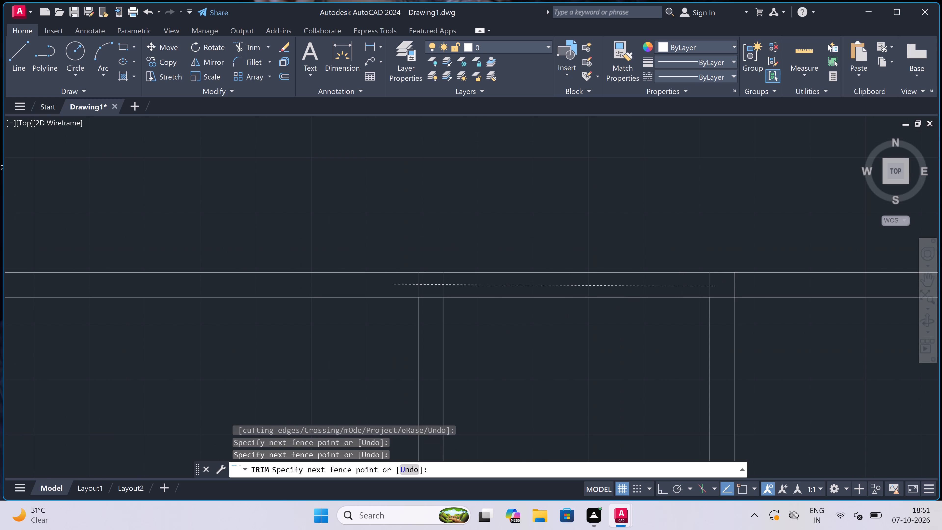
scroll(715, 286, down, 4)
scroll(715, 286, up, 3)
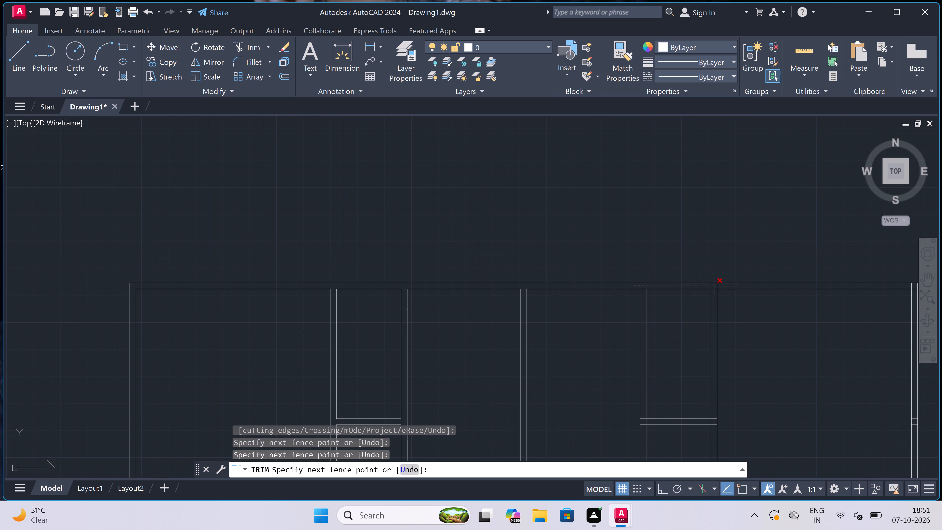
scroll(716, 286, up, 4)
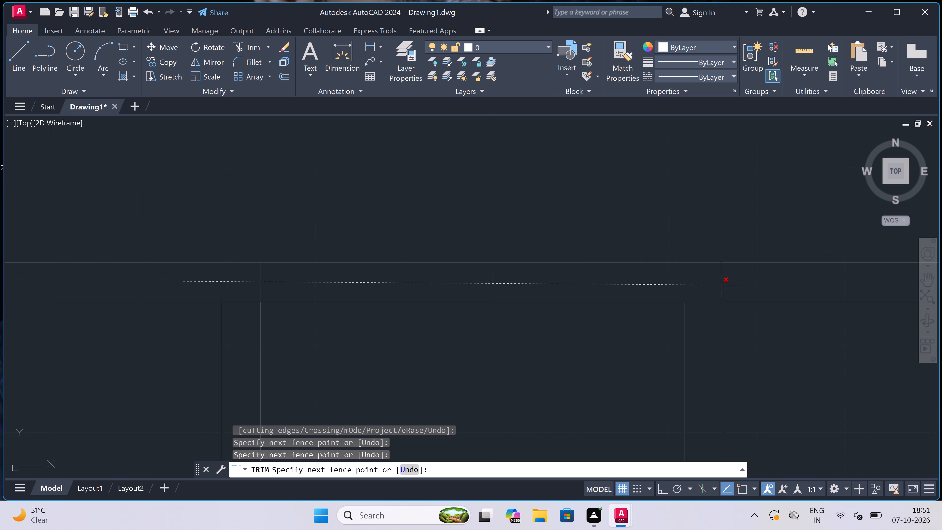
click(733, 282)
Trim the top wall's inner line between the faces of the fifth and fourth interior walls to open both junctions.
double_click(692, 302)
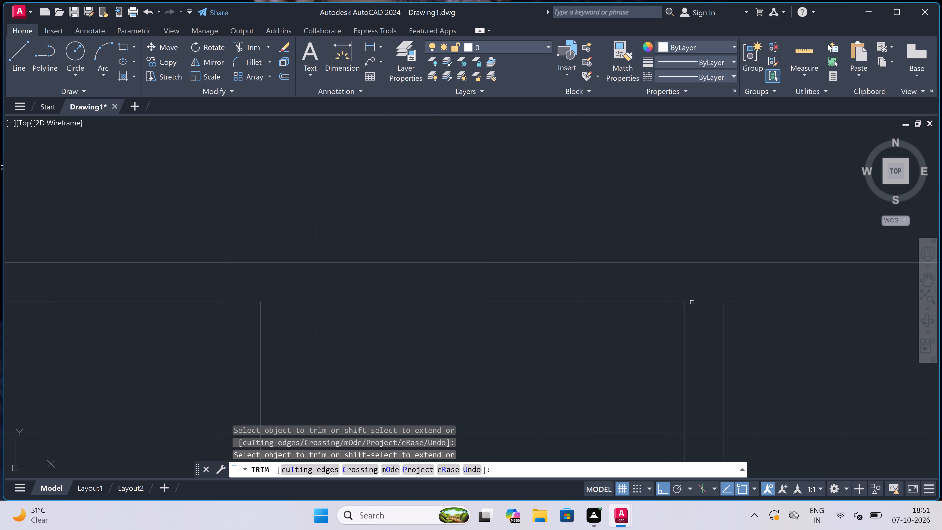
scroll(625, 279, down, 2)
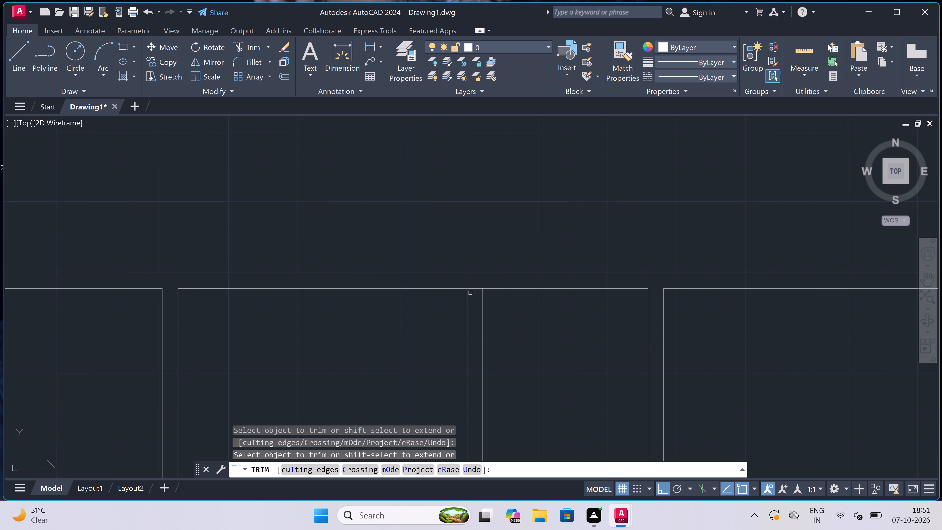
scroll(476, 287, up, 2)
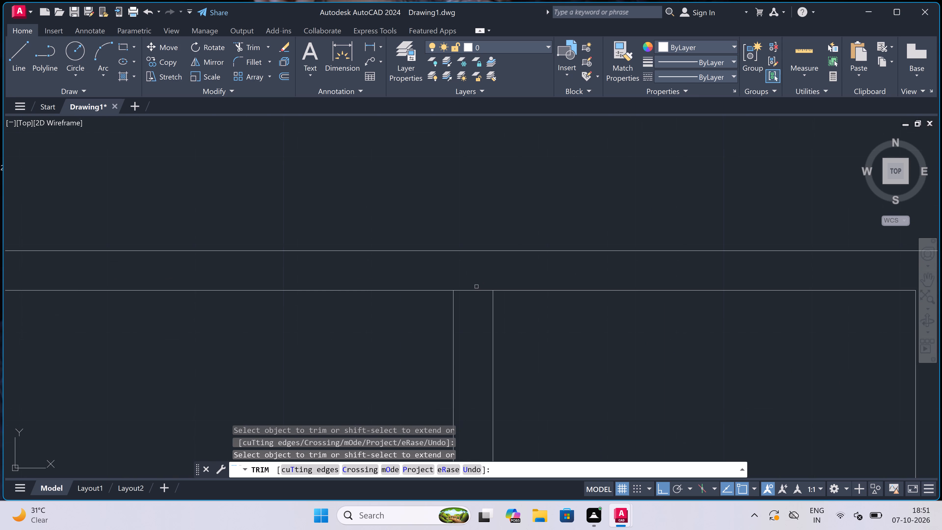
click(474, 291)
Trim the overlapping inner line ends of the top and right outer walls to form a clean top-right corner.
scroll(474, 291, down, 3)
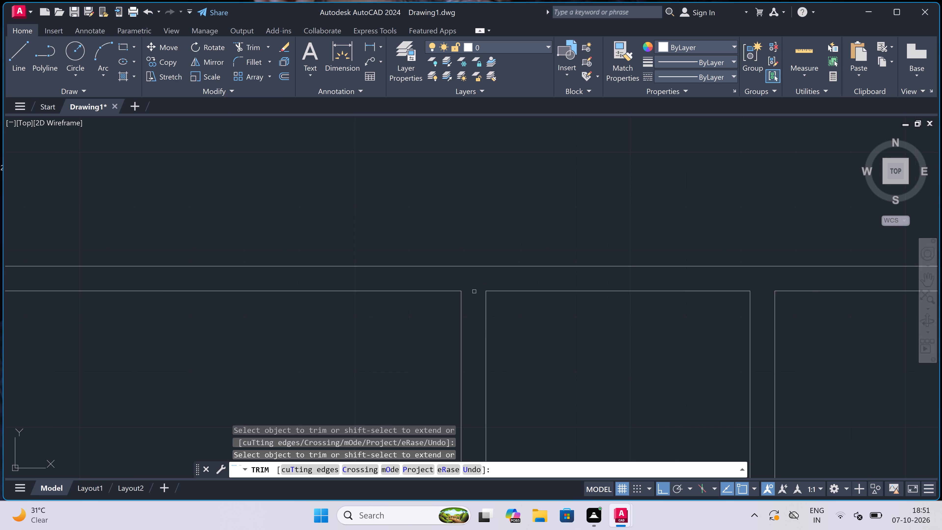
scroll(474, 291, down, 5)
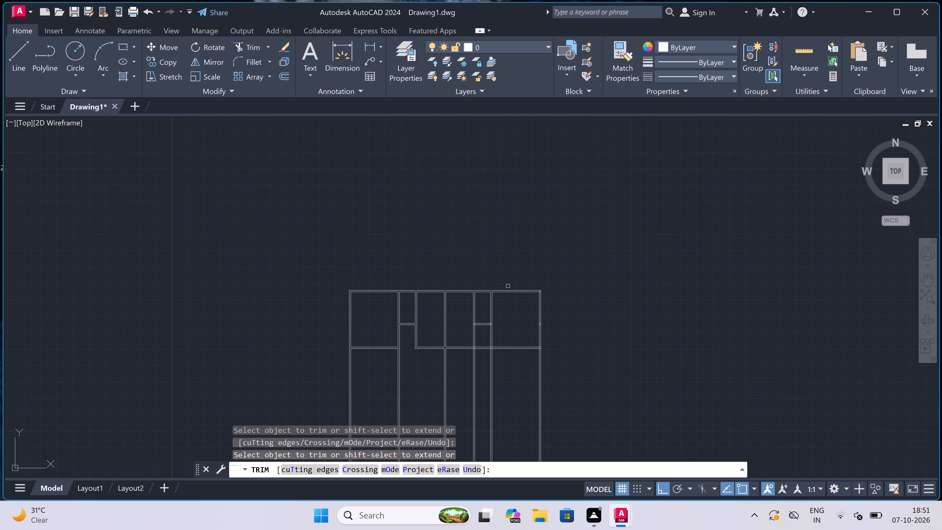
scroll(532, 289, up, 4)
scroll(559, 283, up, 1)
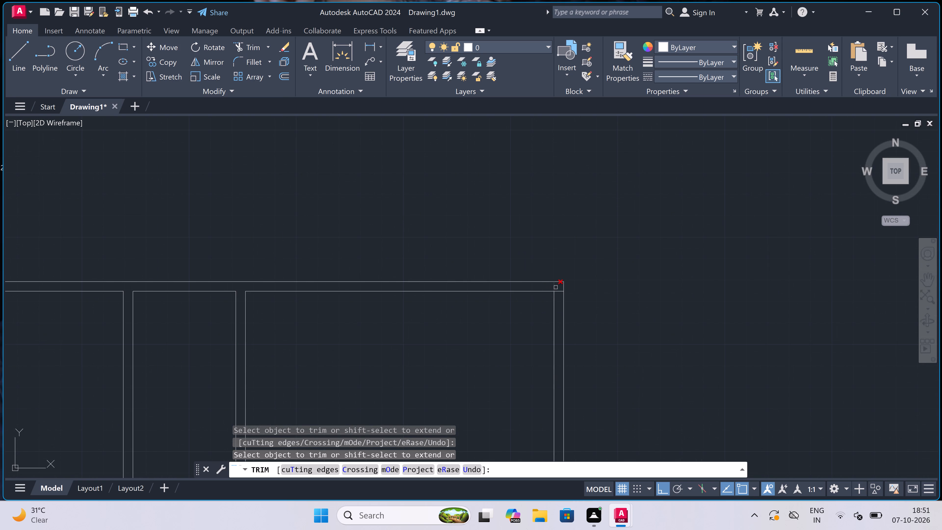
scroll(559, 283, up, 1)
scroll(542, 299, up, 2)
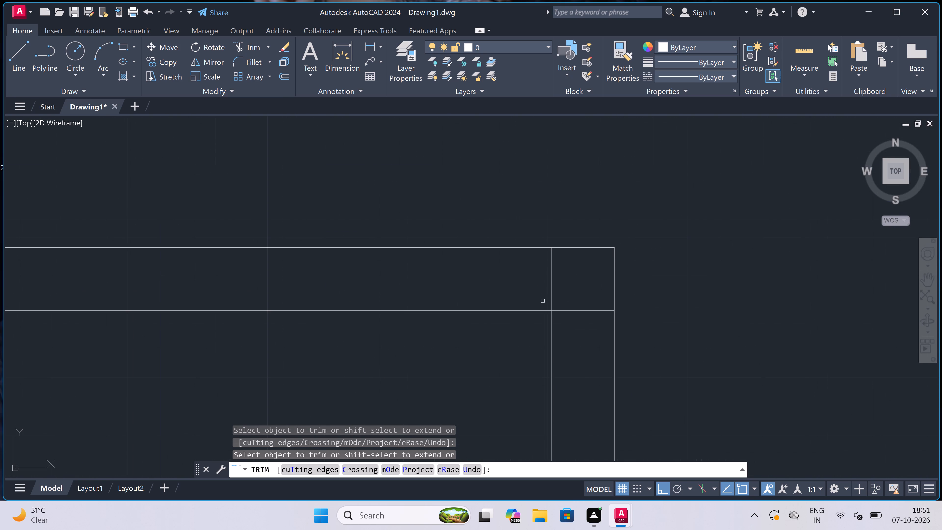
drag(544, 292, 546, 290)
click(594, 315)
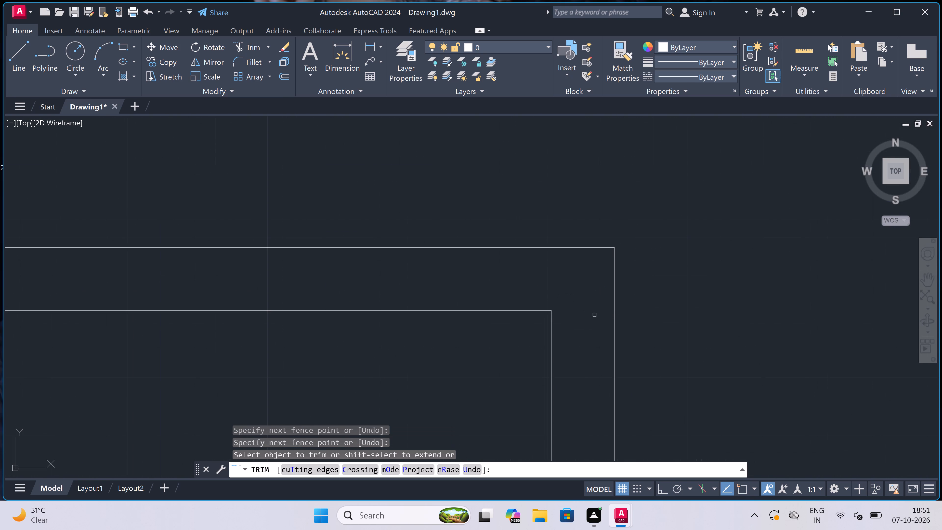
Trim the two leftover cross-wall line stubs between the faces of the right outer wall in the upper-right room.
scroll(589, 301, down, 7)
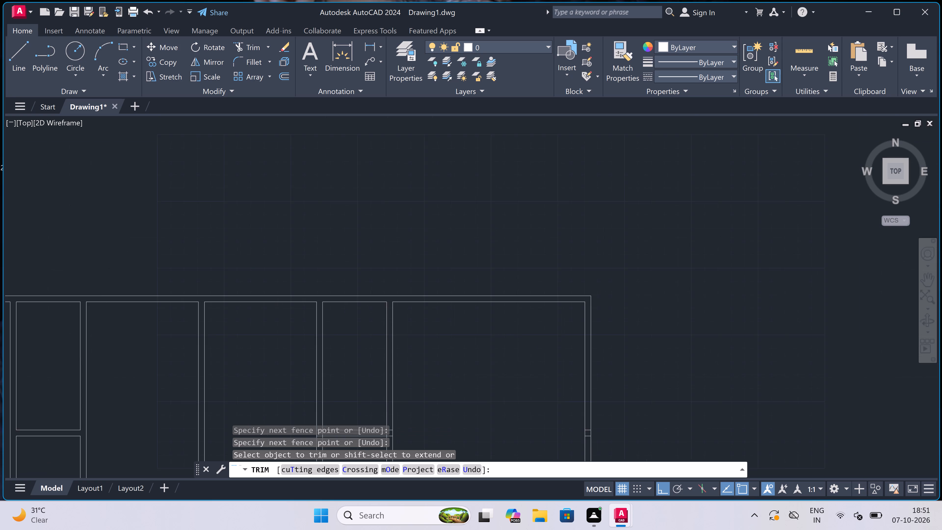
scroll(591, 359, up, 2)
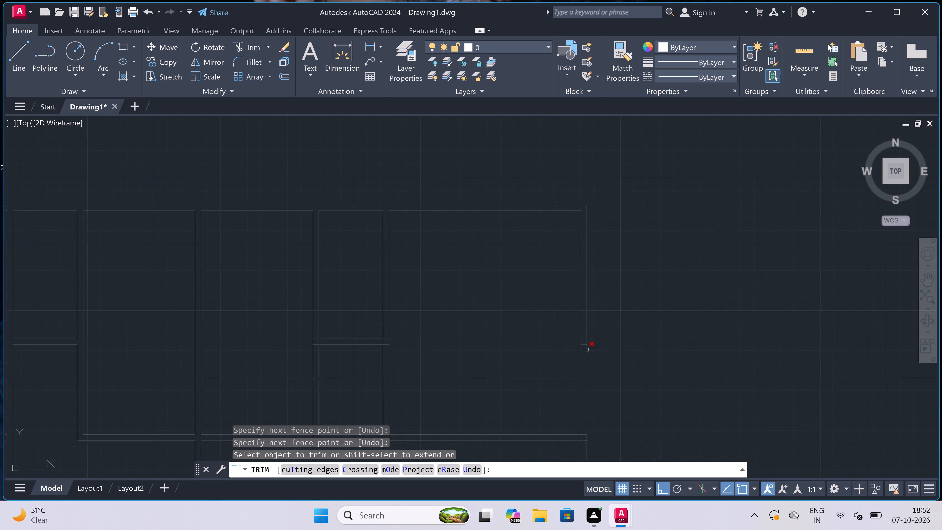
scroll(583, 348, up, 3)
double_click(583, 347)
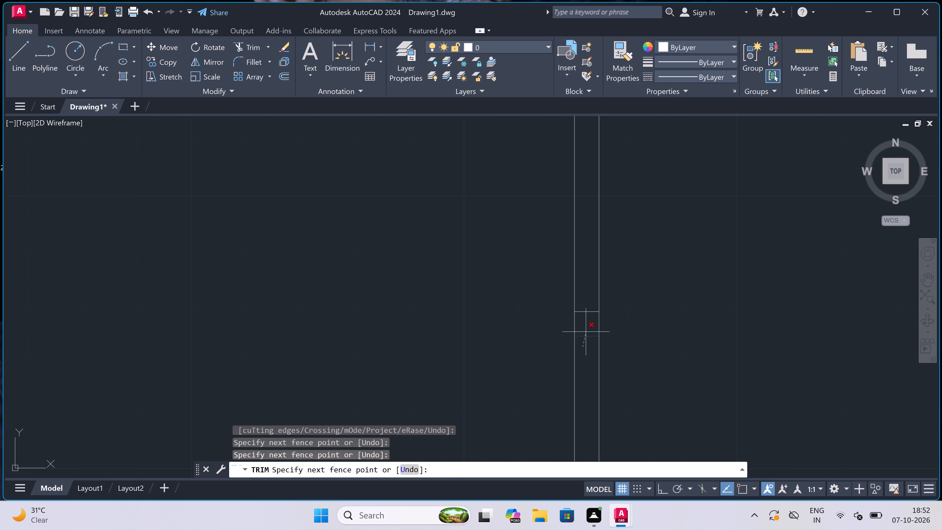
click(587, 306)
Trim the long horizontal wall's line ends inside the right outer wall and that wall's inner line between its faces to open the junction.
scroll(586, 306, down, 4)
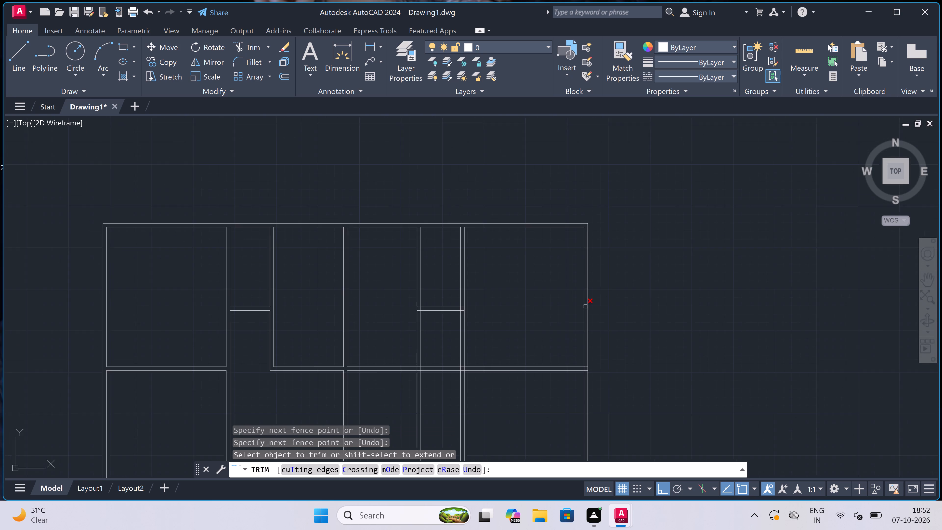
scroll(585, 306, down, 2)
scroll(586, 327, up, 5)
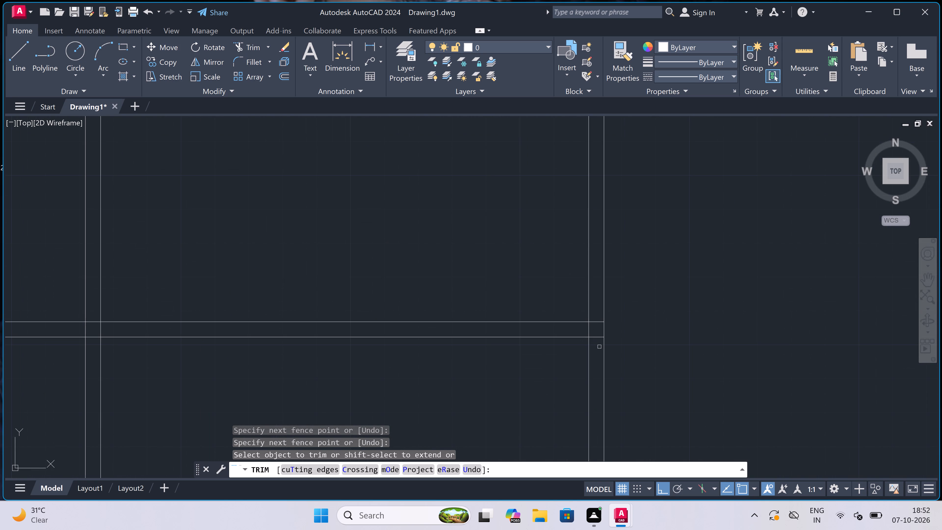
scroll(599, 347, up, 1)
click(599, 347)
click(603, 288)
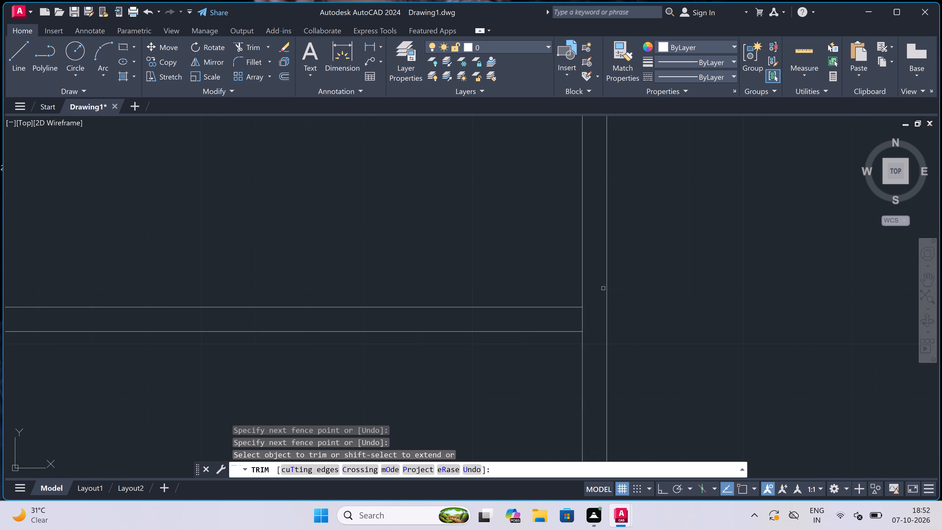
double_click(595, 317)
double_click(565, 318)
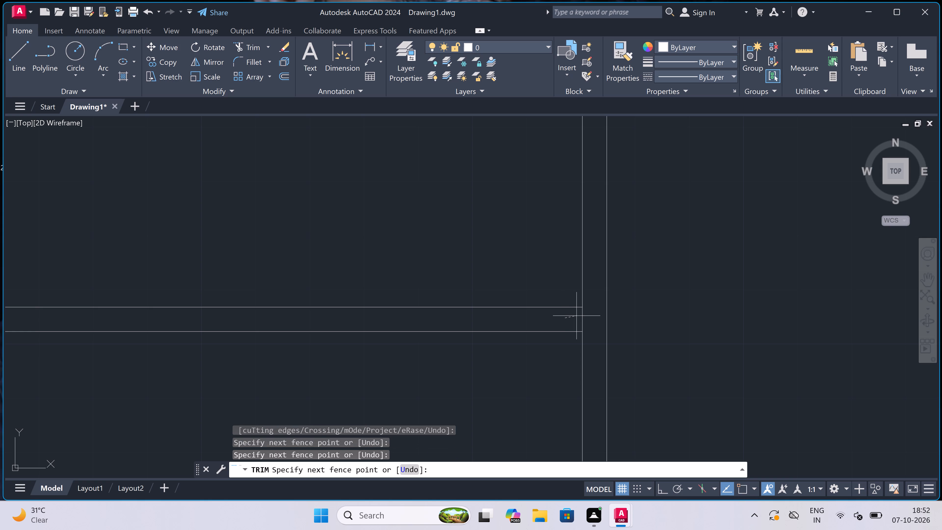
click(593, 319)
scroll(593, 319, down, 3)
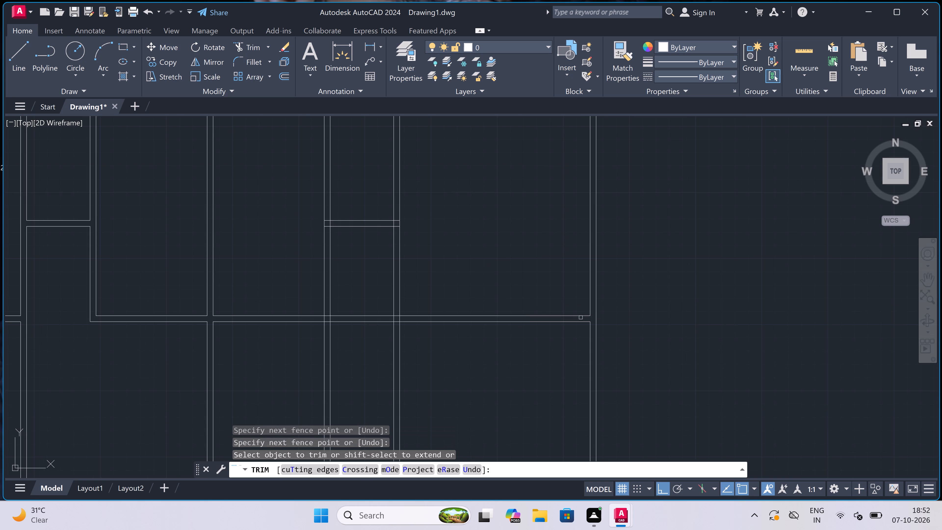
scroll(468, 314, down, 3)
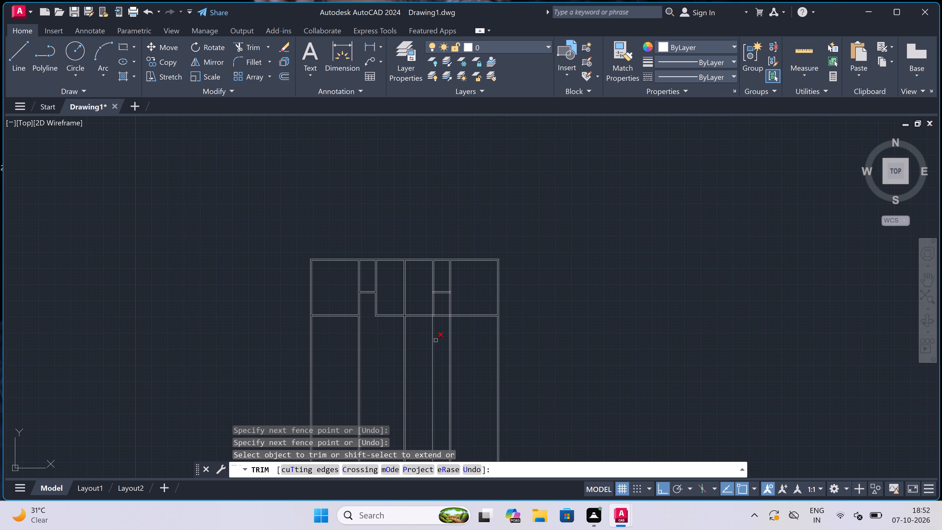
scroll(436, 340, down, 1)
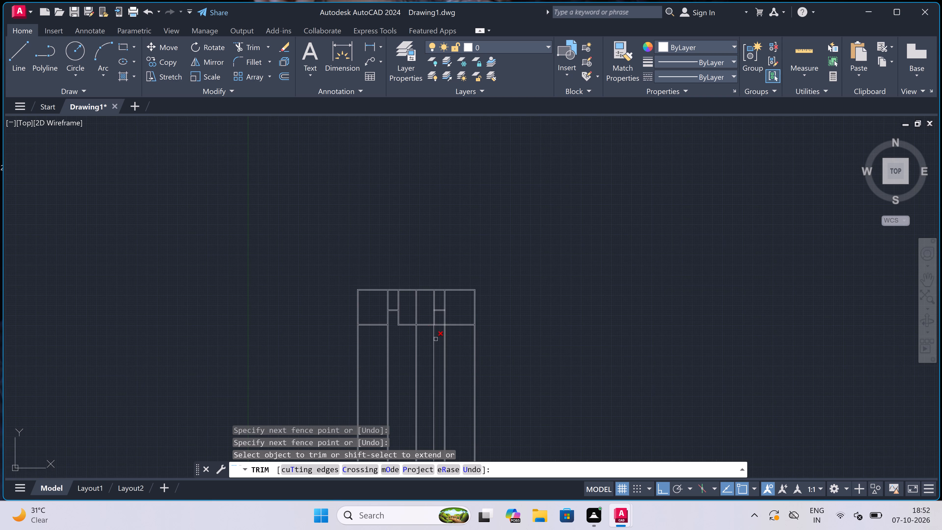
scroll(386, 318, up, 2)
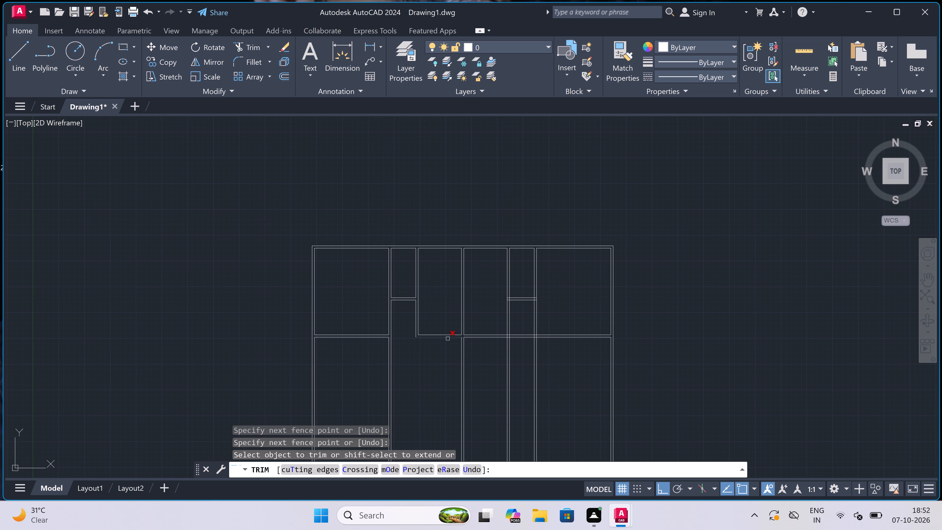
scroll(448, 338, down, 1)
scroll(418, 320, up, 2)
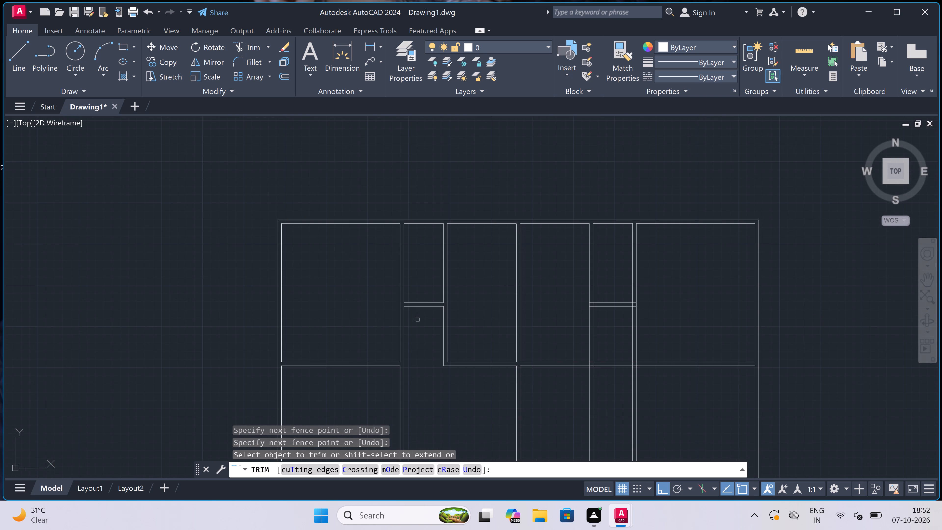
key(Escape)
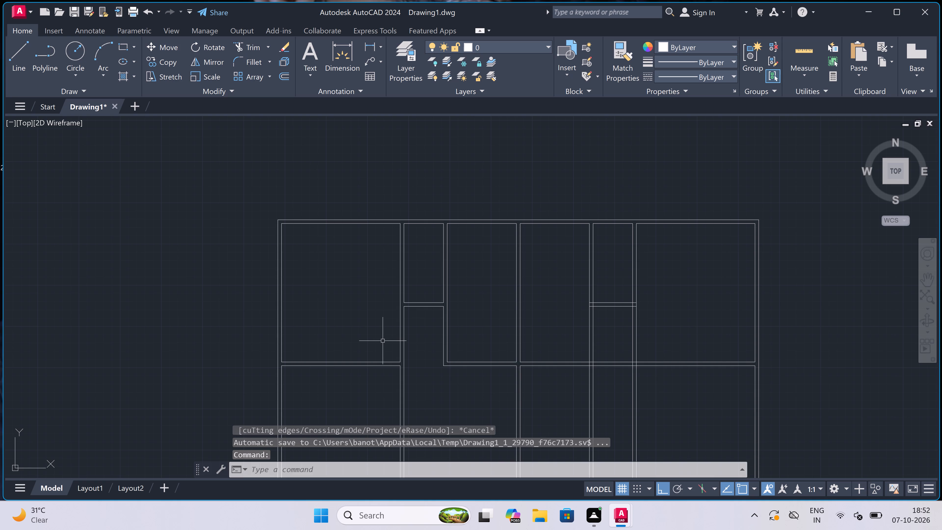
Draw a jamb line across the first interior wall just above the horizontal wall, continuing from its midpoint 2" up and 3' left as the door leaf.
text(l)
key(space)
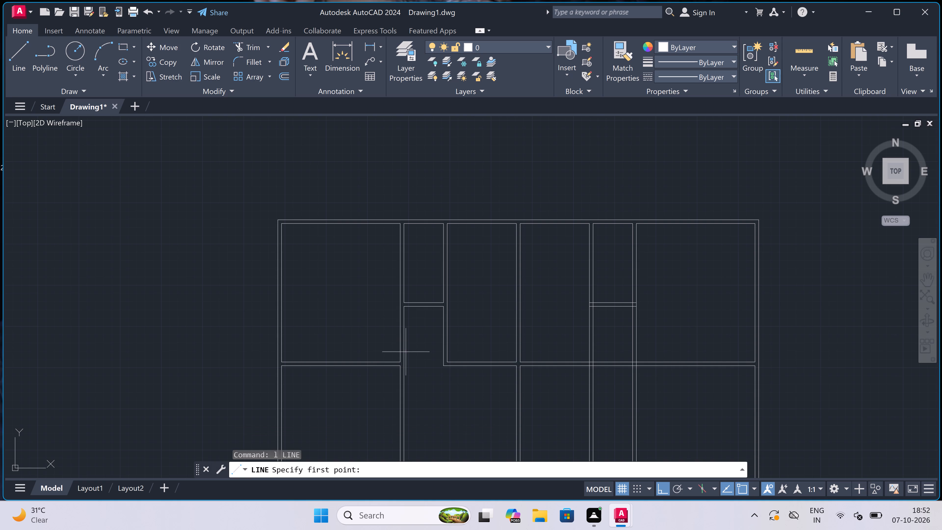
scroll(397, 350, up, 3)
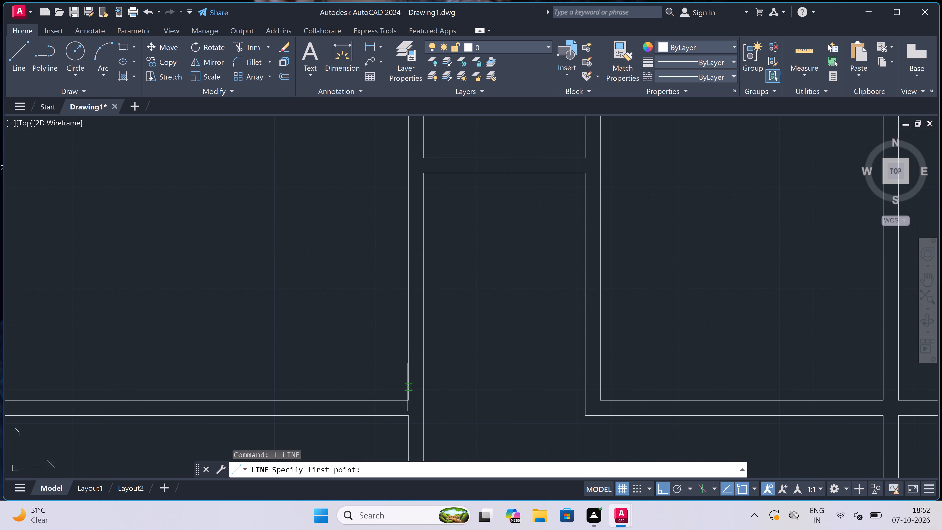
click(408, 385)
click(421, 385)
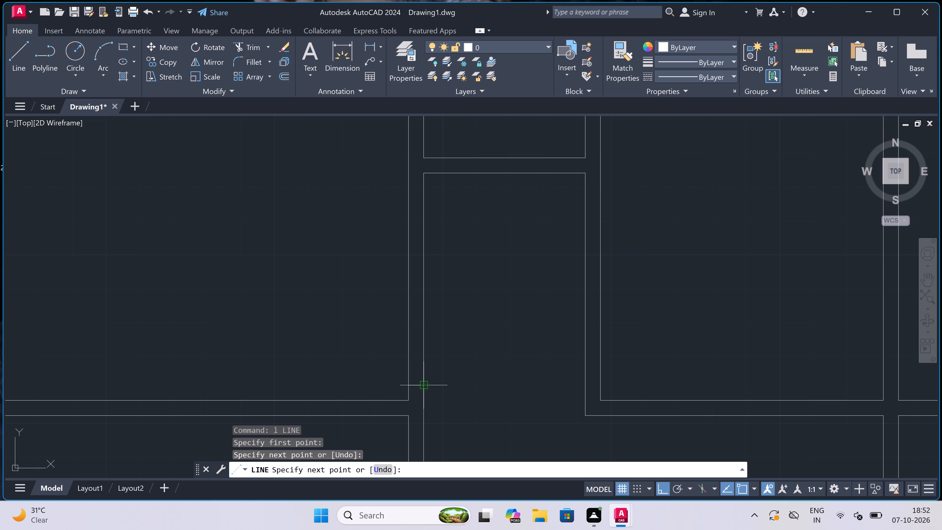
click(419, 385)
key(2)
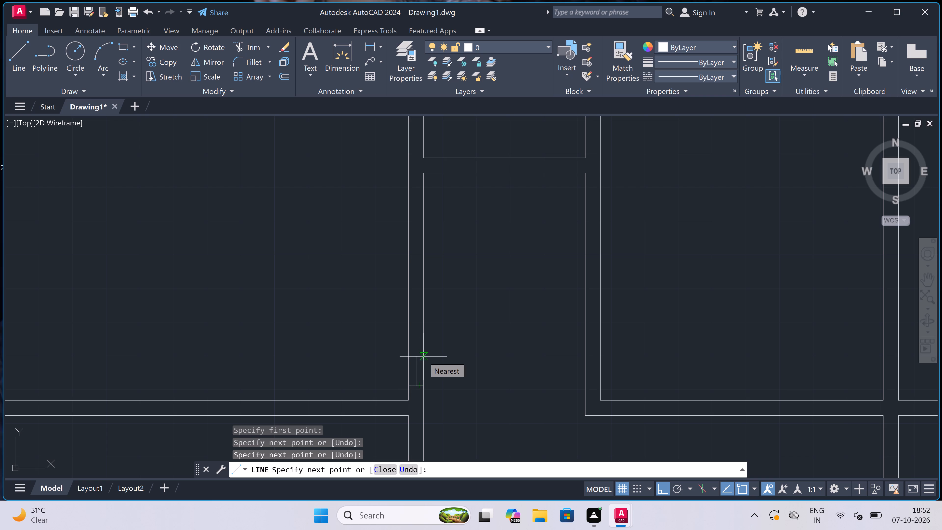
text(")
key(space)
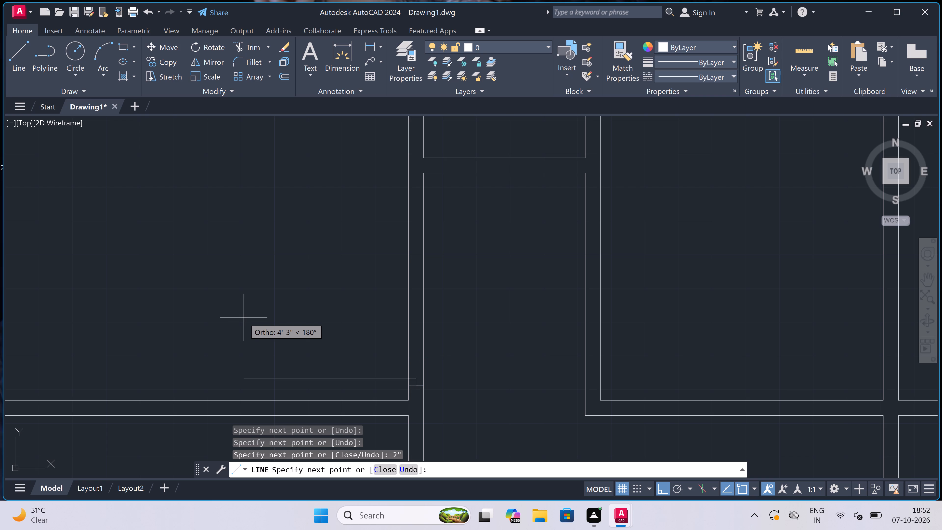
text(3')
key(space)
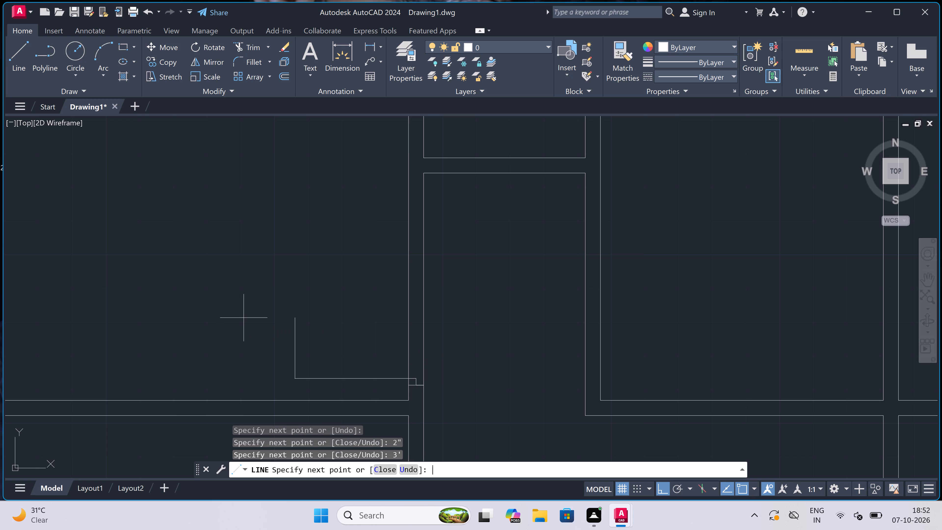
key(Escape)
Draw the opposite jamb line across the same wall farther up, with a 2" line running down from its midpoint.
key(space)
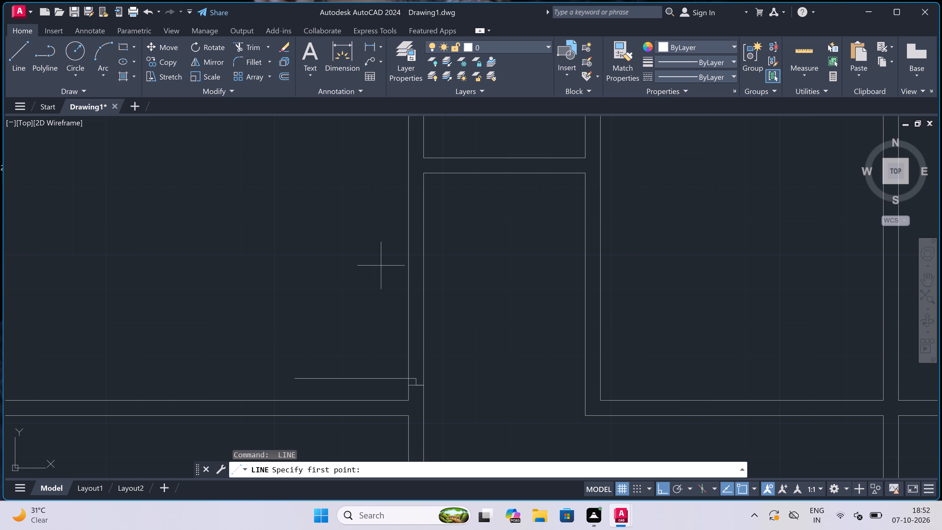
click(407, 288)
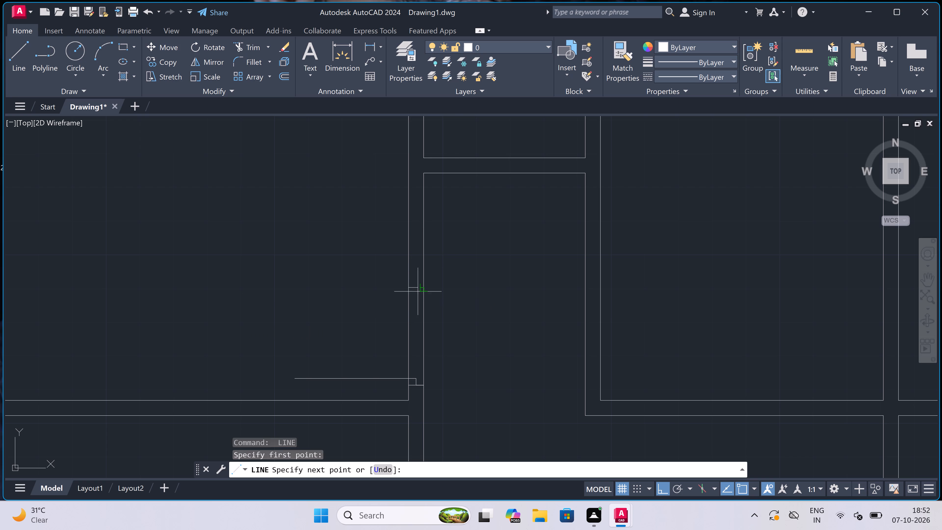
scroll(418, 290, up, 3)
click(432, 280)
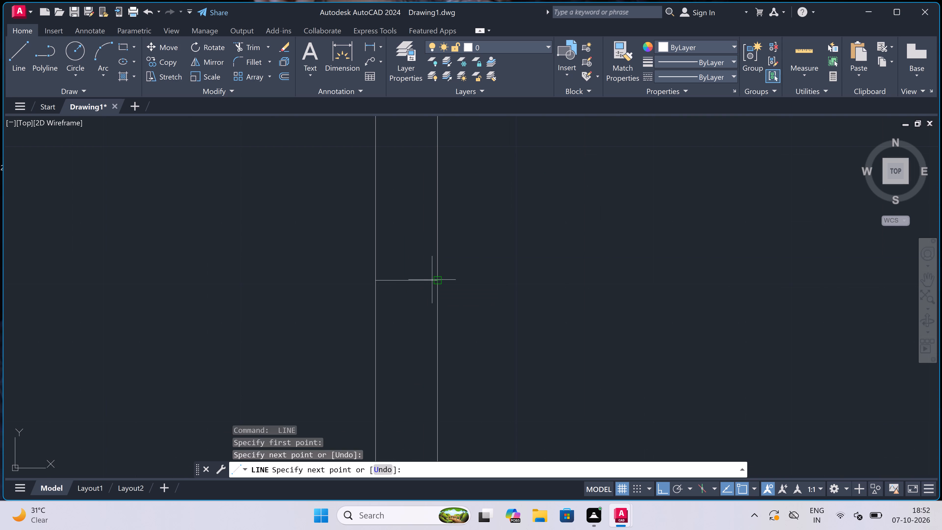
click(406, 278)
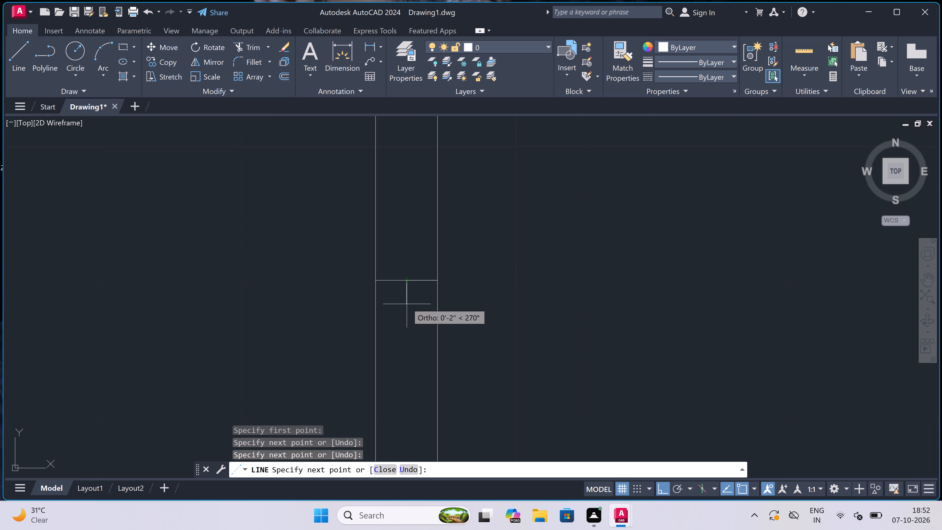
key(2)
text(")
key(space)
key(Escape)
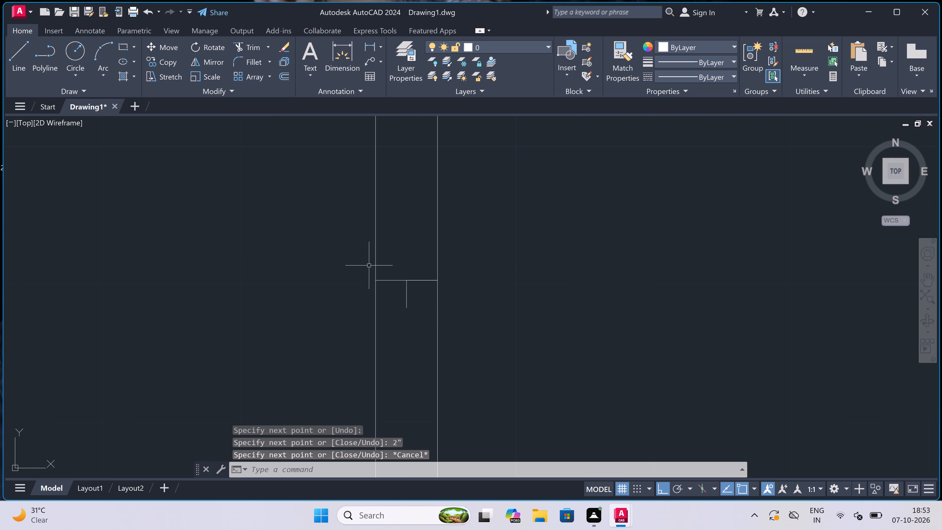
Draw the door swing as a Start, End, Direction arc from the leaf's free end to the end of the upper jamb's short line.
scroll(369, 262, down, 3)
scroll(363, 308, up, 1)
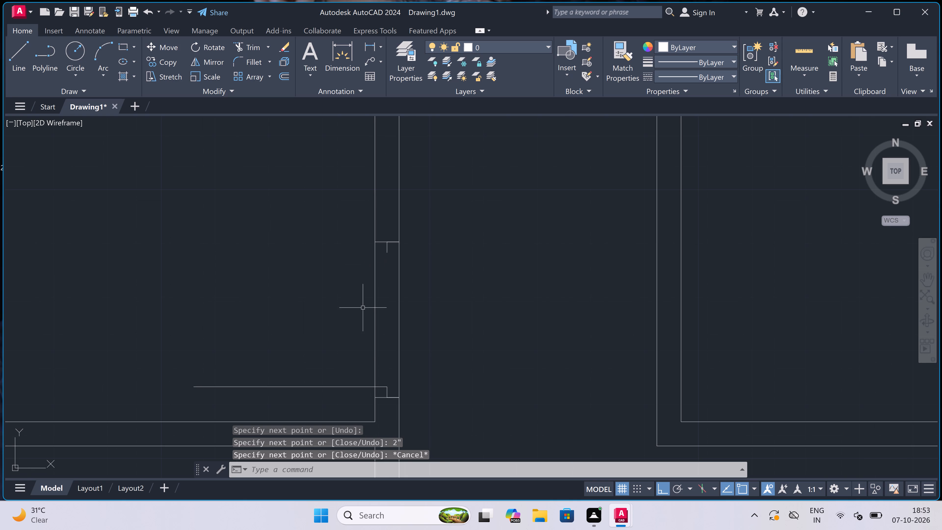
scroll(363, 308, down, 2)
scroll(353, 322, up, 3)
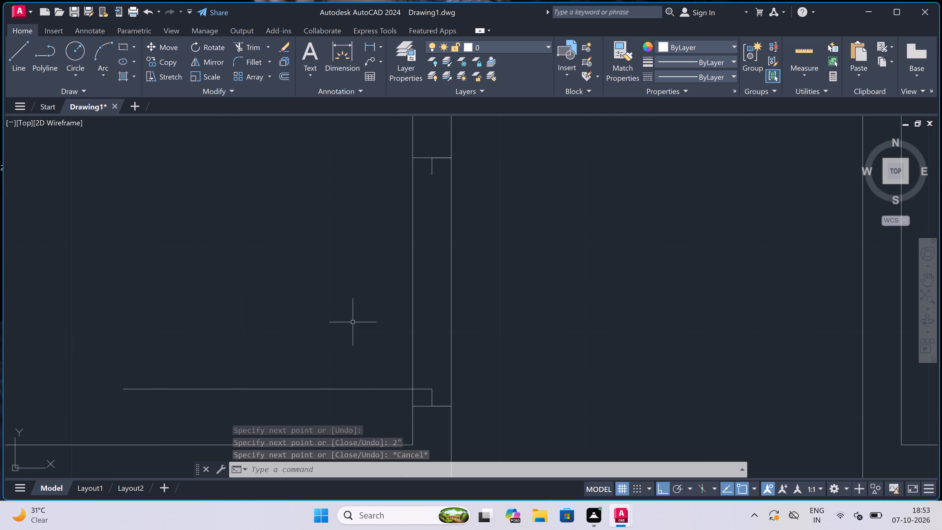
scroll(353, 321, down, 1)
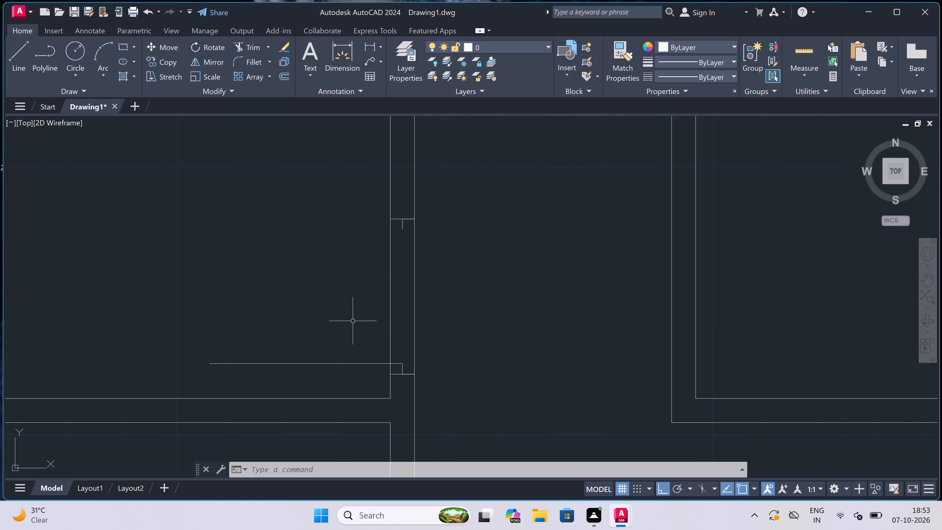
click(103, 64)
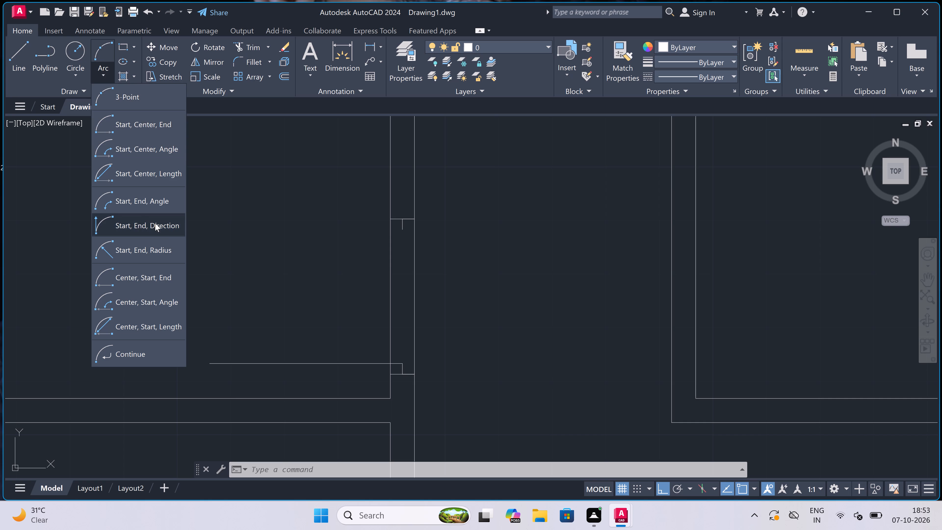
drag(159, 228, 166, 237)
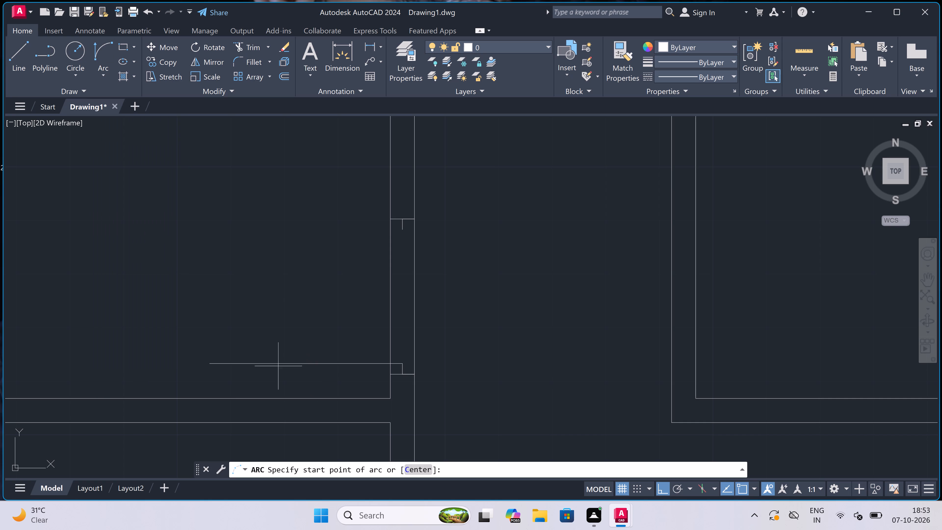
click(208, 361)
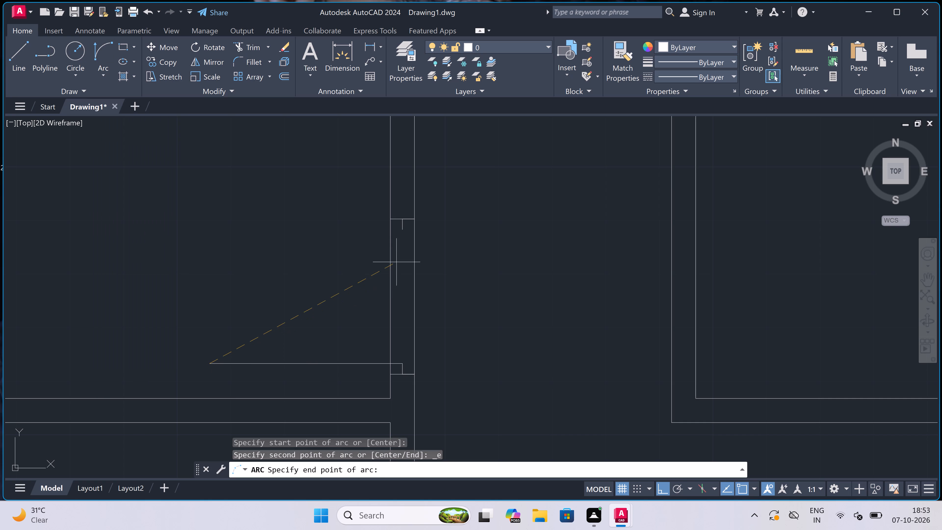
click(406, 233)
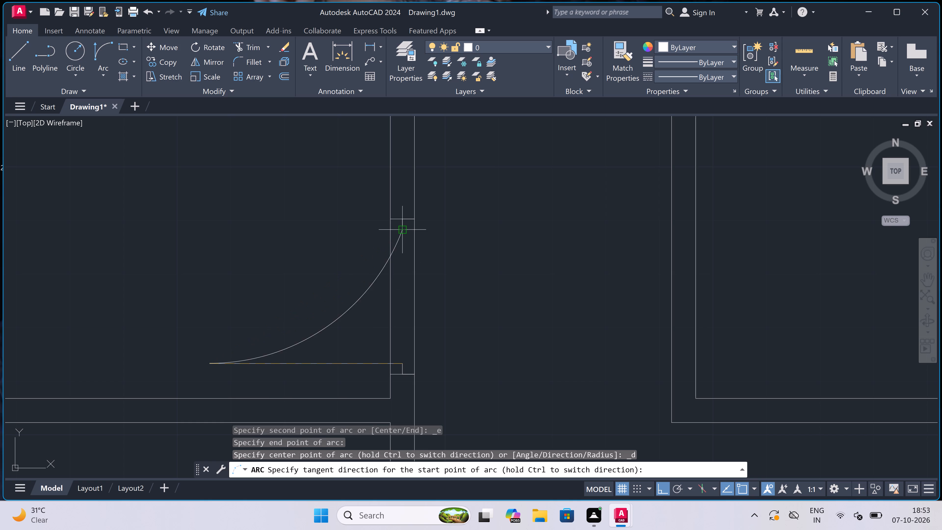
click(257, 194)
Trim both face lines of the first interior wall between the two jambs to open the doorway.
text(tr)
key(space)
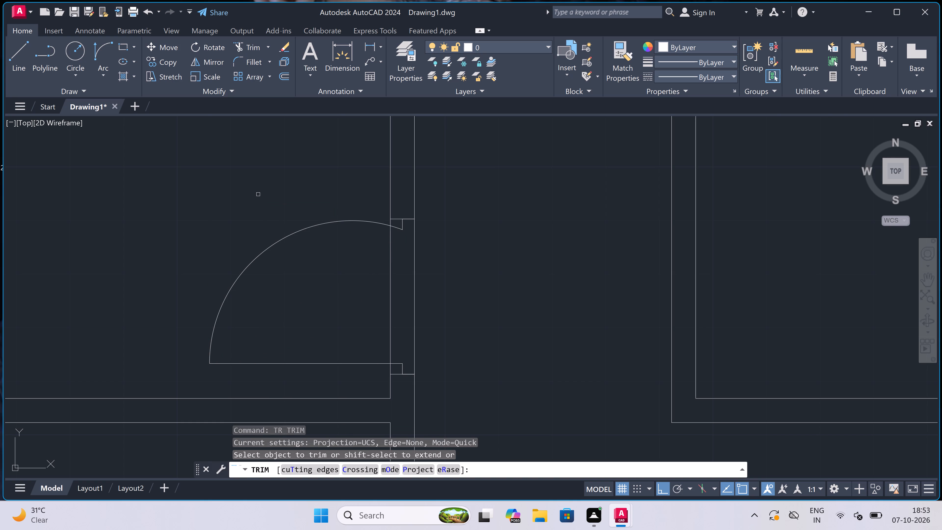
scroll(258, 194, down, 1)
click(298, 270)
double_click(369, 266)
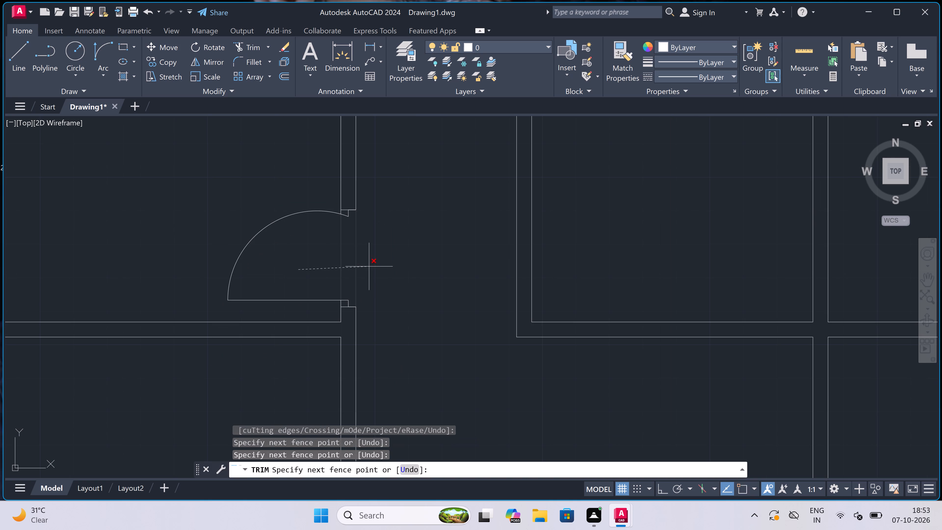
scroll(345, 249, down, 2)
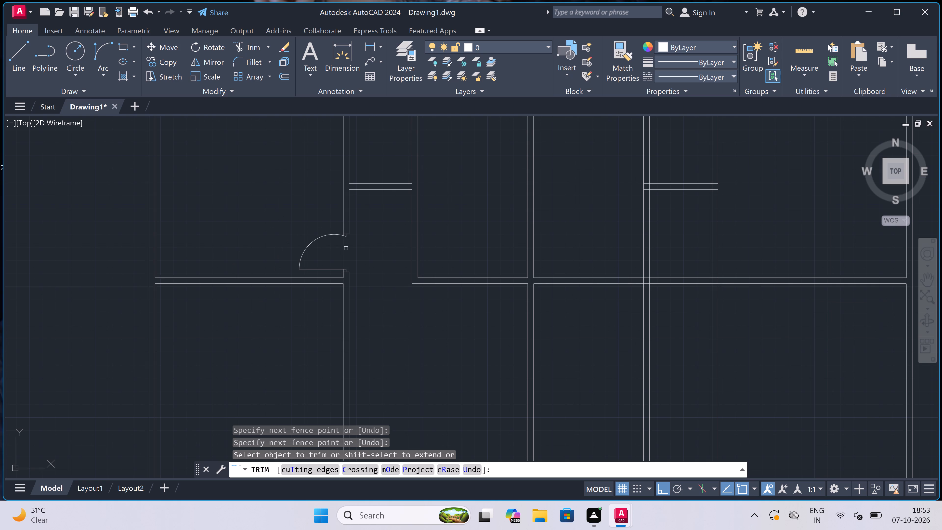
Draw a jamb line across the first interior wall just above the small room's lower wall, continuing from its midpoint 2" up and 2' right as the door leaf.
key(Escape)
text(l)
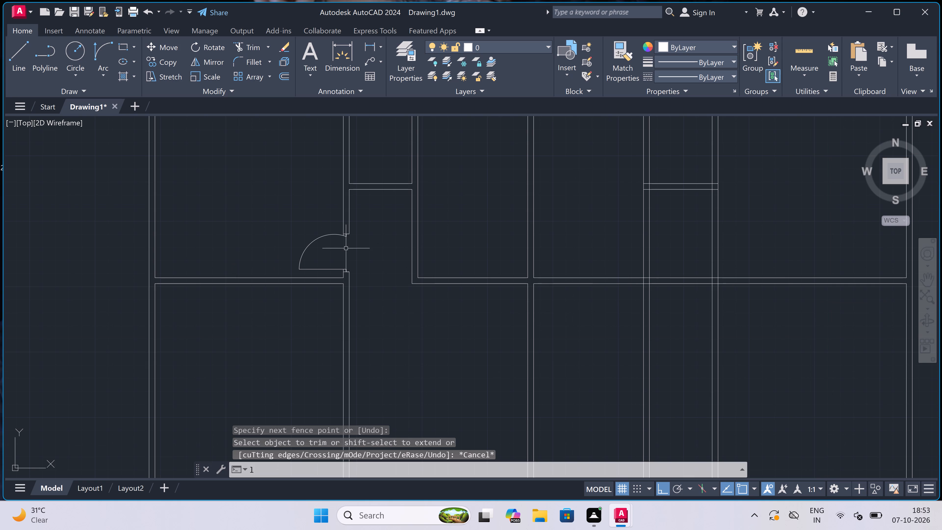
key(space)
scroll(346, 248, down, 3)
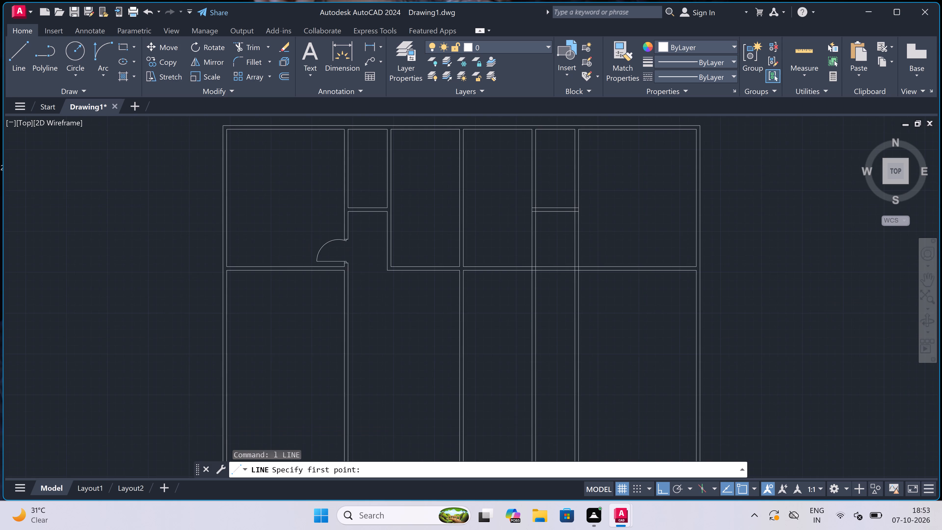
scroll(339, 225, up, 3)
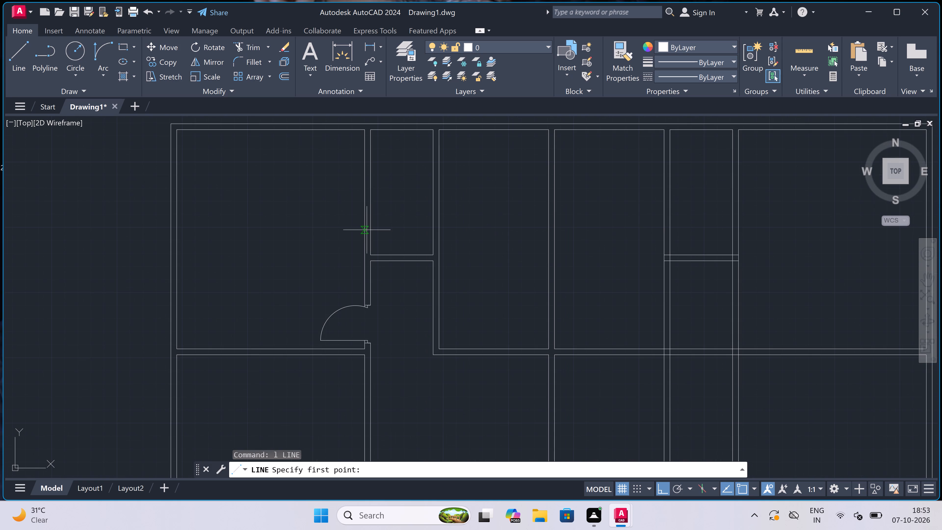
scroll(366, 225, up, 3)
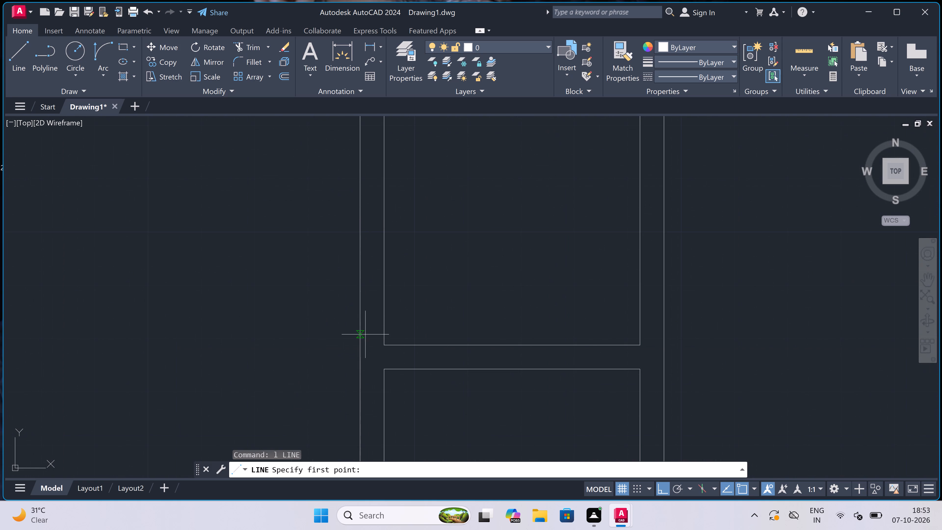
click(384, 317)
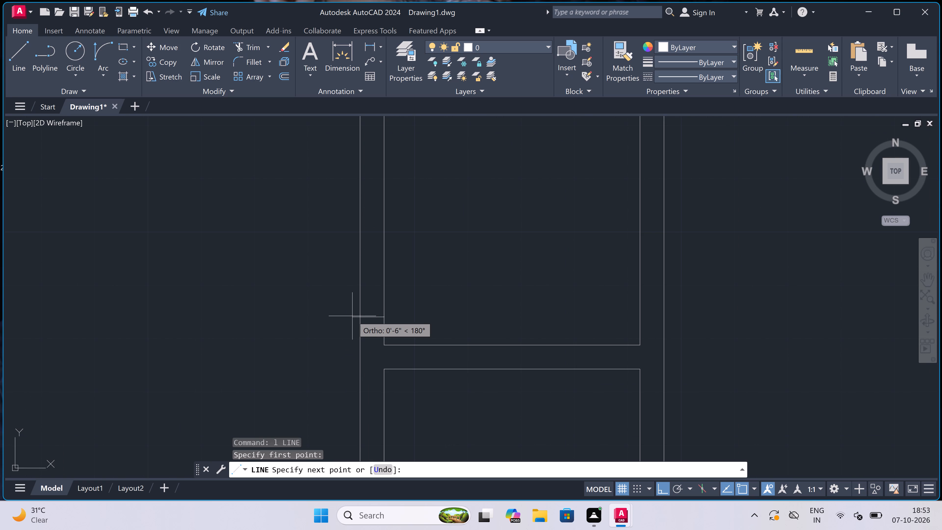
drag(358, 320, 360, 324)
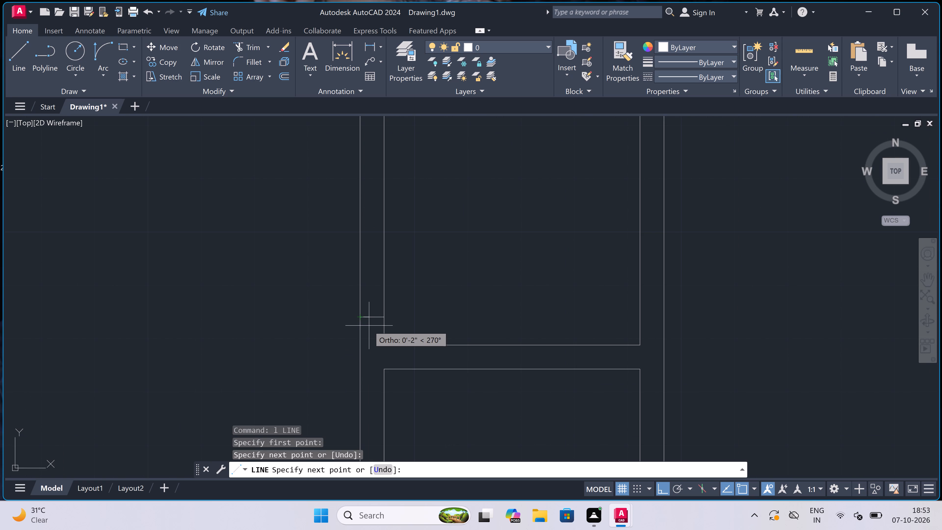
scroll(369, 326, up, 1)
click(376, 315)
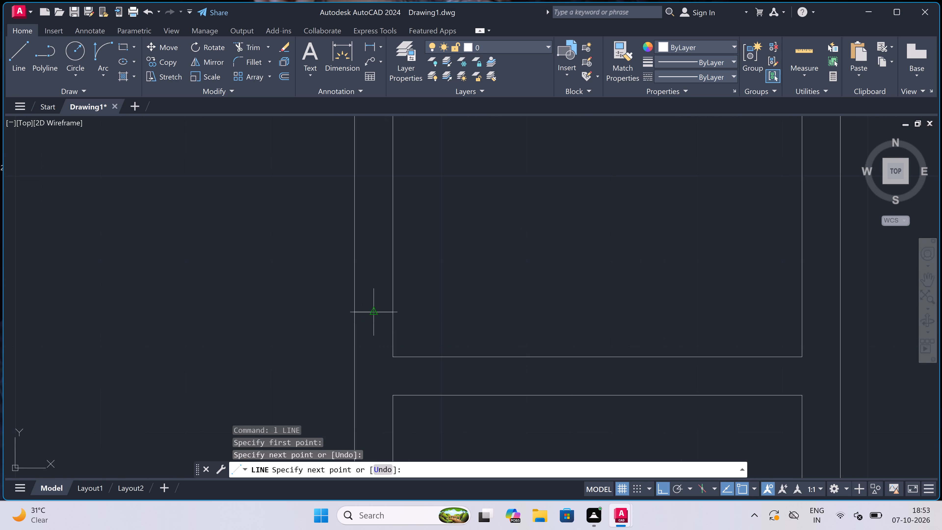
key(2)
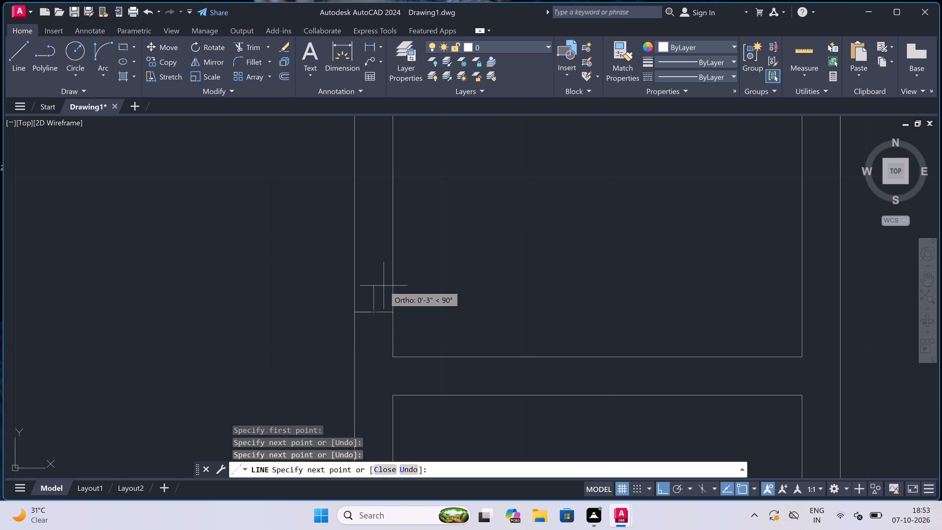
text(")
key(space)
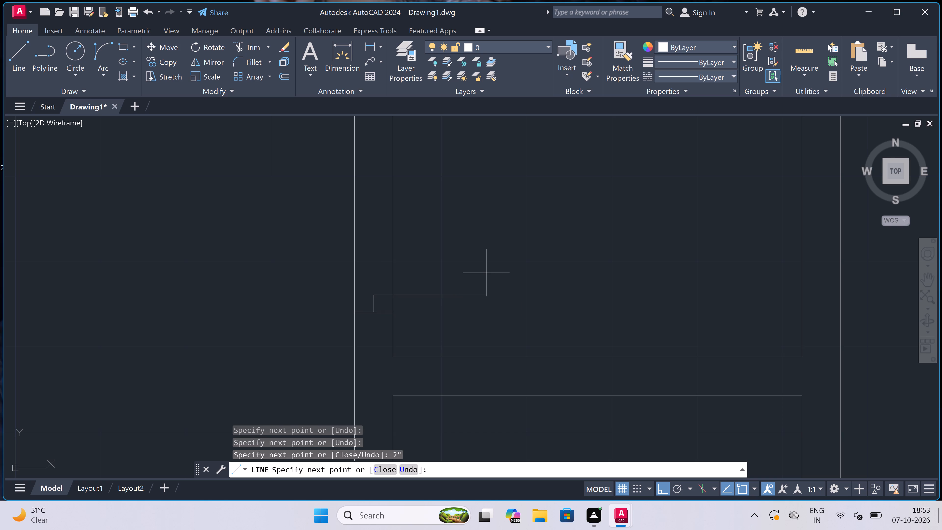
key(2)
key(apostrophe)
key(space)
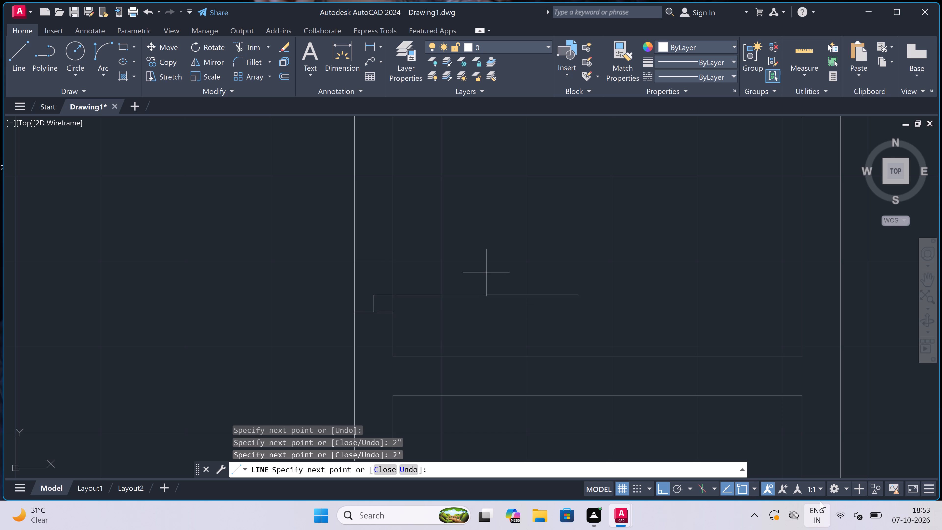
key(Escape)
Draw the small room door's opposite jamb across the same wall farther up, with a 2" line running down from its midpoint.
key(space)
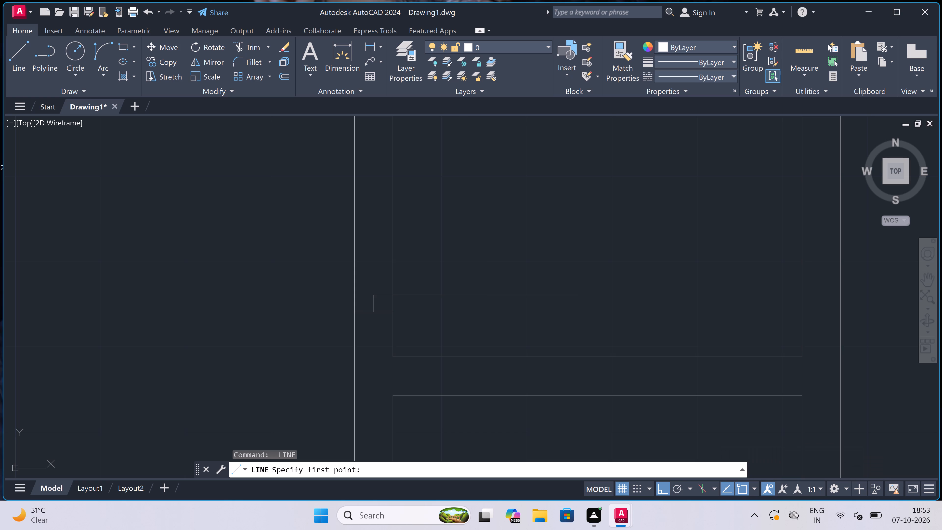
scroll(257, 265, down, 3)
scroll(276, 217, up, 2)
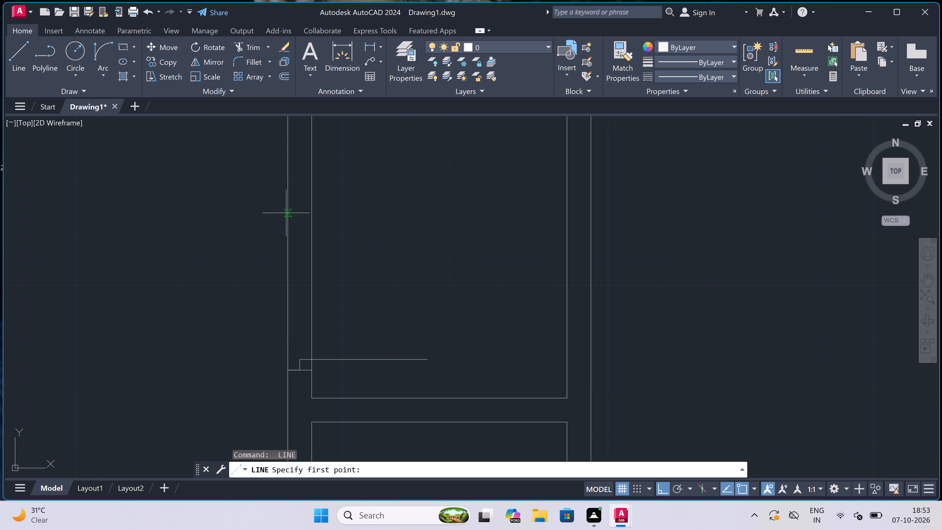
click(287, 239)
click(310, 237)
drag(299, 243, 301, 247)
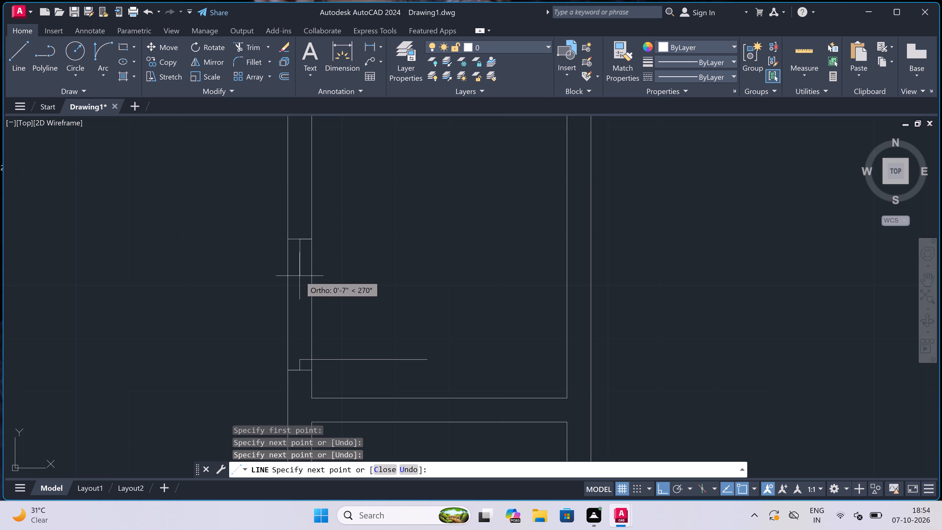
key(2)
text(")
key(space)
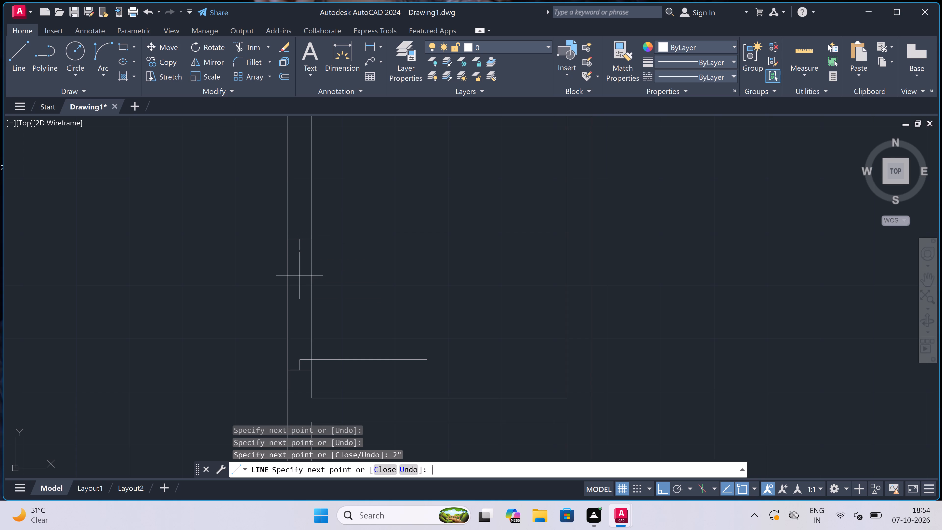
key(Escape)
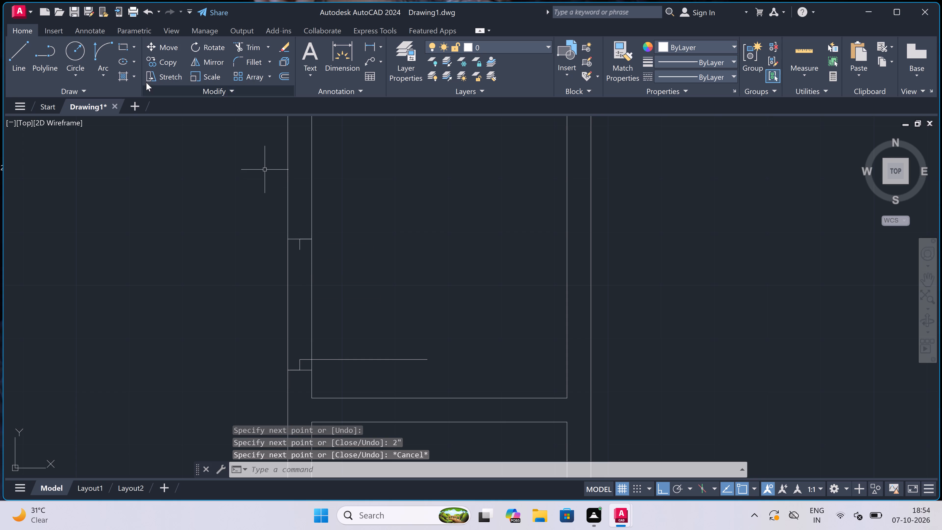
Draw the small room's door swing as a Start, End, Direction arc from the leaf's free end to the end of the upper jamb's short line.
click(98, 45)
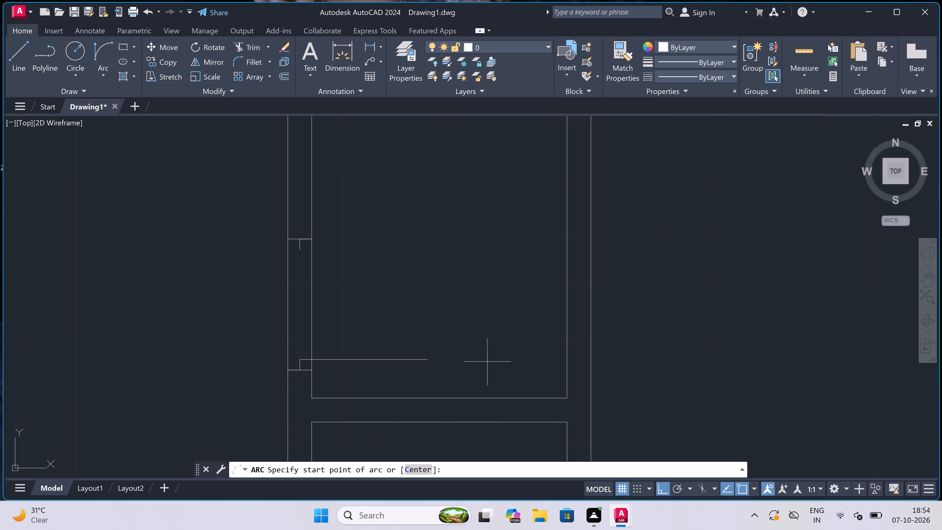
click(432, 357)
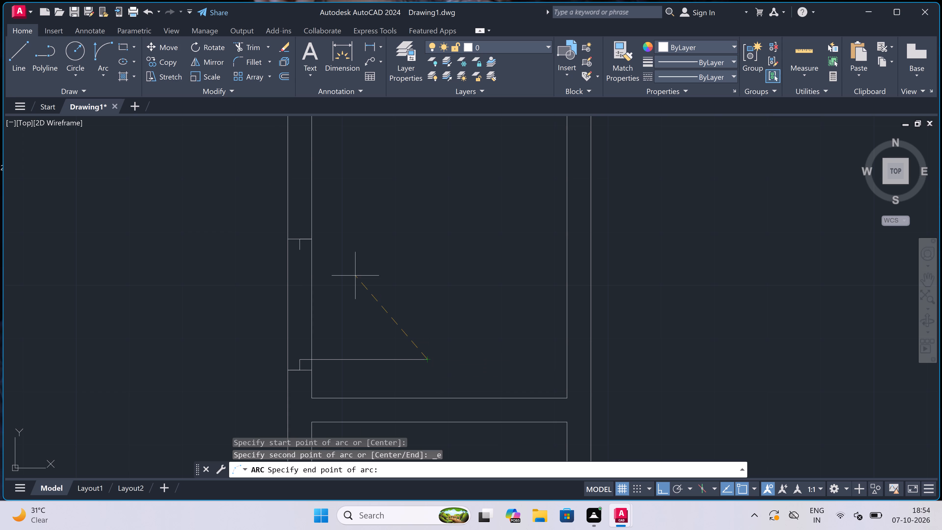
click(301, 247)
click(338, 214)
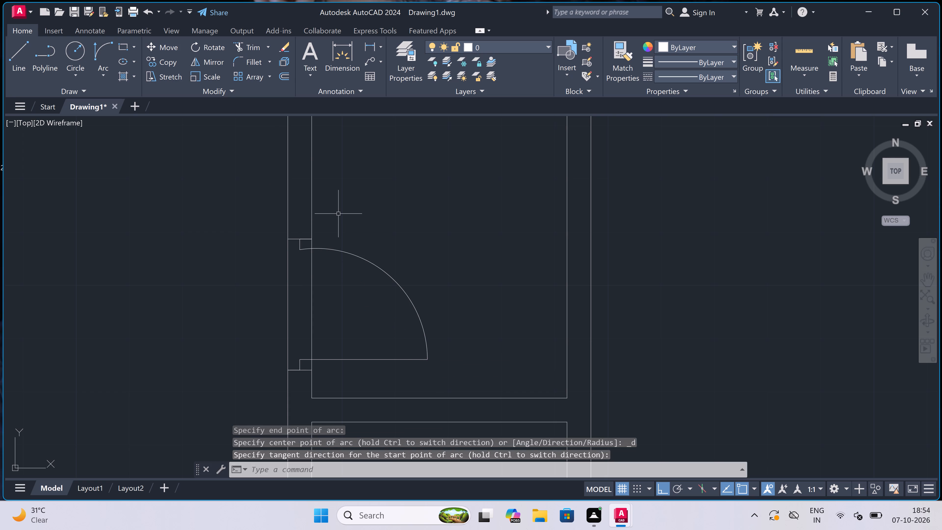
Trim both face lines of the first interior wall between the small room door's two jambs to open the doorway.
text(tr)
key(space)
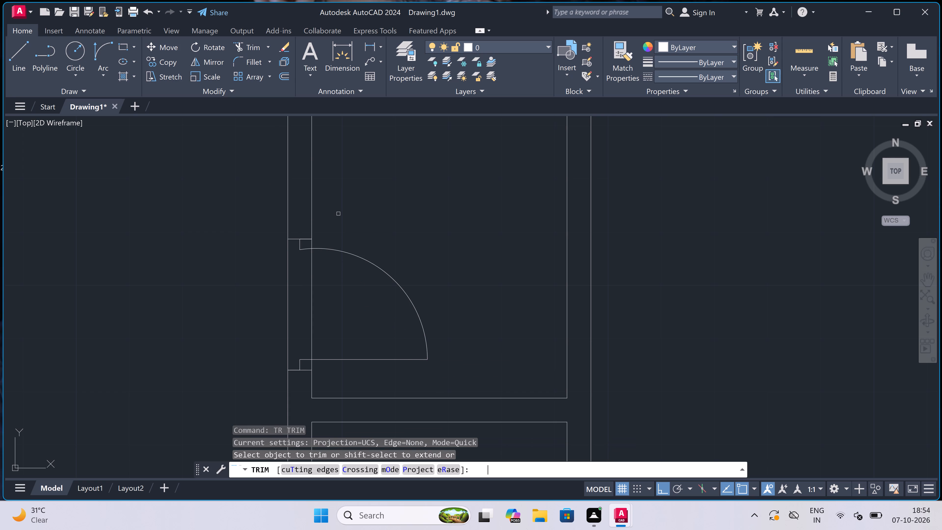
scroll(338, 214, down, 1)
click(327, 261)
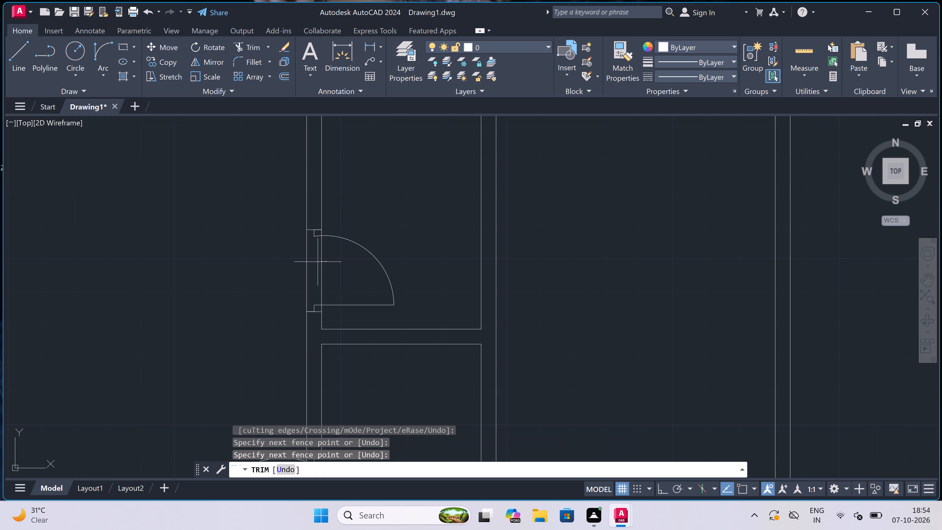
click(293, 265)
scroll(315, 261, down, 2)
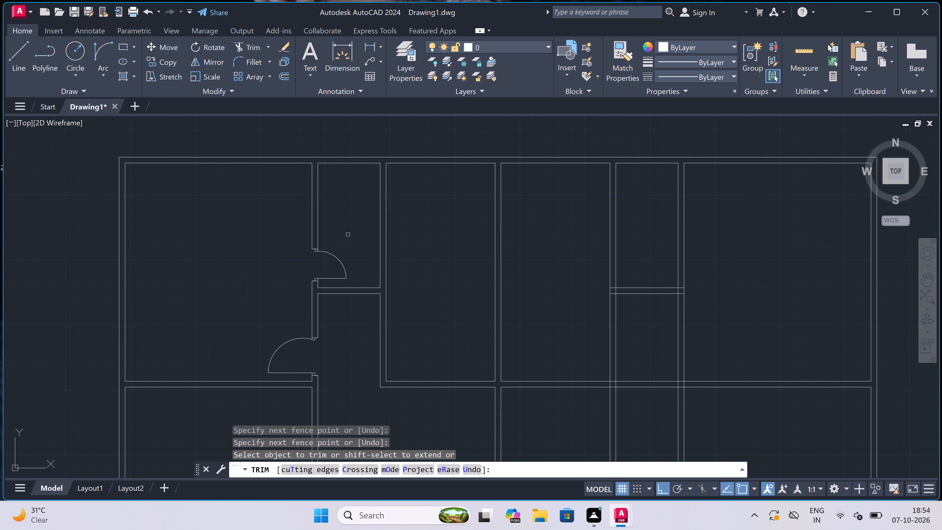
key(Escape)
Draw a jamb line across the horizontal wall just left of the third interior wall, continuing from its midpoint 2" left and 3' up as the door leaf.
text(l)
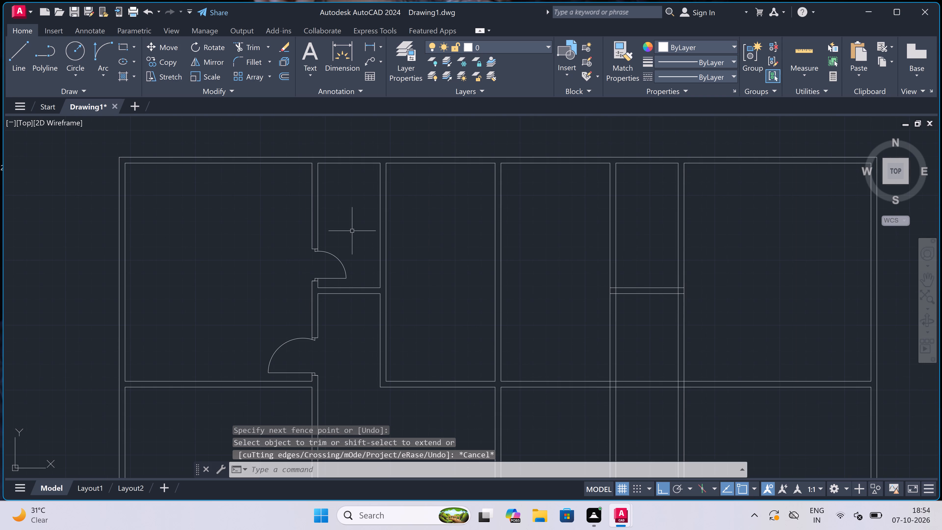
key(space)
scroll(352, 231, down, 2)
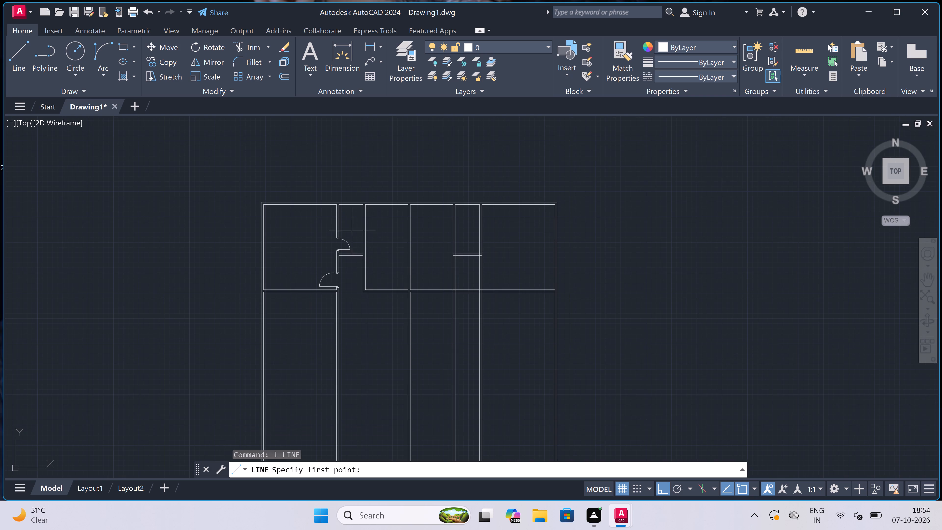
scroll(430, 271, up, 3)
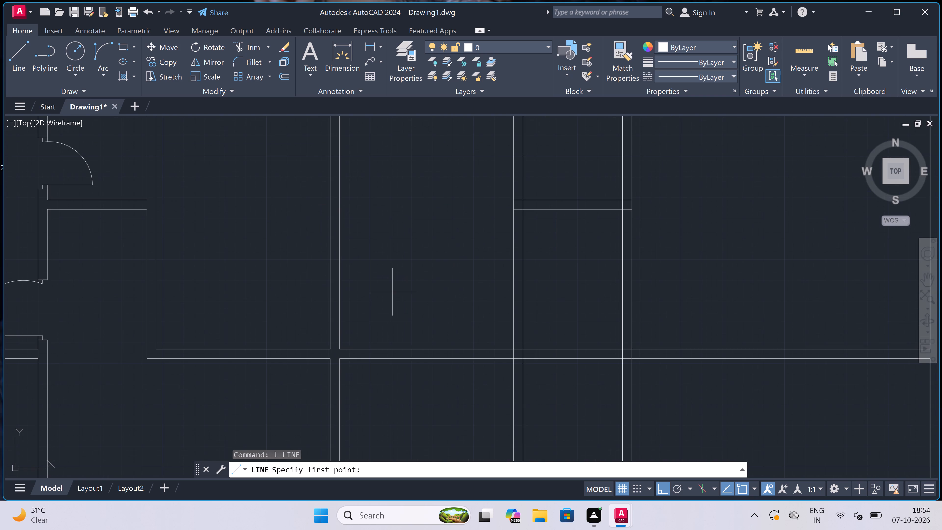
scroll(343, 323, down, 1)
scroll(319, 334, up, 3)
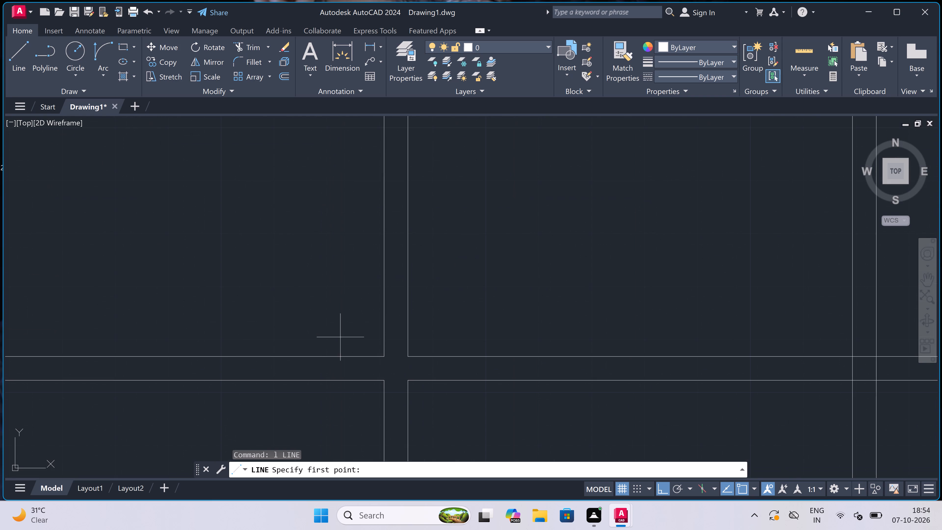
click(364, 359)
click(362, 381)
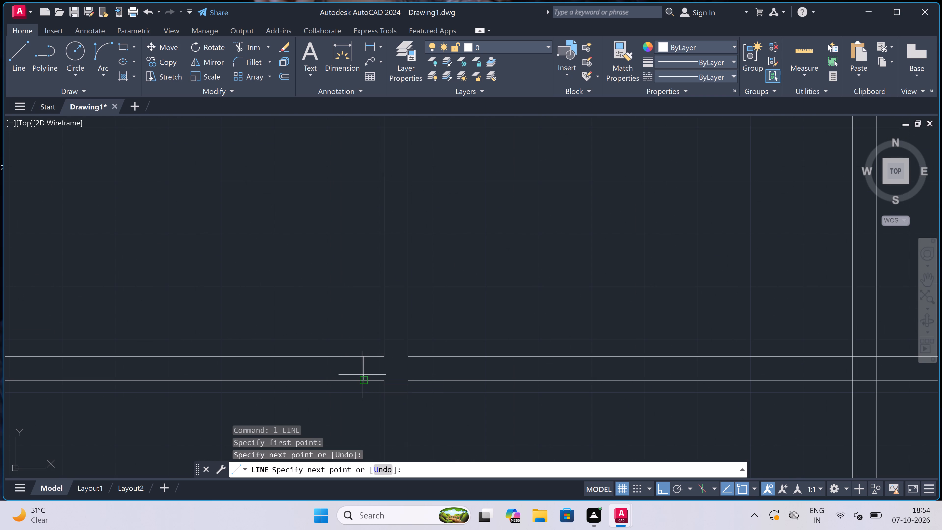
click(363, 369)
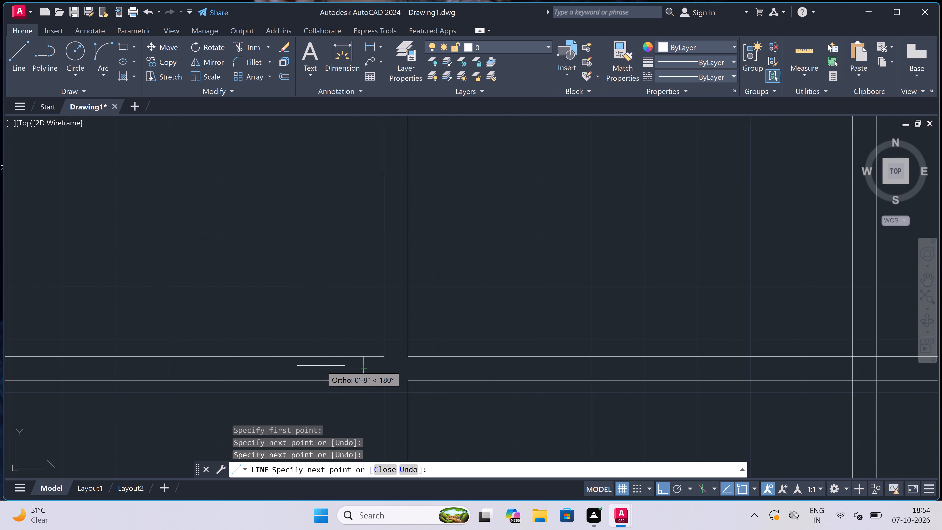
key(2)
text(")
key(space)
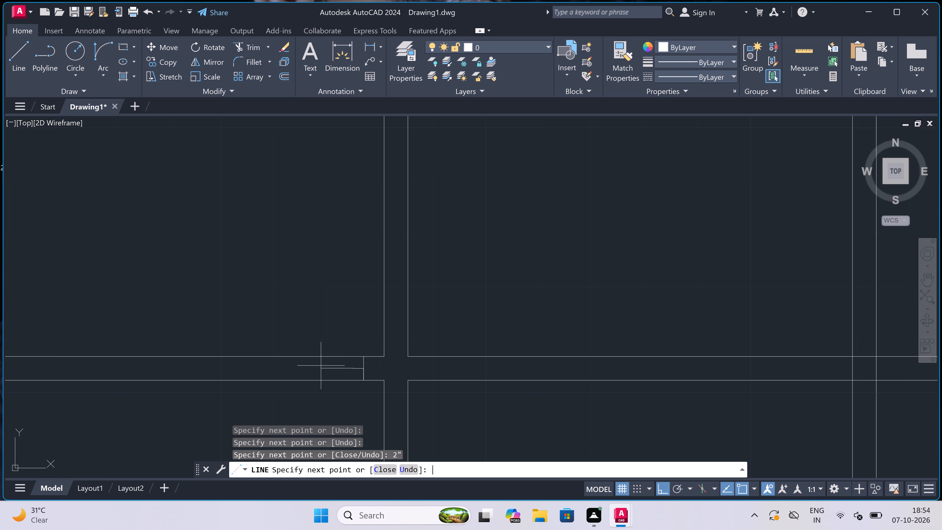
text(3')
key(space)
key(Escape)
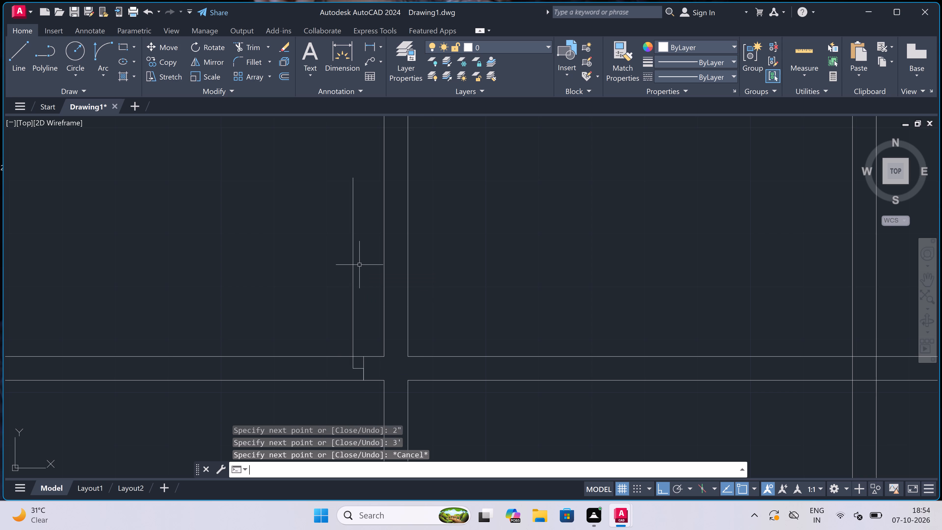
Draw a jamb line across the horizontal wall just right of the third interior wall, continuing from its midpoint 2" right and 3' up as the door leaf.
key(space)
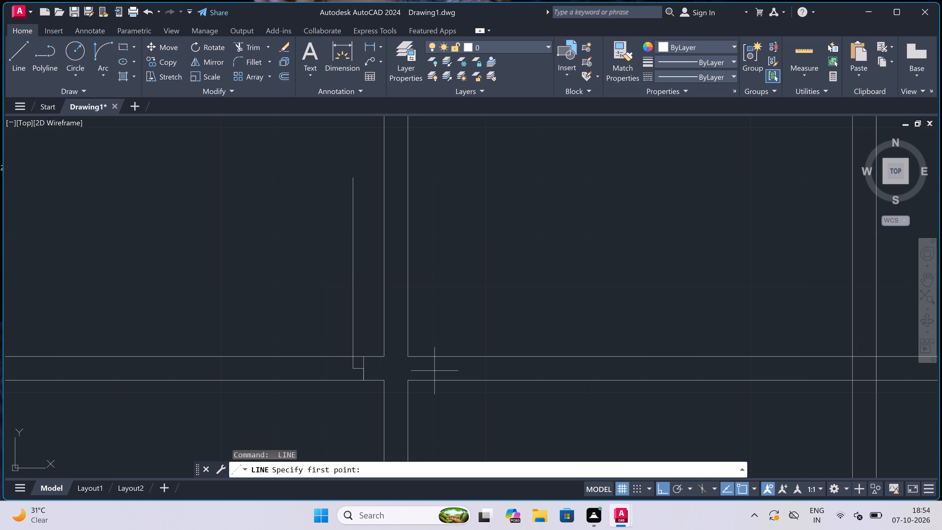
click(430, 379)
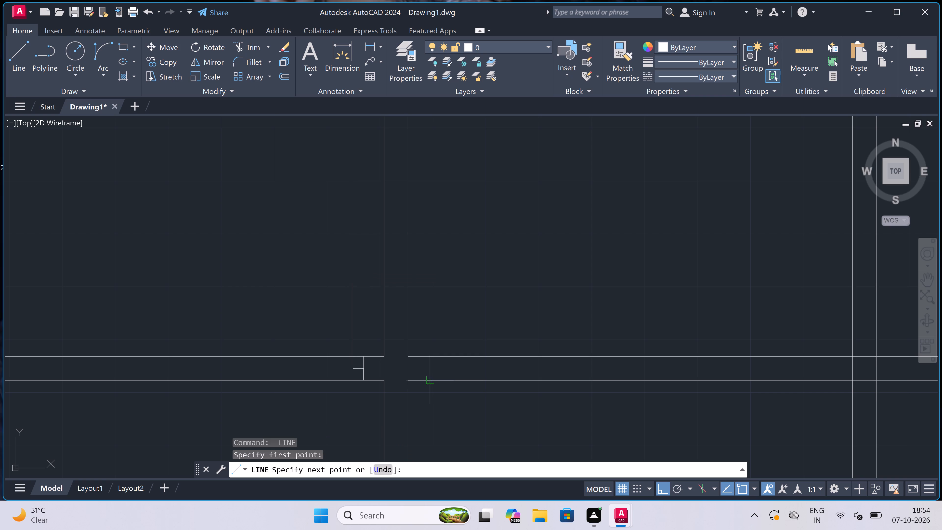
click(429, 358)
click(427, 371)
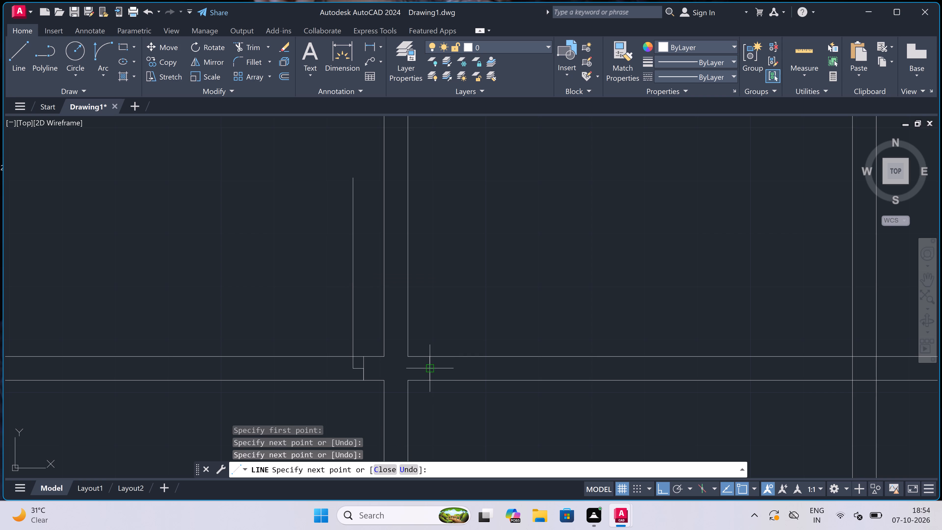
key(2)
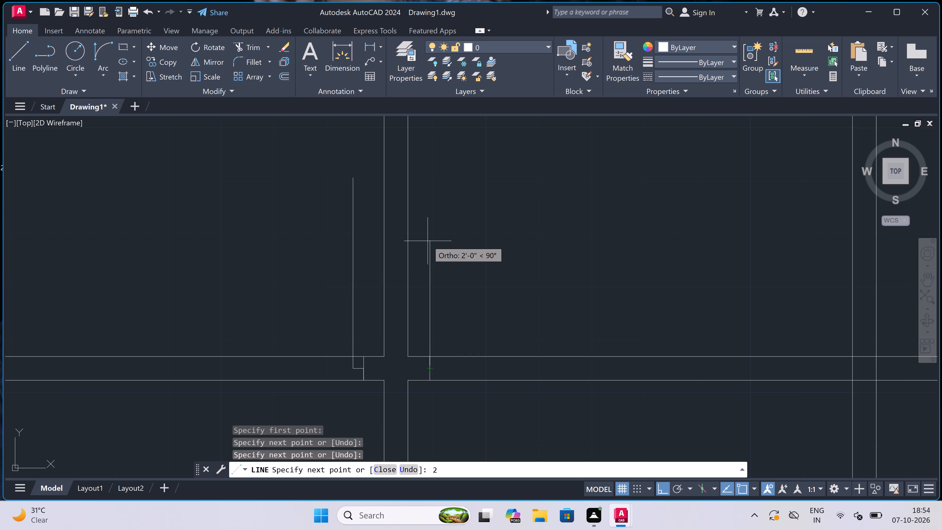
text(")
key(space)
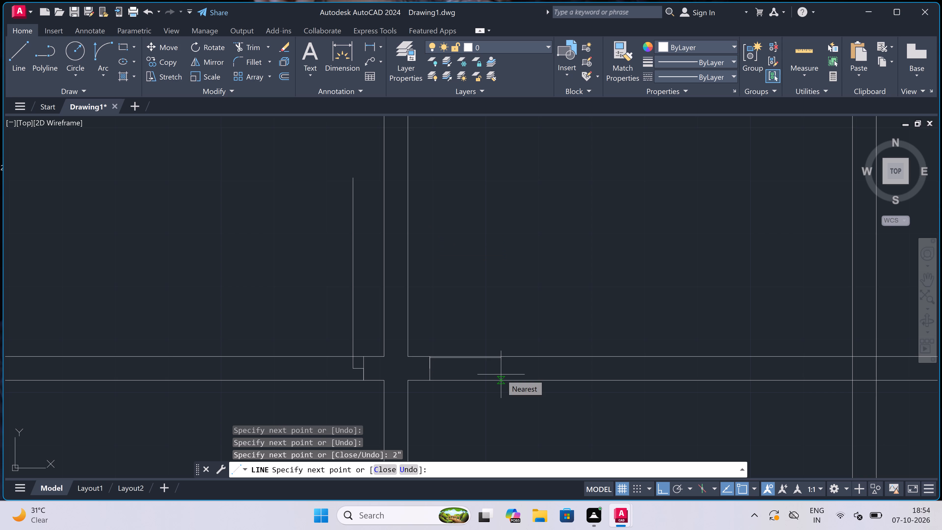
key(ctrl+z)
key(2)
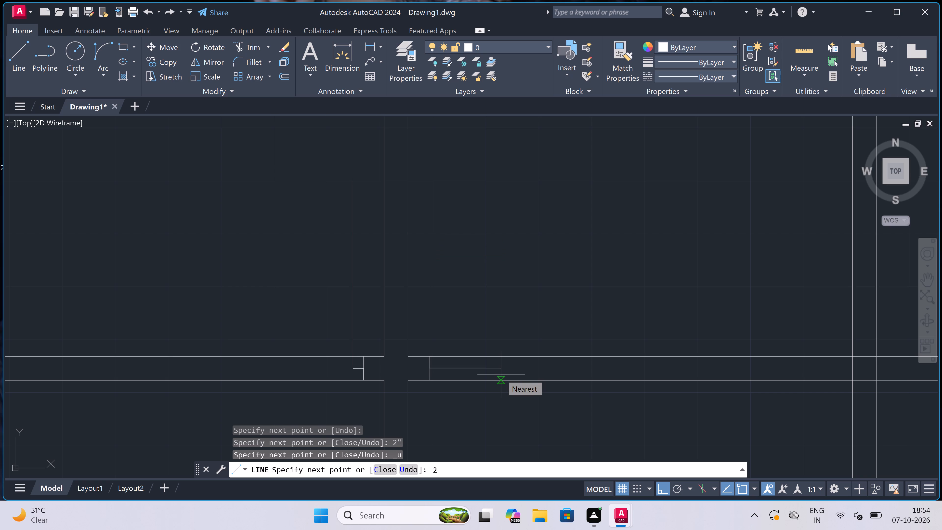
text(")
key(space)
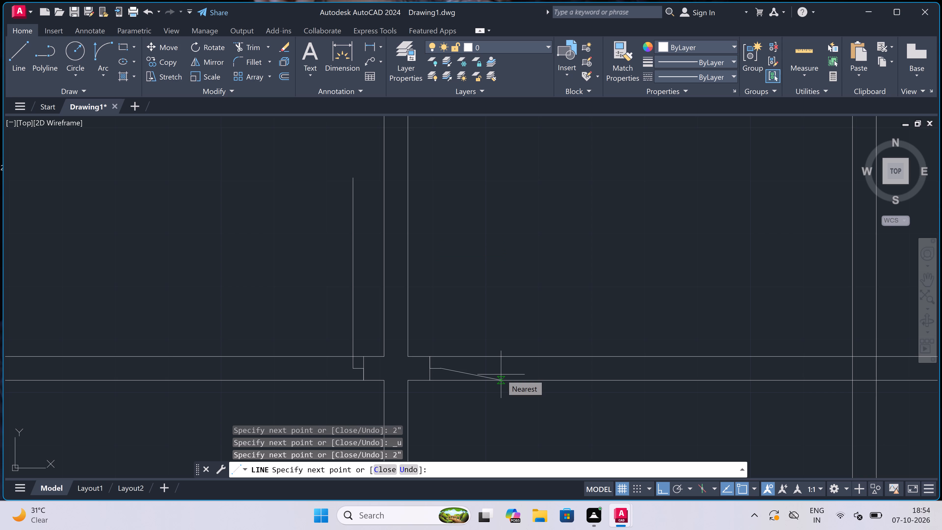
text(3')
key(space)
key(Escape)
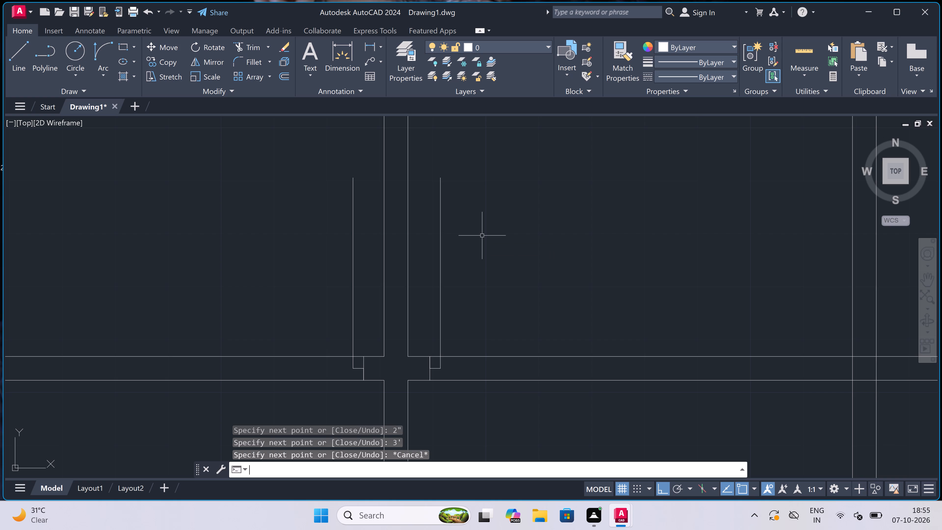
Draw this door's opposite jamb across the same wall farther right, with a 2" line running left from its midpoint.
key(space)
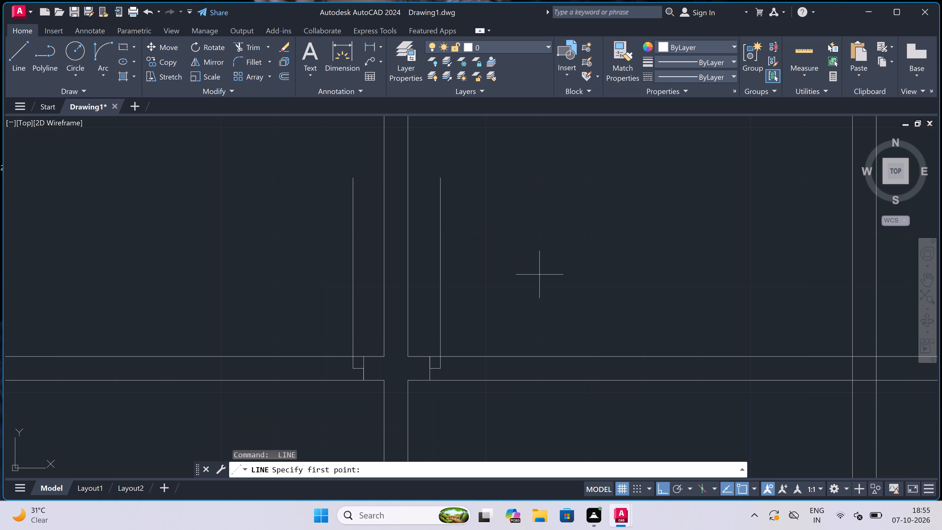
click(595, 353)
click(594, 382)
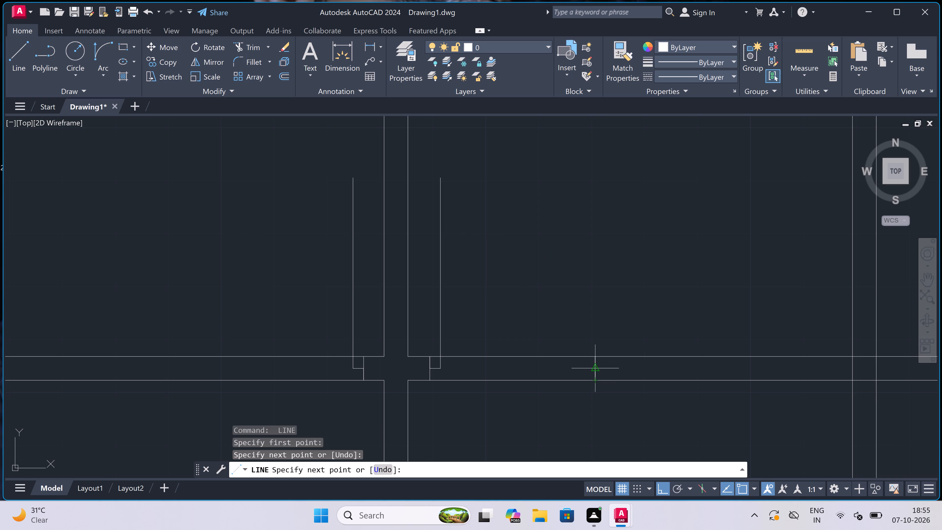
click(594, 368)
key(2)
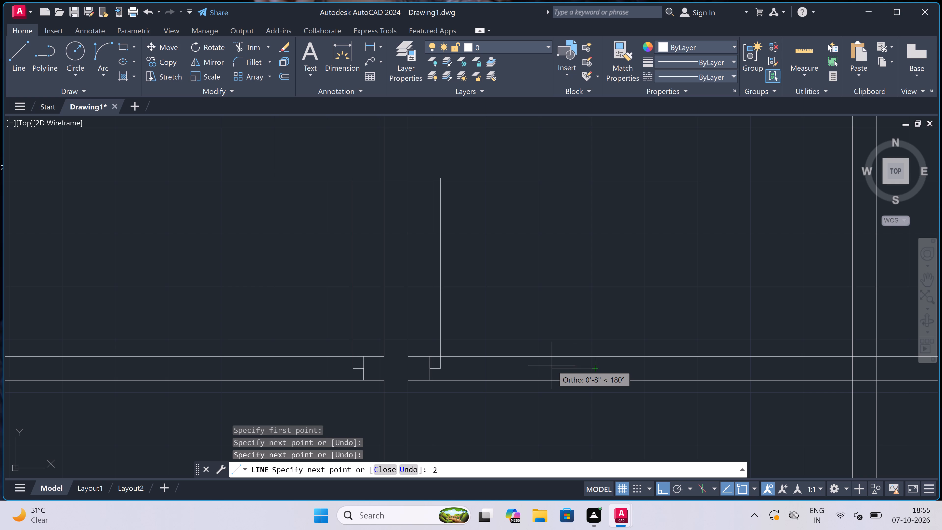
text(")
key(space)
key(Escape)
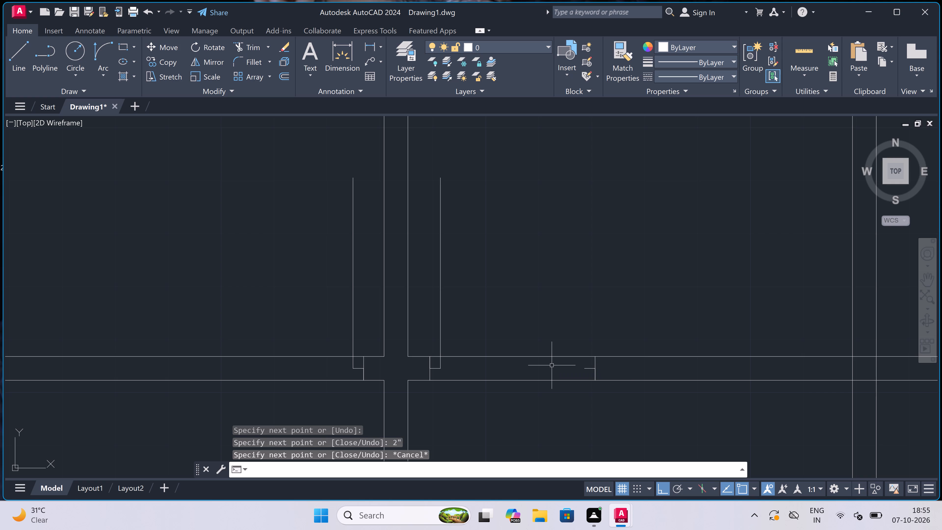
Draw the right-hand door's swing as a Start, End, Direction arc from the leaf's free end to the end of the opposite jamb's short line.
click(105, 52)
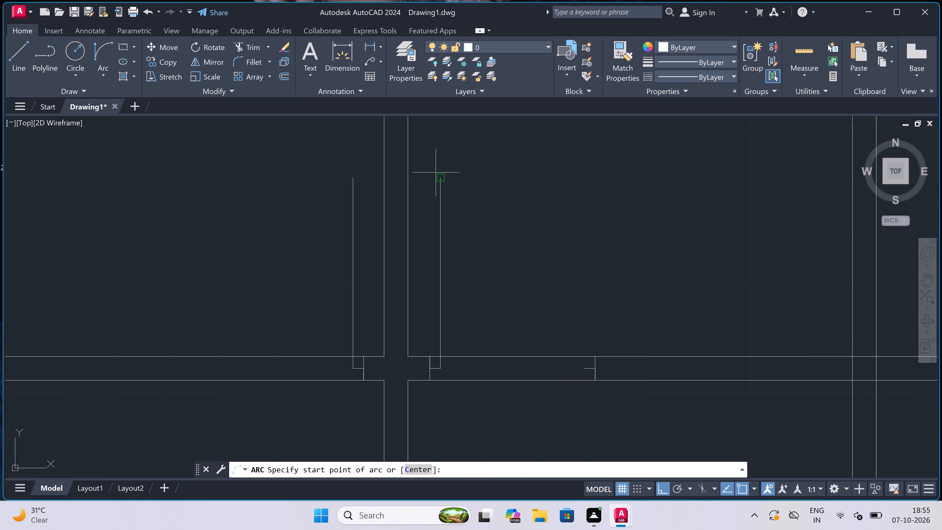
click(436, 174)
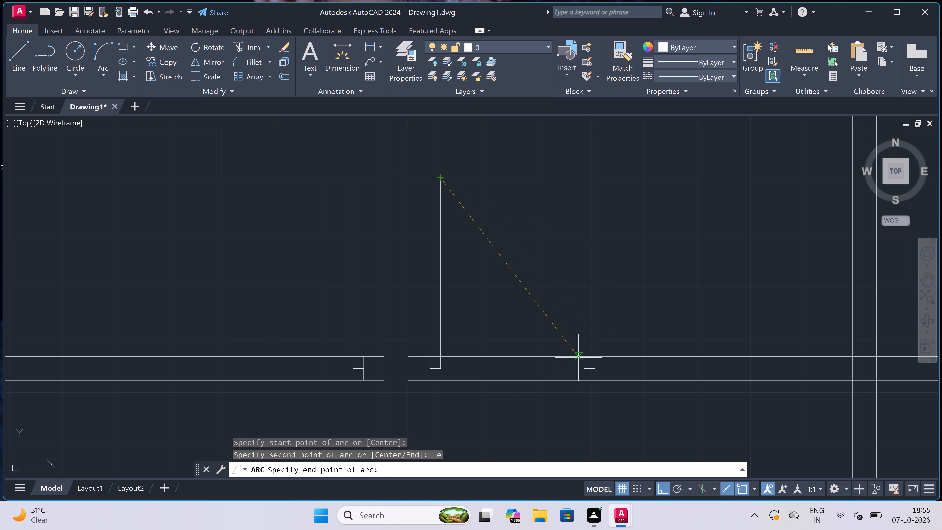
click(586, 369)
click(633, 272)
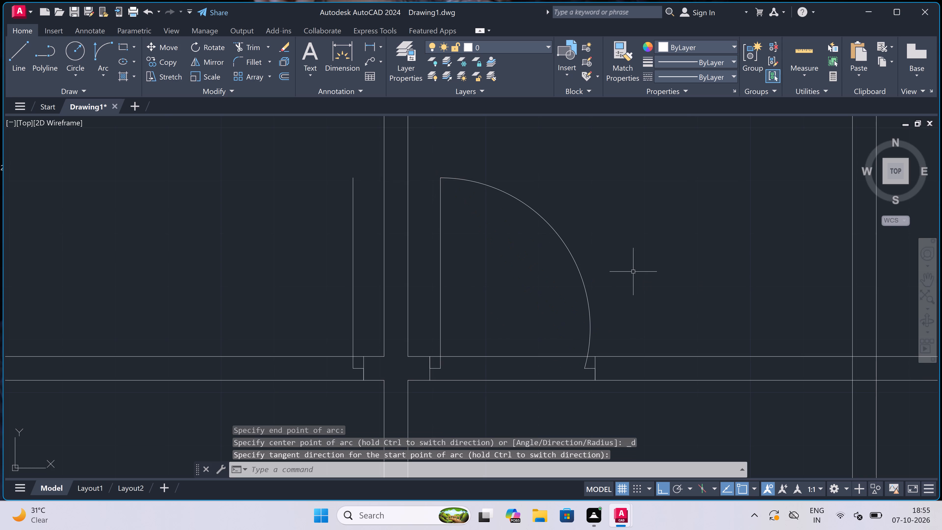
Draw the left-hand door's opposite jamb across the horizontal wall farther left, with a 2" line running right from its midpoint.
scroll(410, 240, down, 2)
scroll(361, 247, up, 1)
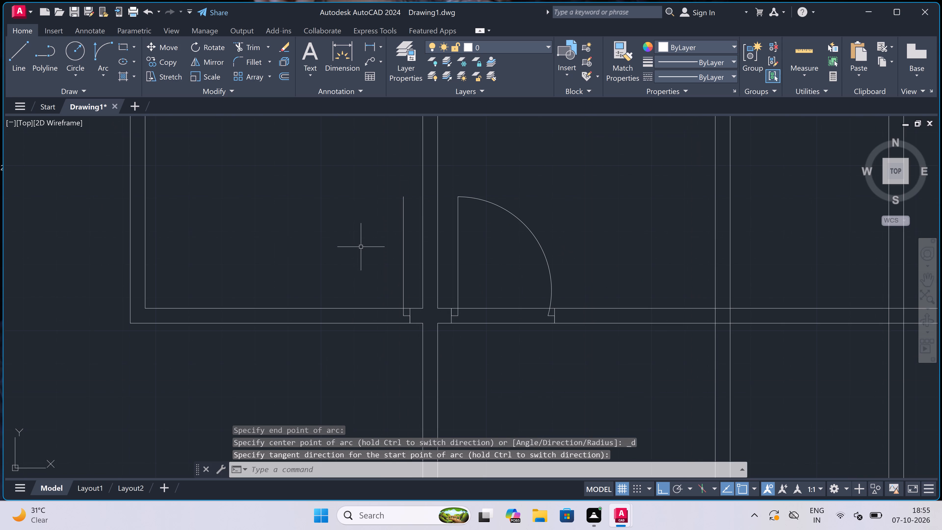
text(l)
key(space)
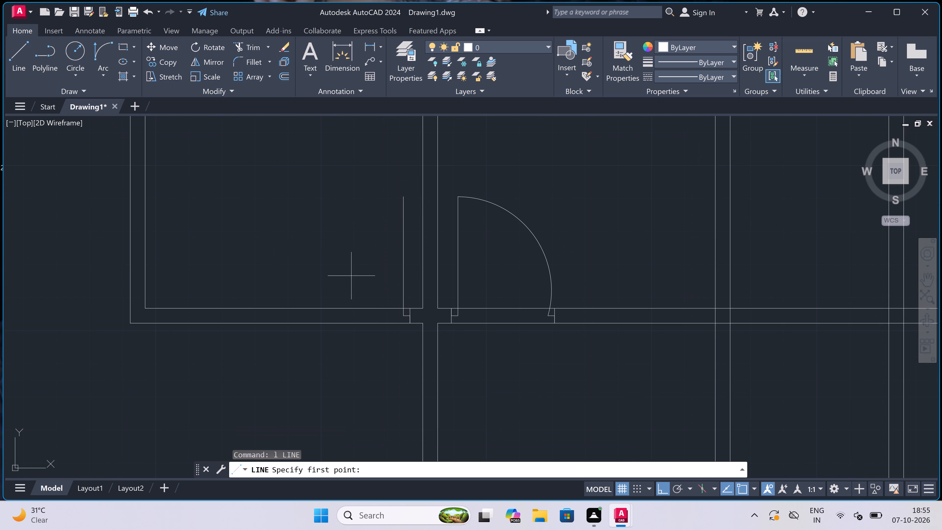
click(305, 307)
click(302, 325)
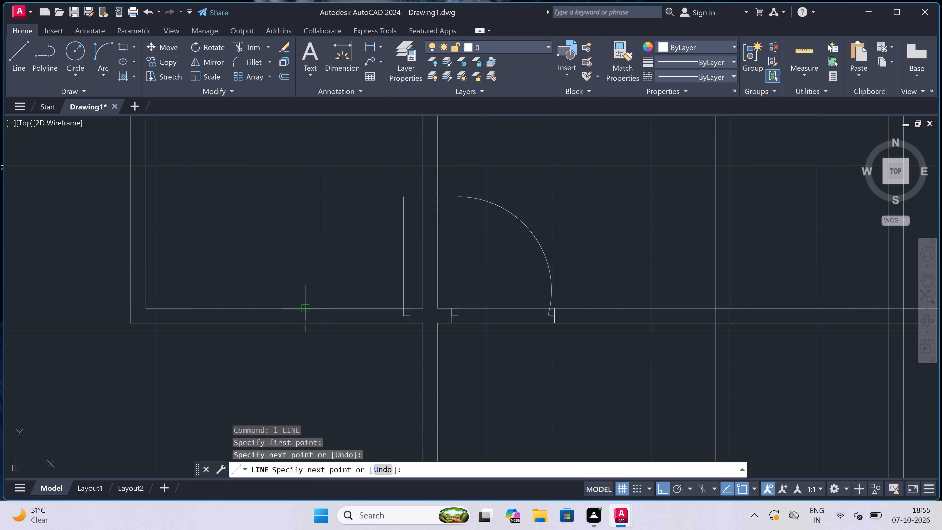
scroll(304, 312, up, 2)
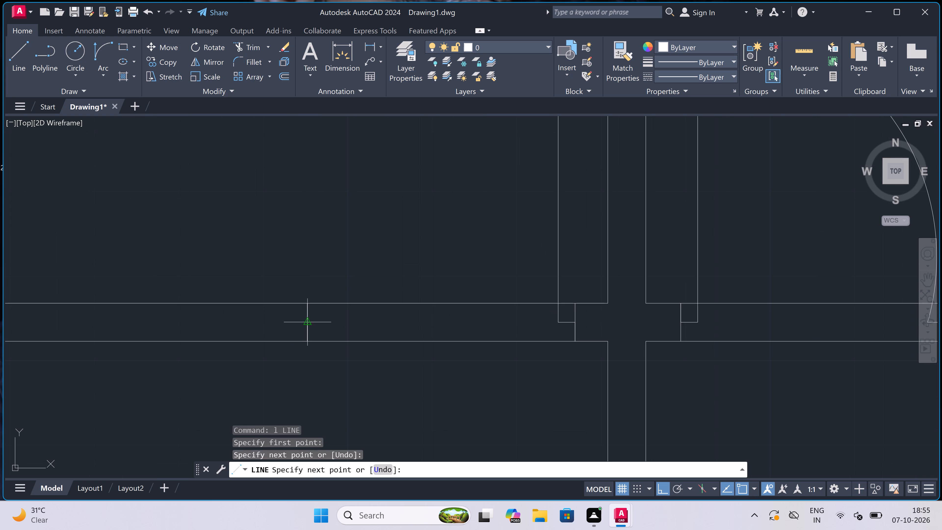
click(306, 321)
key(2)
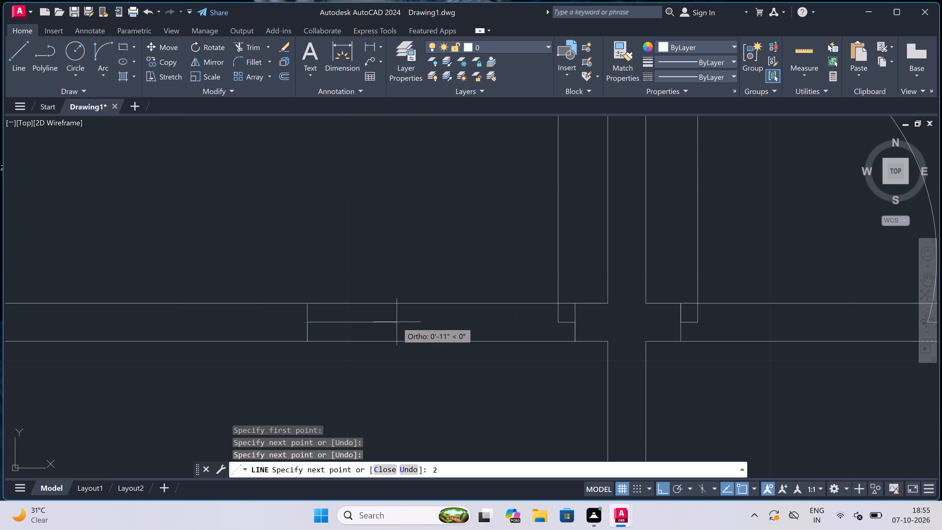
text(")
key(space)
key(Escape)
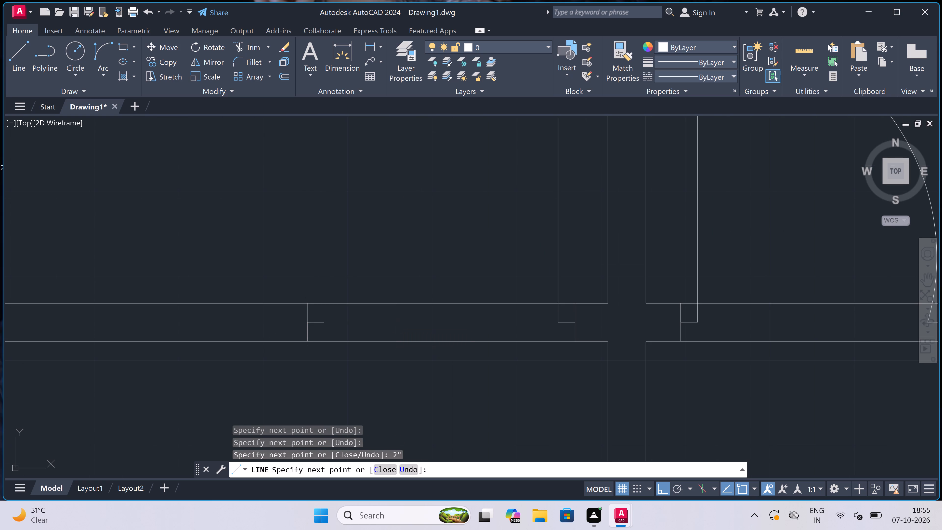
Draw the left-hand door's swing as a Start, End, Direction arc from the leaf's free end to the end of the opposite jamb's short line.
scroll(397, 322, down, 2)
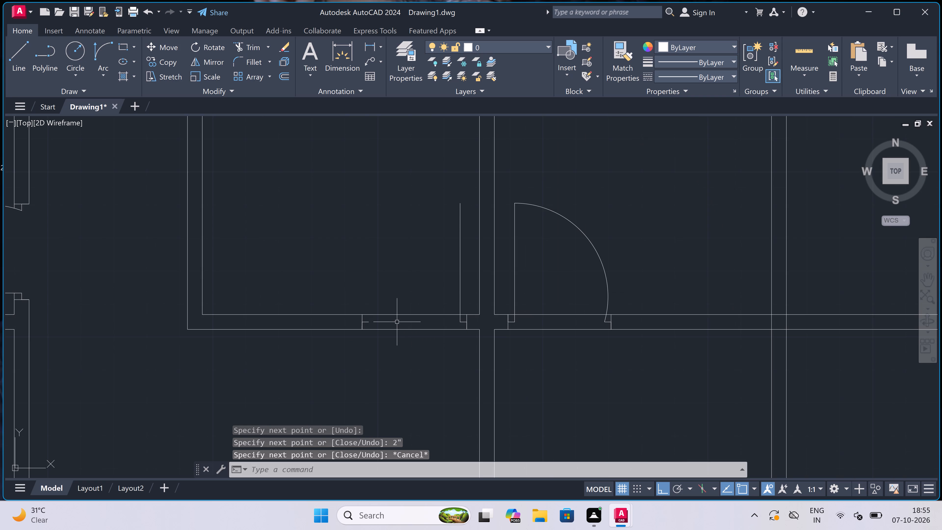
scroll(432, 234, up, 1)
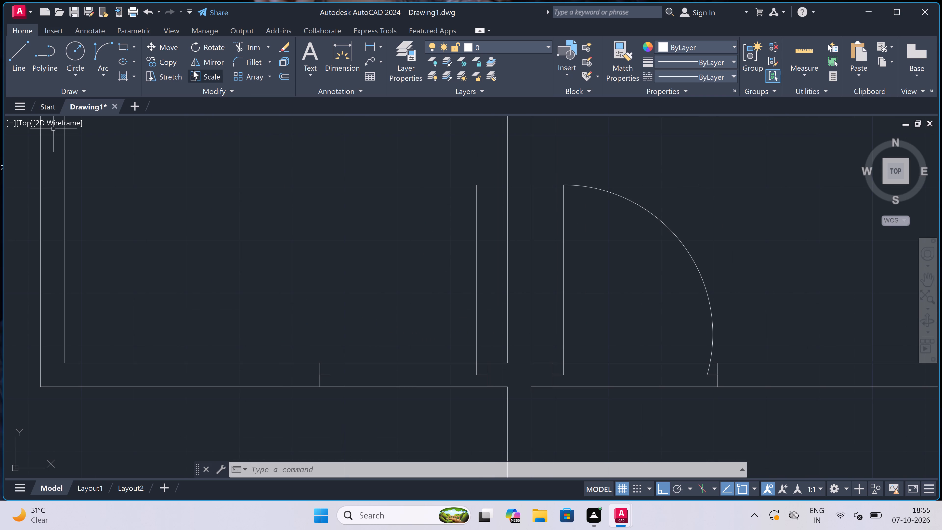
click(100, 45)
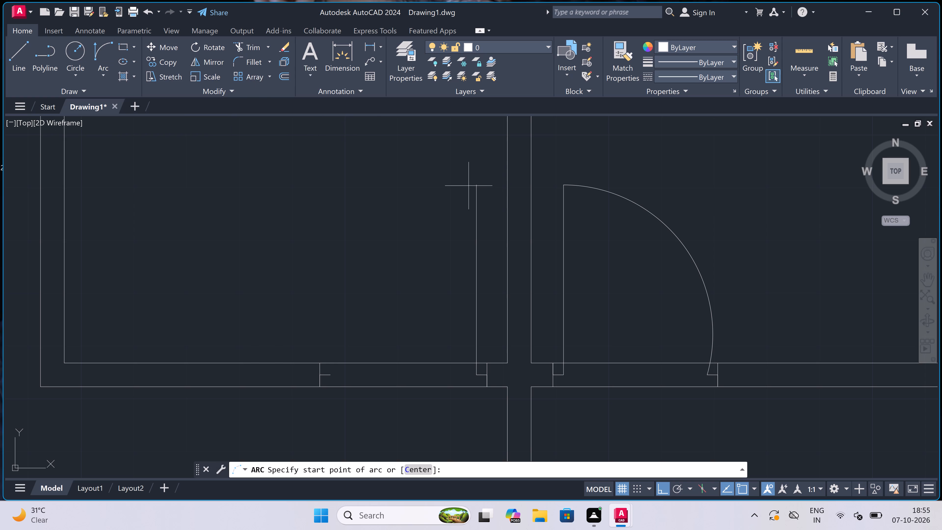
click(478, 182)
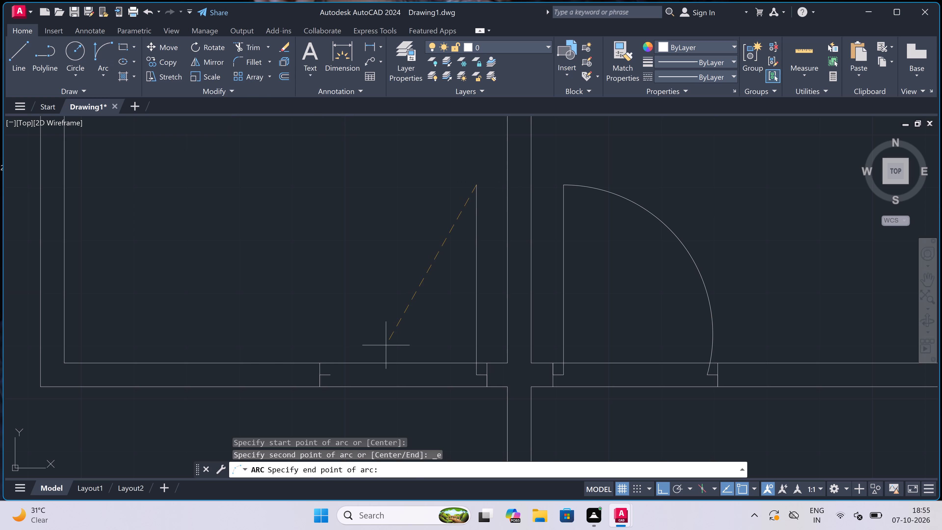
double_click(330, 373)
double_click(276, 238)
Trim both face lines of the horizontal wall between the jambs of the two doors beside the third interior wall to open both doorways.
scroll(276, 238, down, 2)
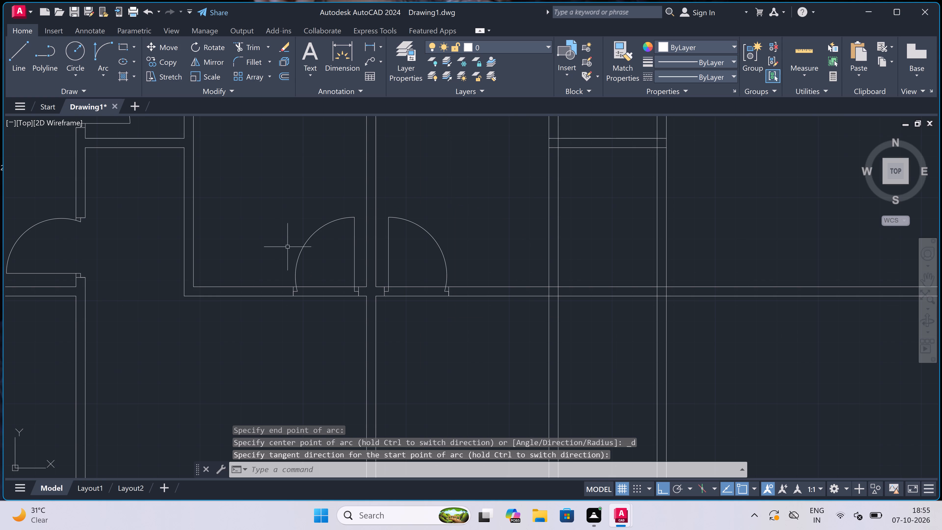
scroll(322, 275, up, 1)
text(tr)
key(space)
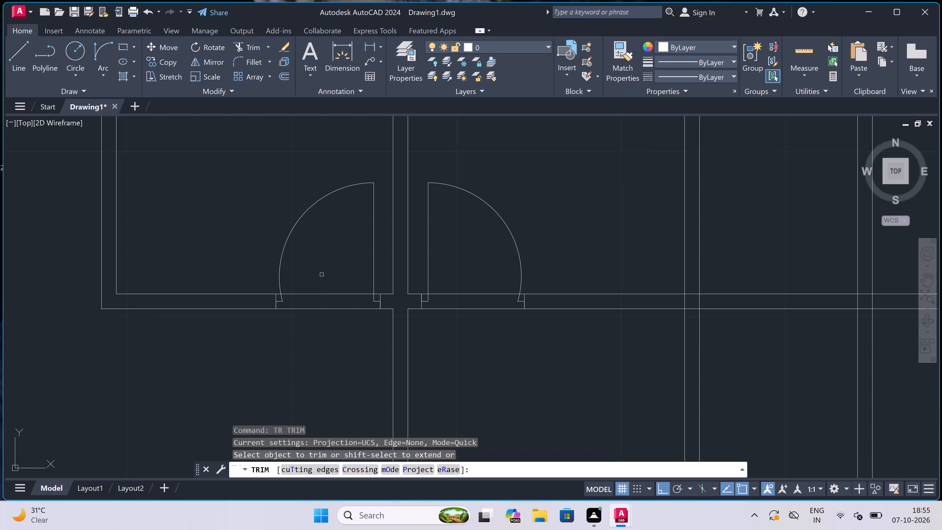
click(321, 273)
click(325, 358)
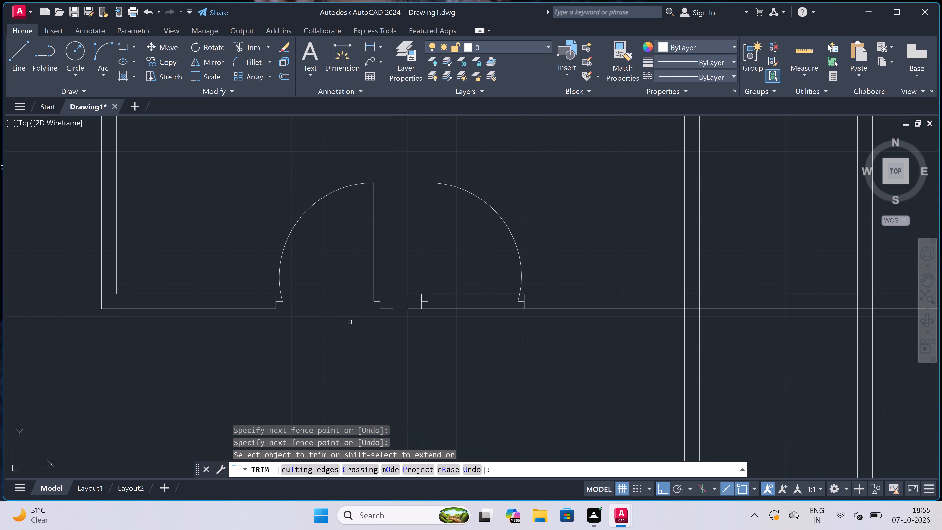
click(459, 268)
click(492, 363)
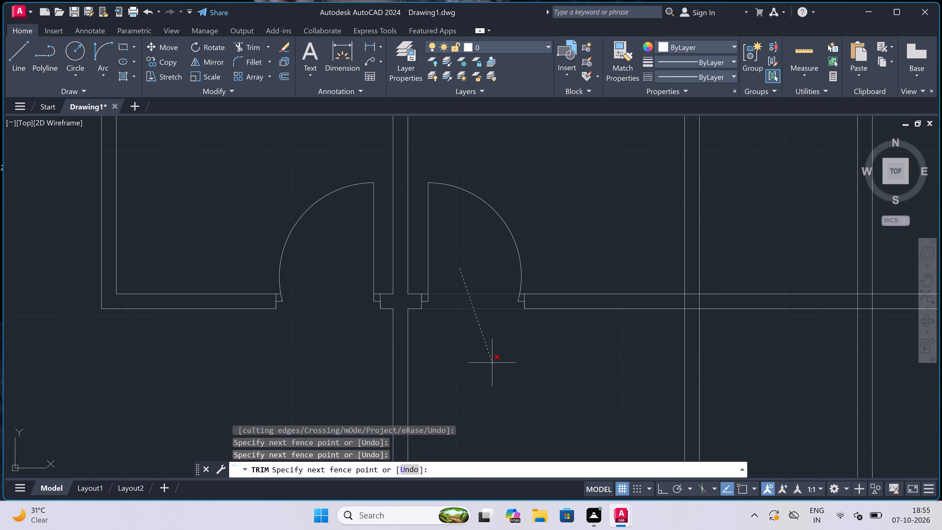
Trim away the horizontal wall between the fourth and fifth interior walls, and the fourth interior wall's face lines below the horizontal wall.
scroll(431, 246, down, 4)
scroll(469, 225, up, 1)
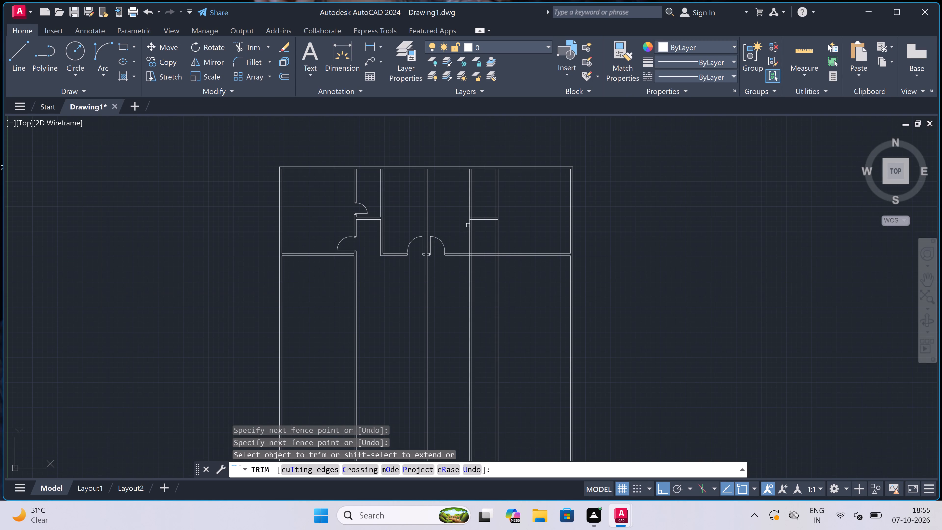
scroll(490, 236, up, 1)
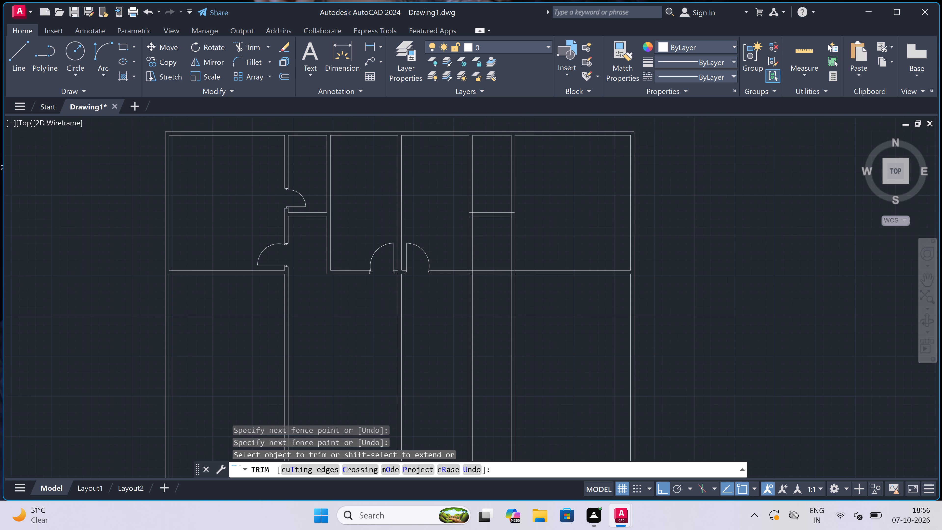
double_click(489, 236)
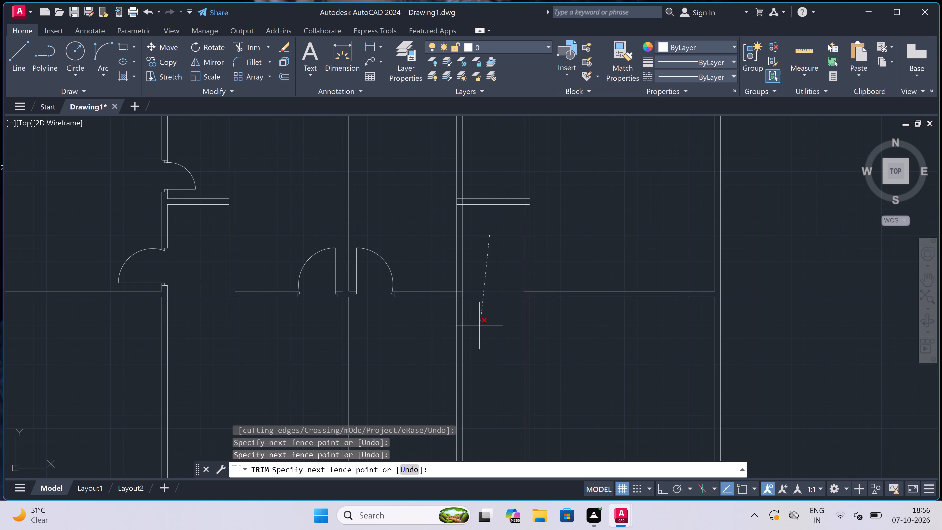
click(478, 327)
click(479, 327)
click(405, 333)
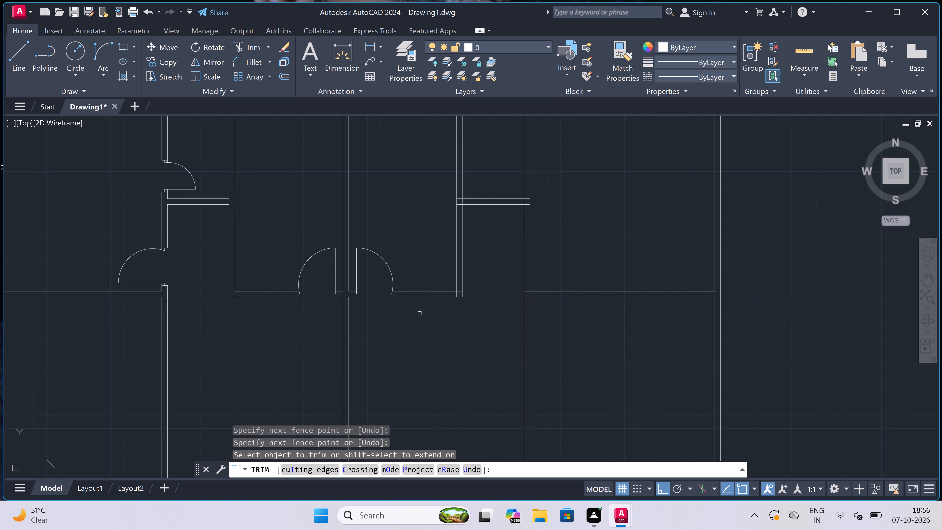
Trim the overlapping inner line ends at the corner where the fourth interior wall meets the horizontal wall.
scroll(449, 290, up, 3)
scroll(467, 311, up, 2)
click(469, 311)
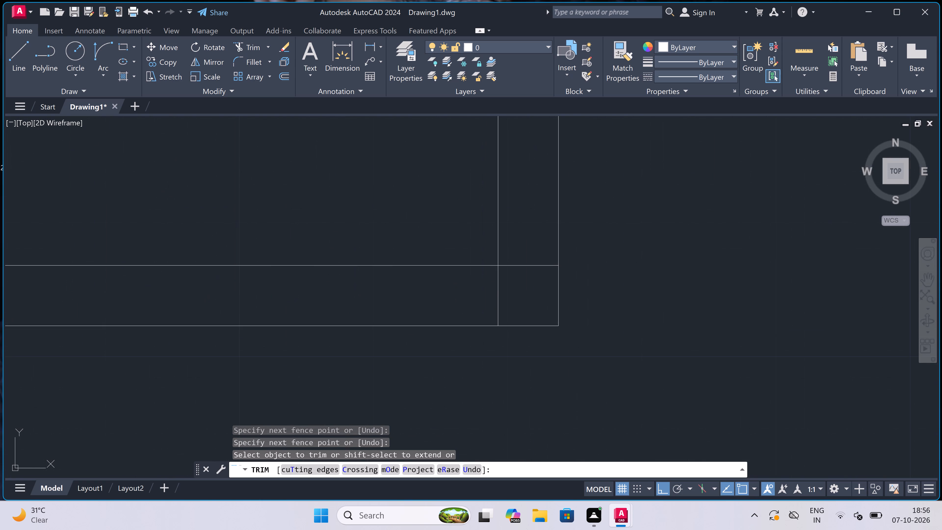
click(532, 261)
scroll(461, 311, down, 6)
scroll(510, 301, up, 2)
scroll(502, 321, up, 3)
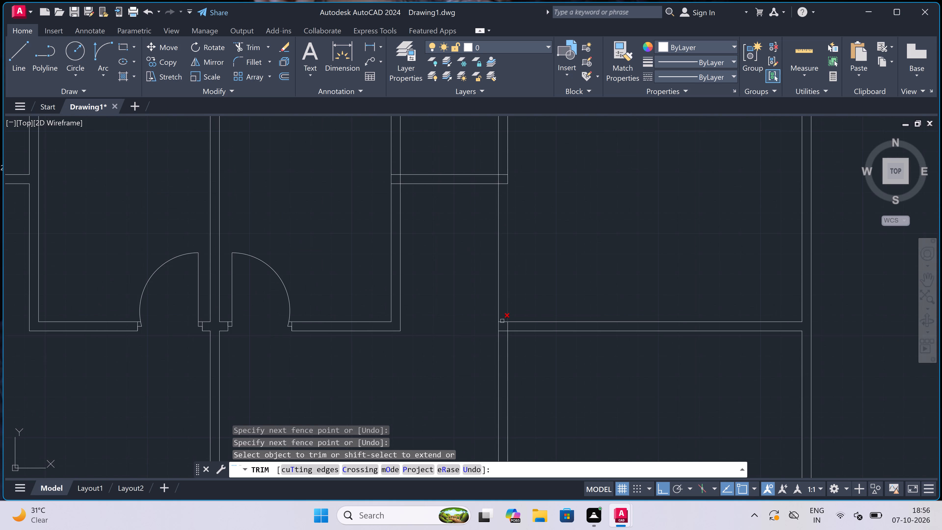
Trim the overlapping upper line stub and right face segment at the junction of the fifth interior wall and the horizontal wall.
click(501, 320)
click(517, 351)
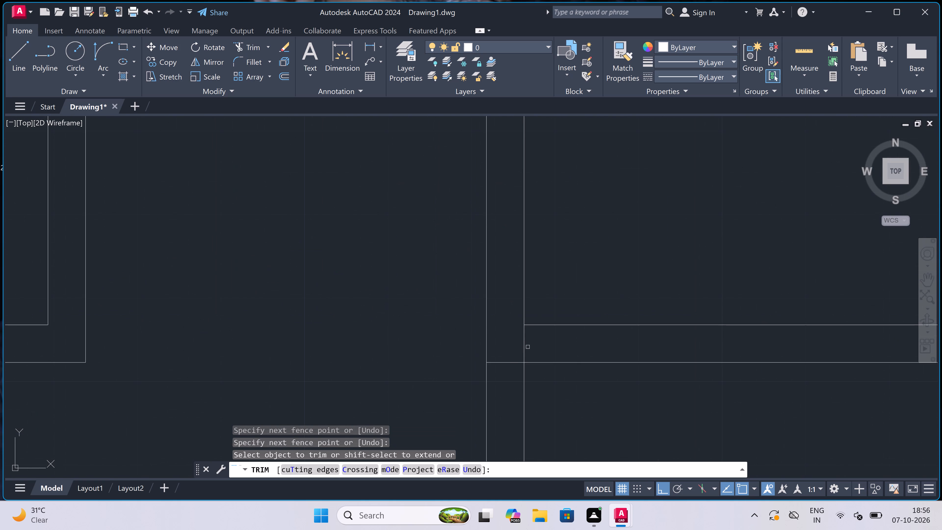
click(528, 347)
click(512, 341)
scroll(506, 343, down, 4)
scroll(480, 348, down, 3)
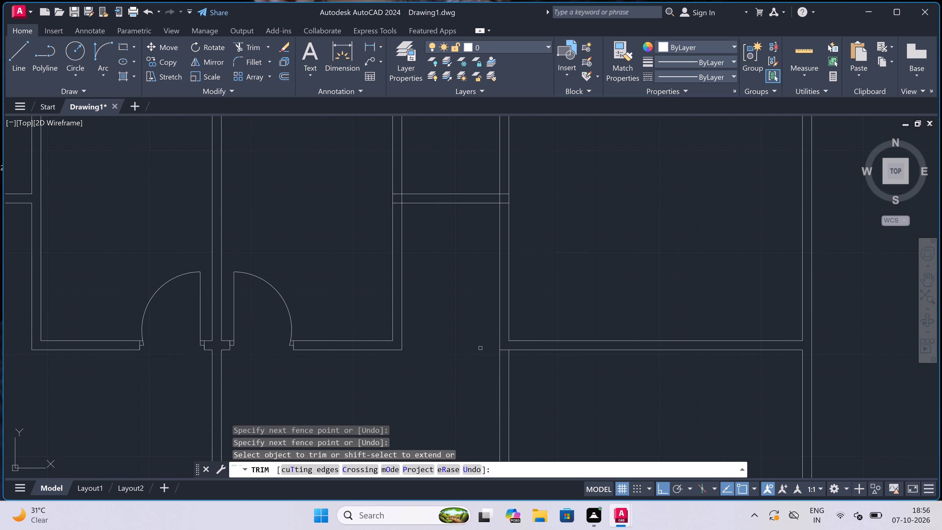
Trim the overlapping lines where the short cross wall meets the fourth interior wall, leaving an open T-junction.
scroll(484, 311, up, 3)
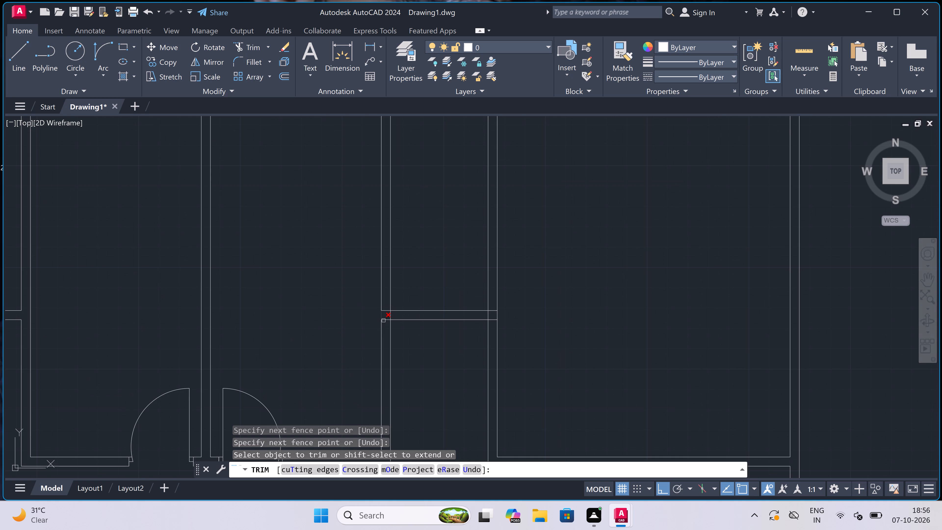
scroll(383, 320, up, 1)
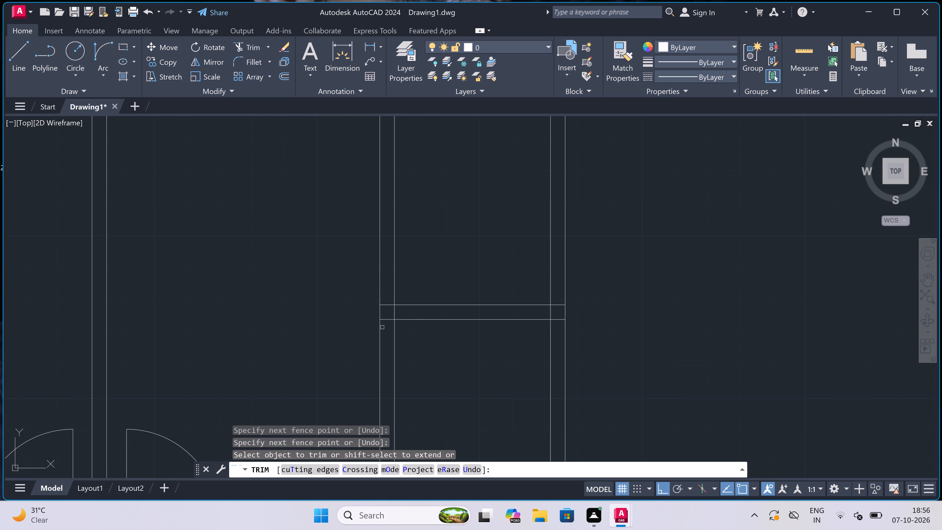
scroll(382, 326, up, 2)
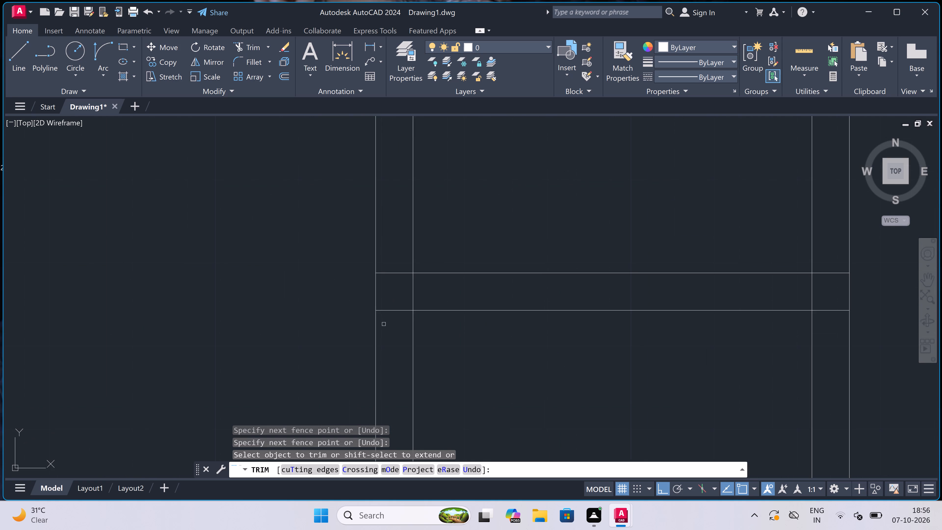
scroll(403, 289, down, 3)
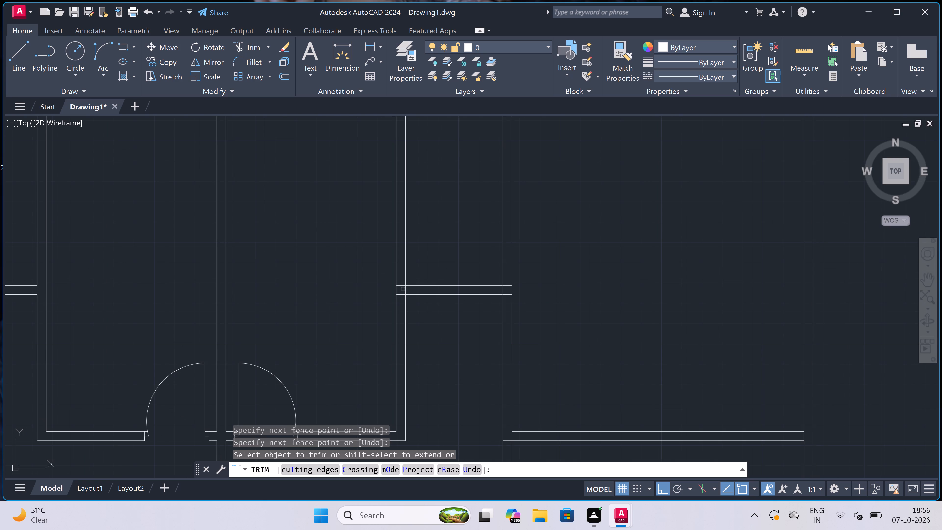
scroll(403, 289, up, 4)
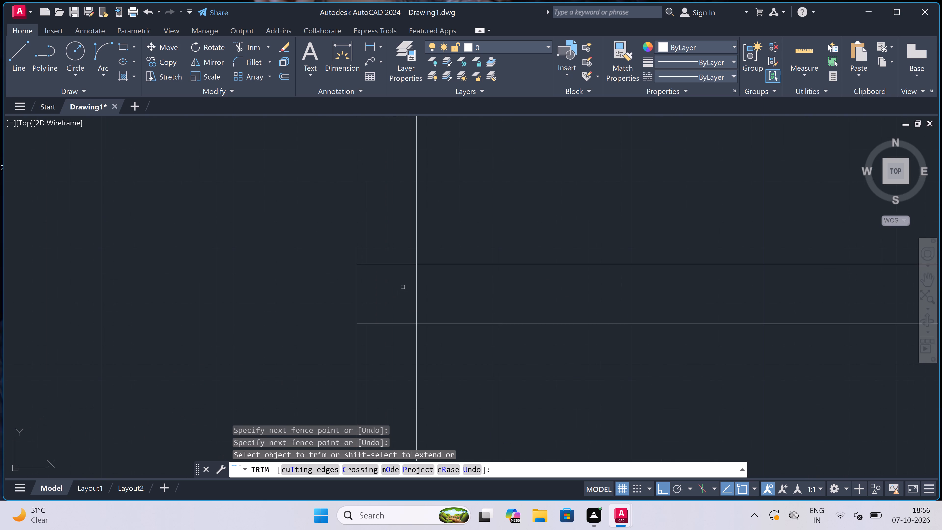
click(387, 240)
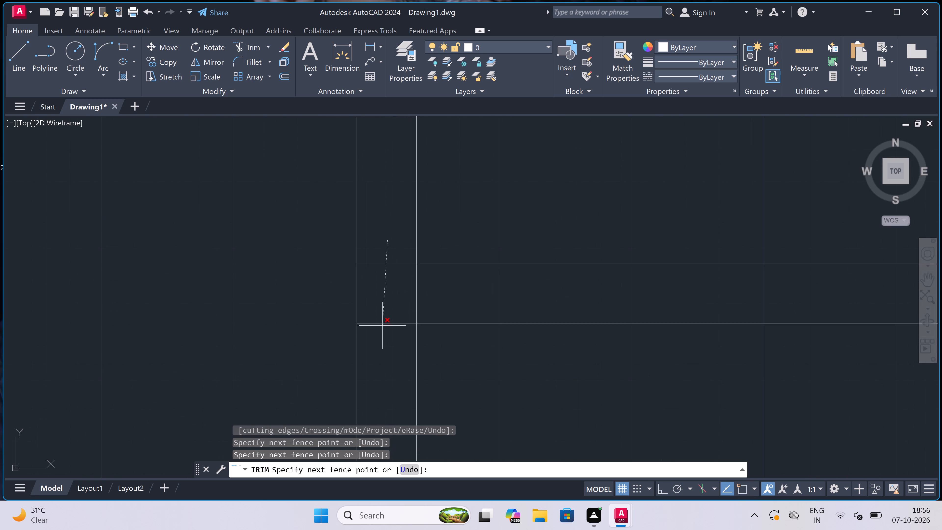
click(380, 333)
click(383, 291)
click(446, 294)
Trim the overlapping lines where the short cross wall meets the fifth interior wall, leaving an open T-junction.
scroll(426, 292, down, 1)
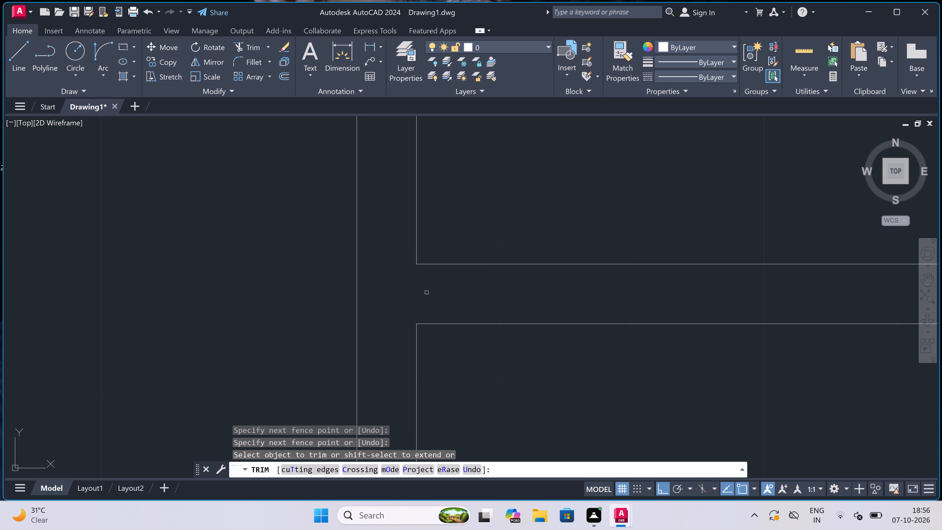
scroll(426, 292, down, 6)
scroll(456, 292, up, 3)
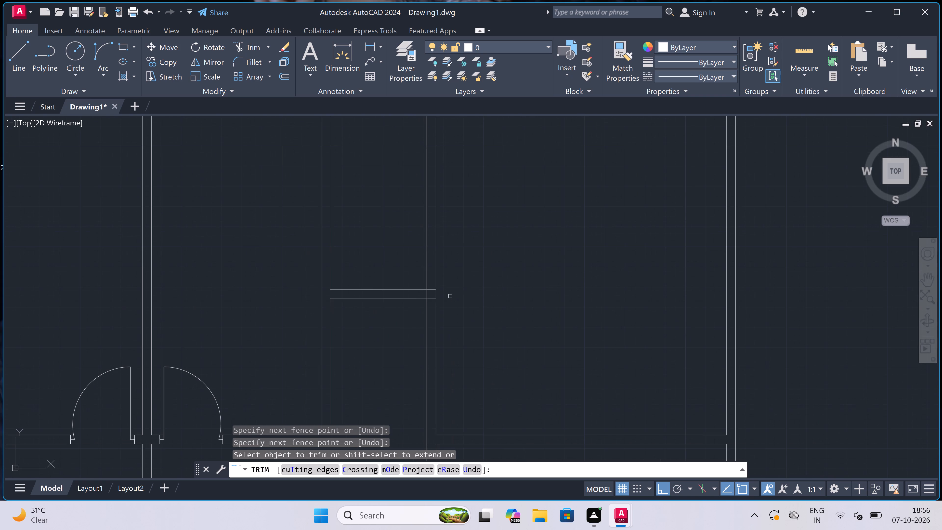
scroll(417, 298, up, 2)
scroll(433, 287, up, 3)
click(433, 287)
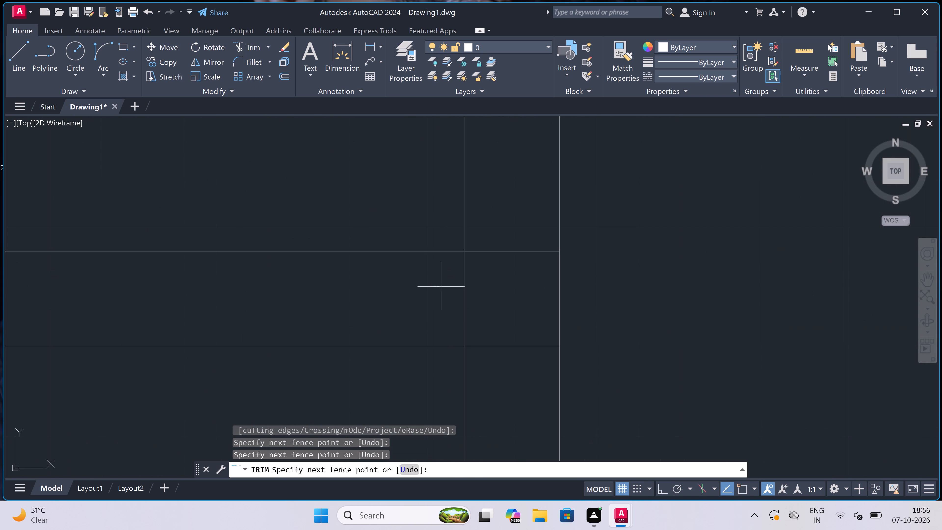
click(503, 287)
click(506, 228)
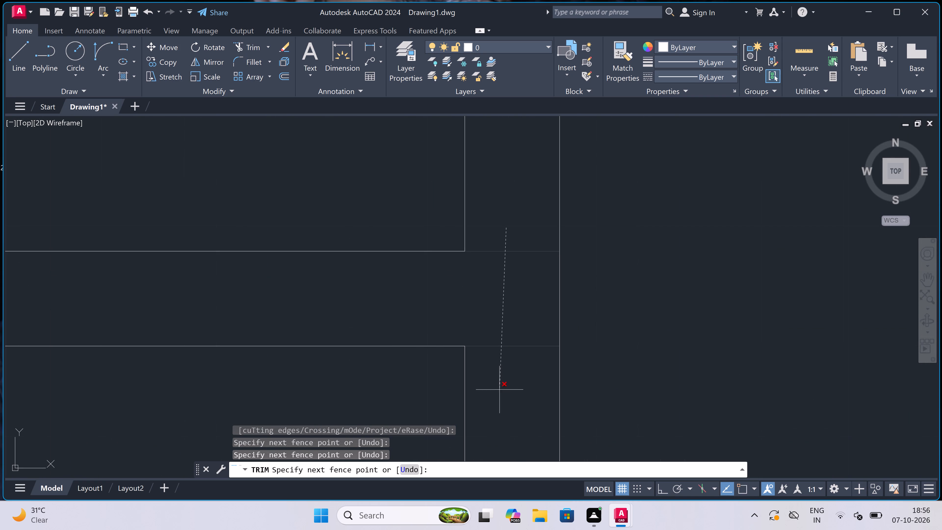
click(500, 390)
scroll(311, 44, down, 7)
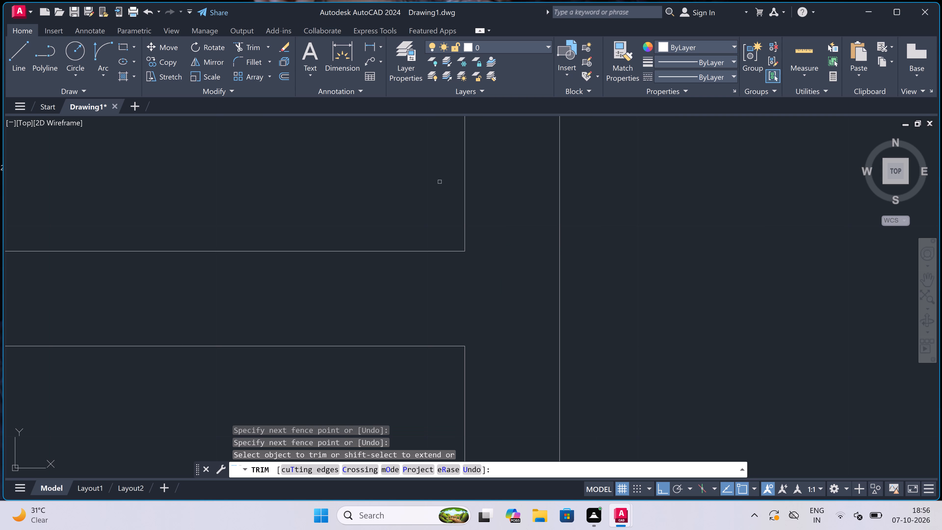
scroll(444, 169, down, 3)
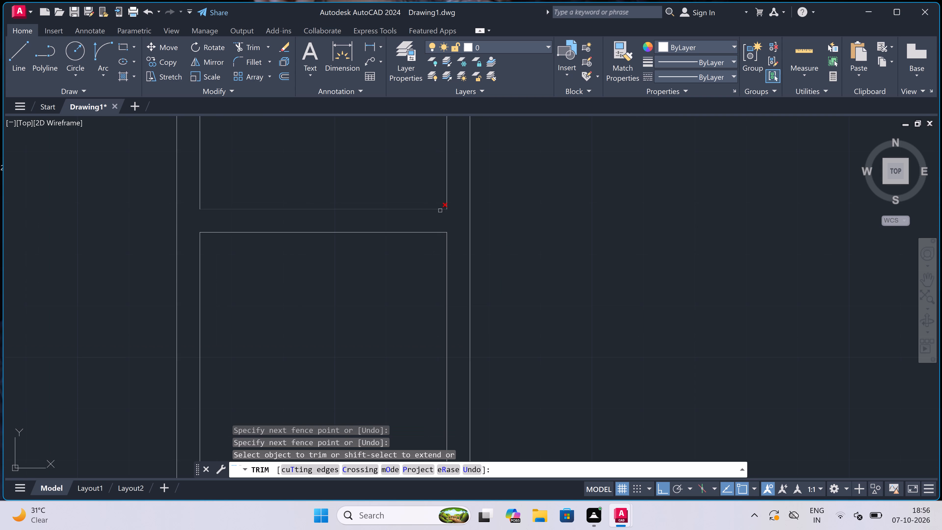
scroll(441, 282, down, 4)
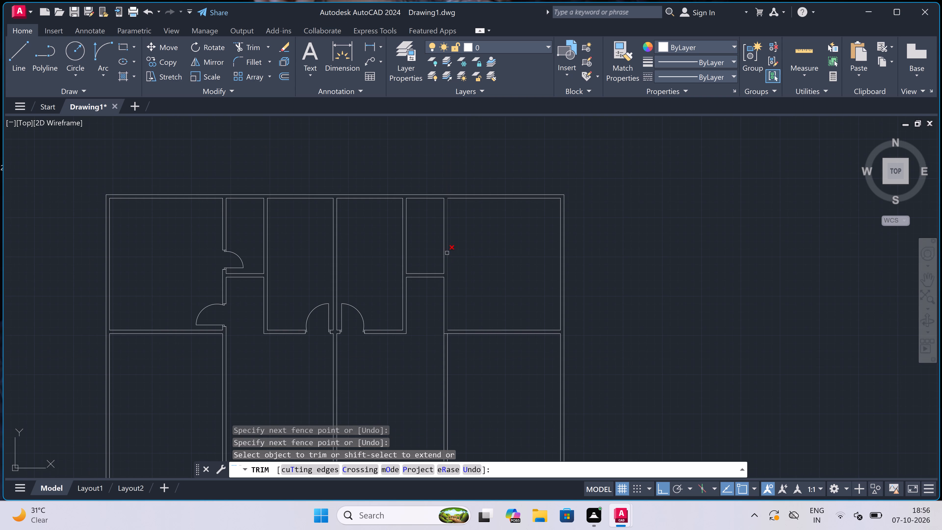
scroll(431, 240, up, 2)
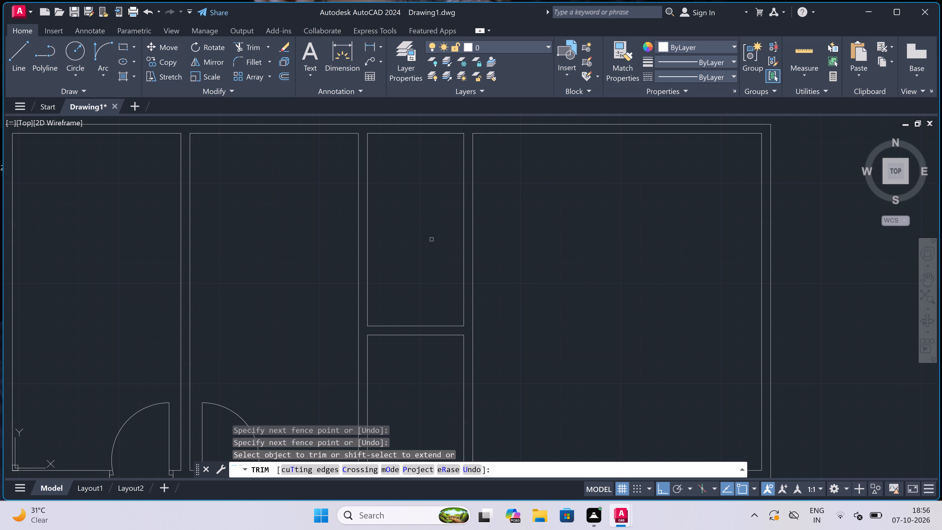
key(Escape)
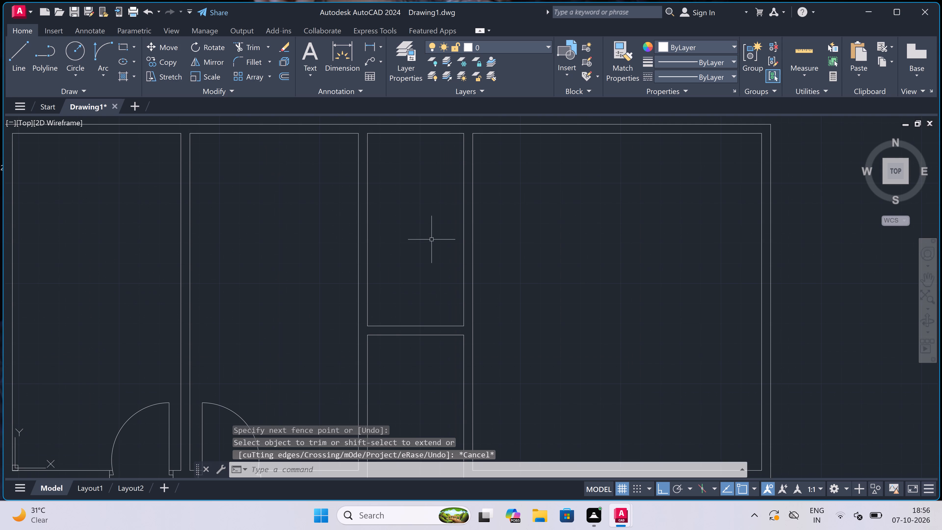
Draw a jamb line across the fifth interior wall's thickness, just above the short cross wall.
text(l)
key(space)
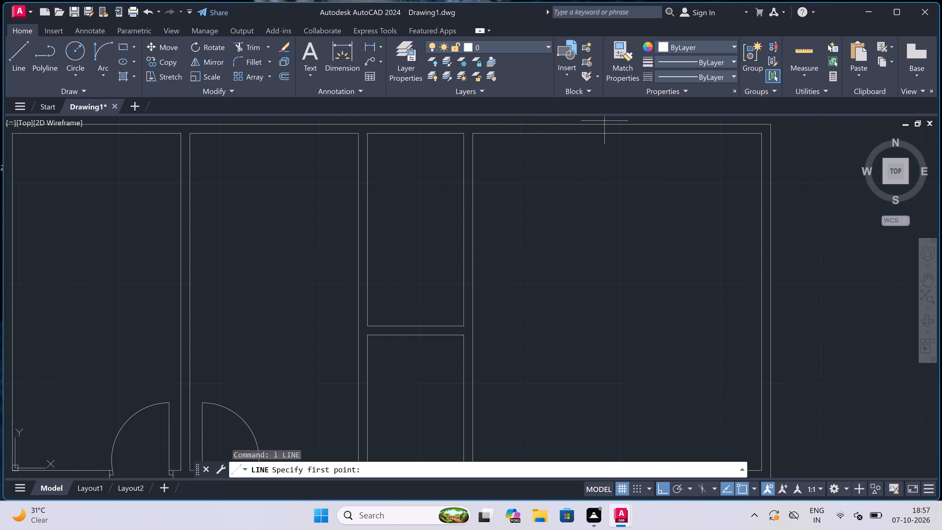
scroll(475, 287, down, 1)
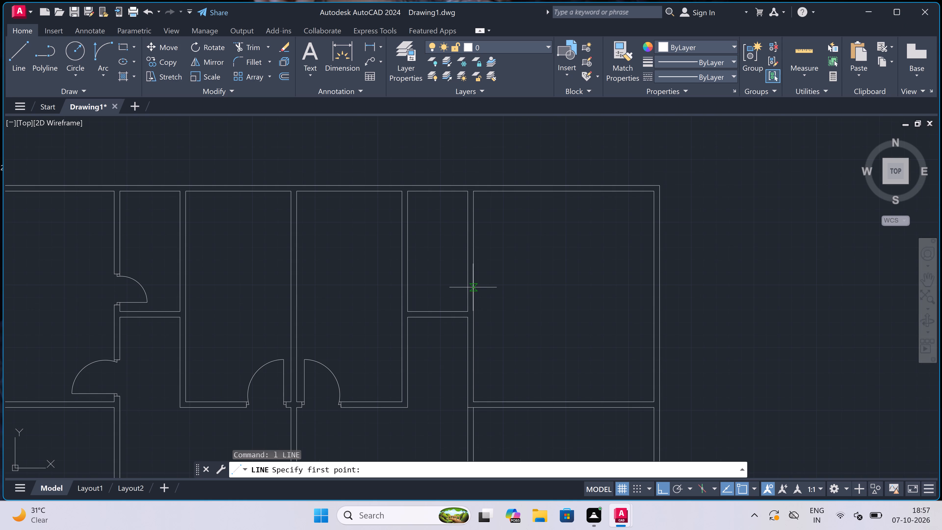
scroll(462, 284, up, 1)
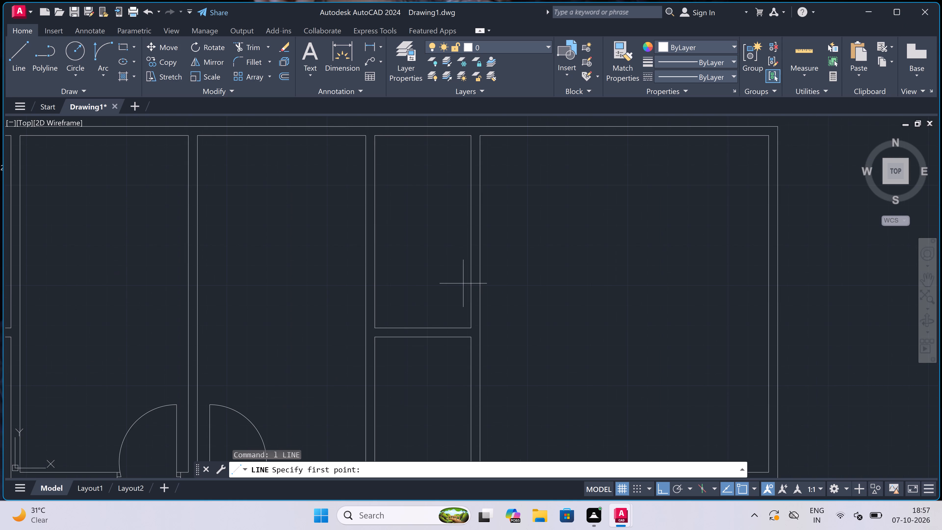
scroll(463, 283, up, 1)
text(l)
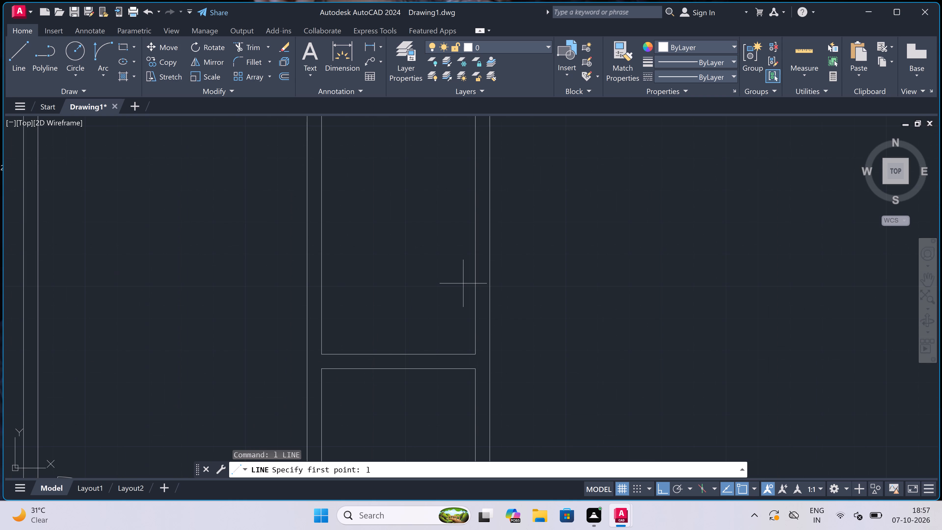
key(space)
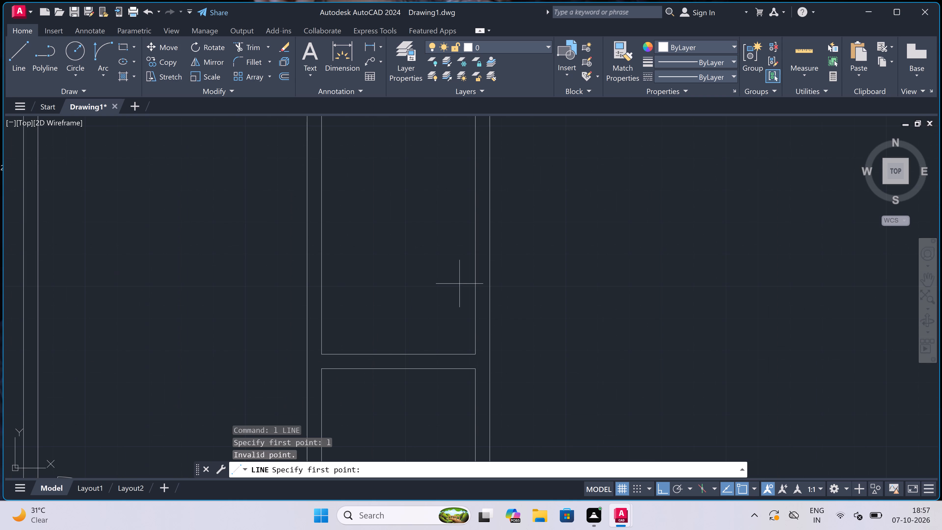
scroll(379, 276, up, 1)
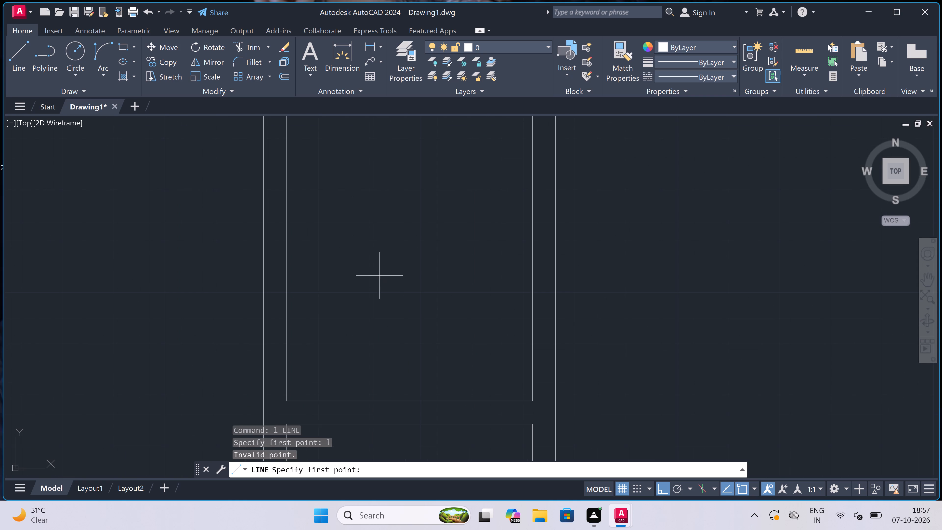
scroll(420, 296, down, 2)
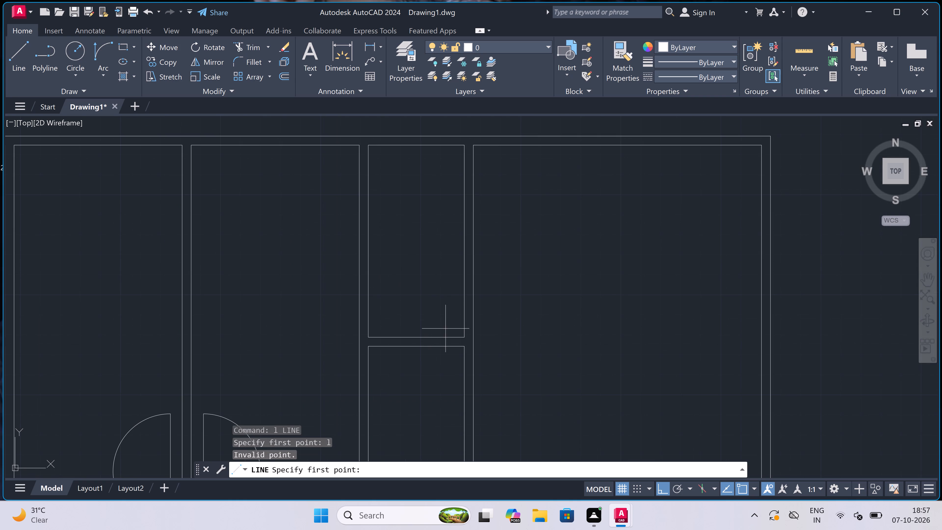
scroll(451, 330, up, 2)
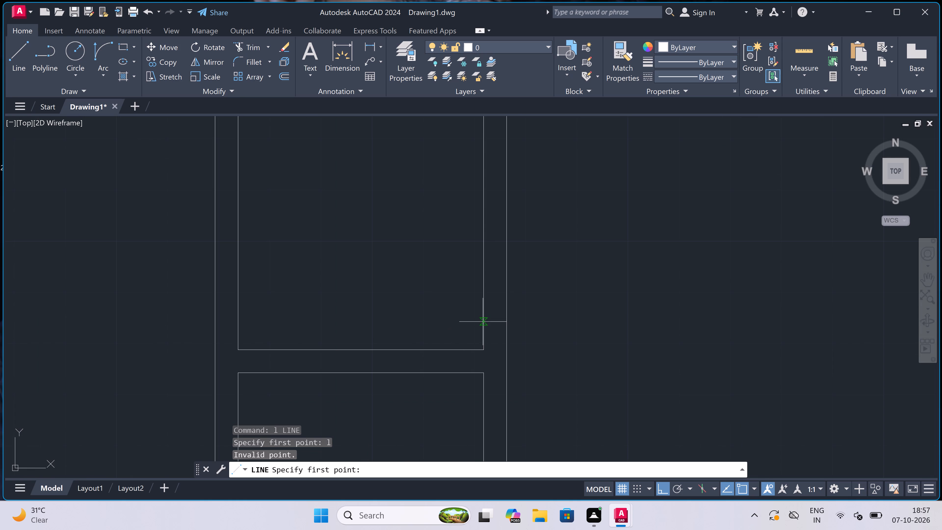
click(482, 325)
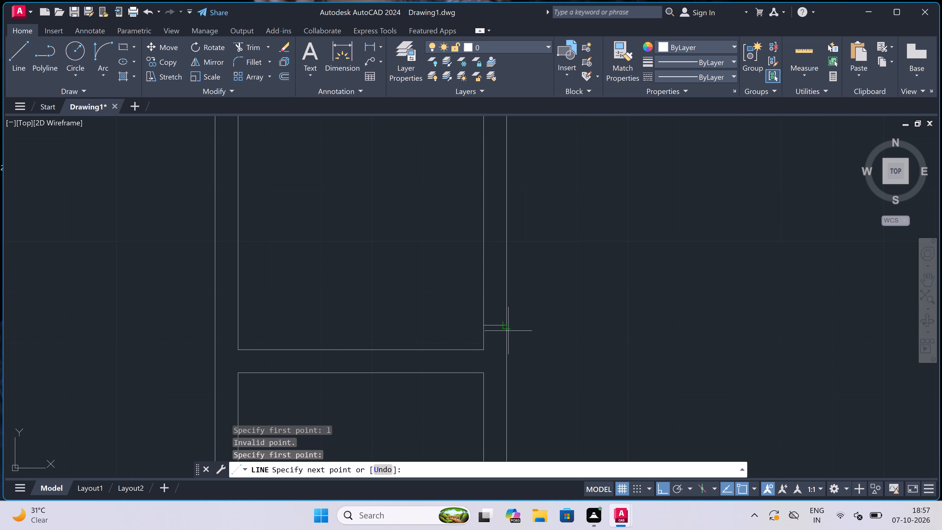
scroll(505, 324, up, 2)
click(510, 326)
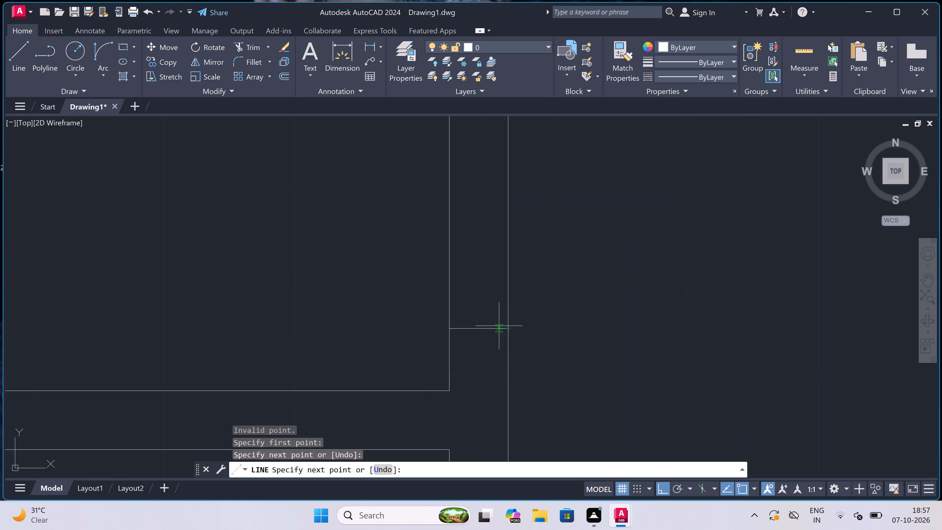
From the jamb line's midpoint, draw a 2" line upward and a 2' door leaf leftward into the small room.
click(480, 326)
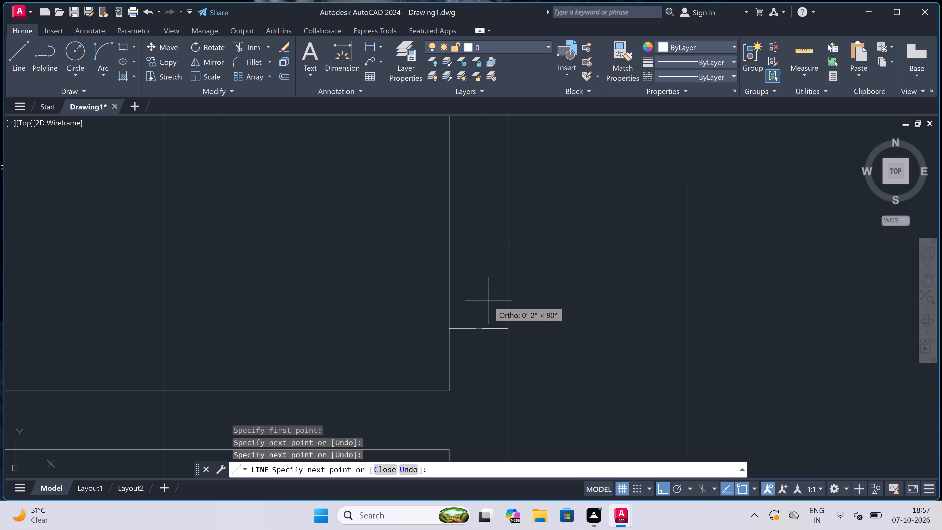
key(2)
text(")
key(space)
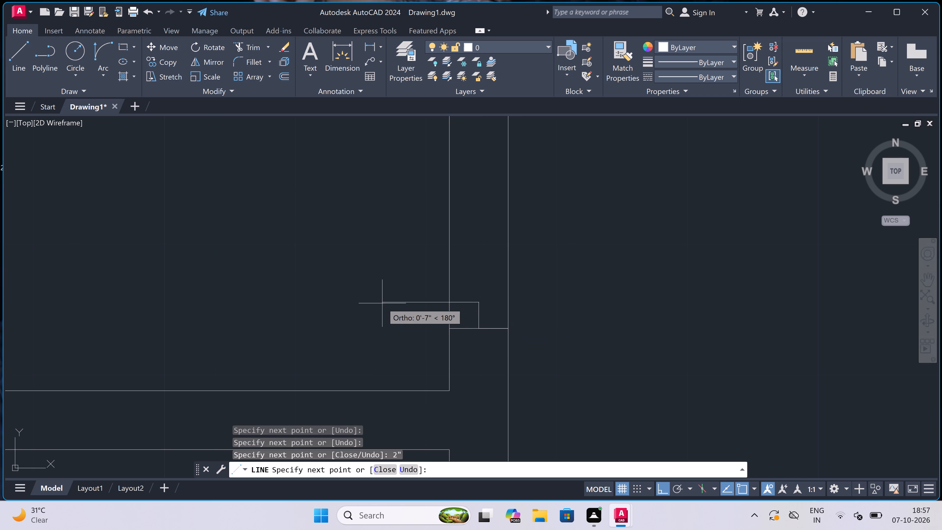
text(2')
key(space)
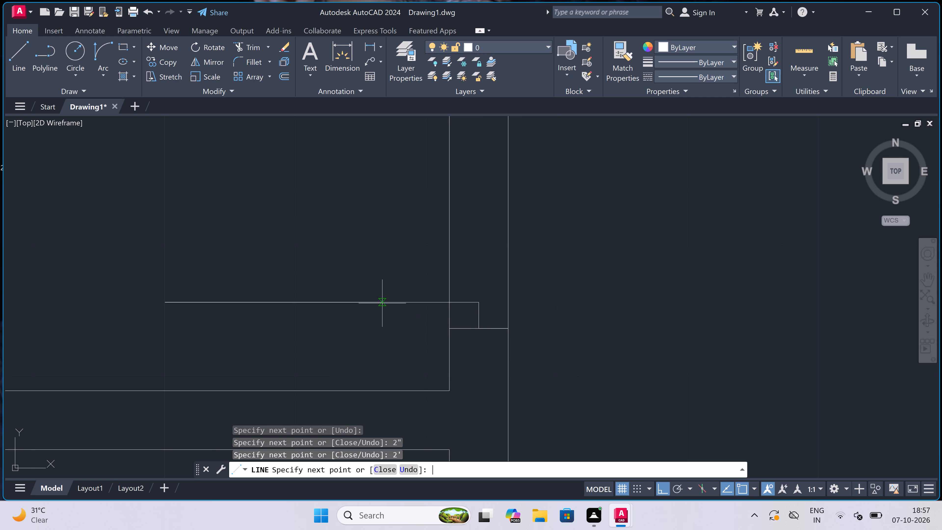
key(Escape)
Draw the opposite jamb line across the fifth interior wall's thickness, above the new door leaf.
key(space)
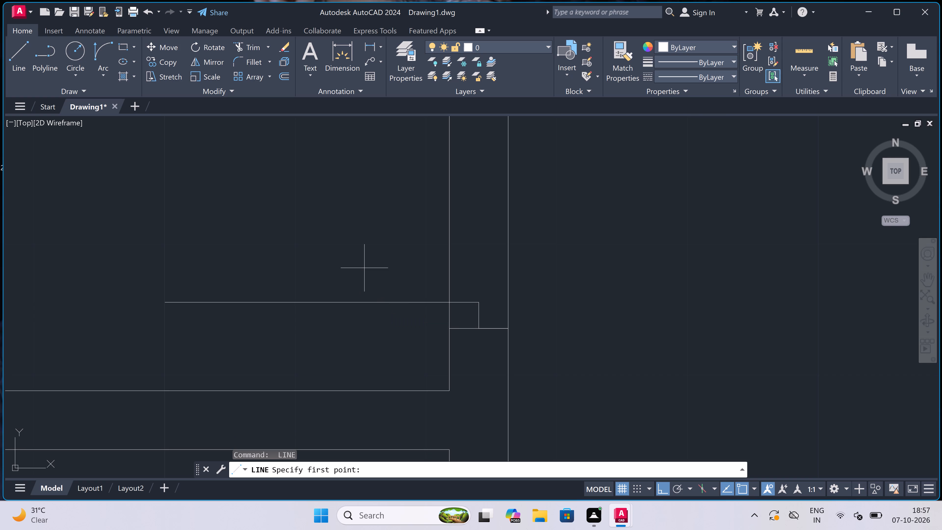
scroll(364, 268, down, 3)
scroll(378, 233, up, 2)
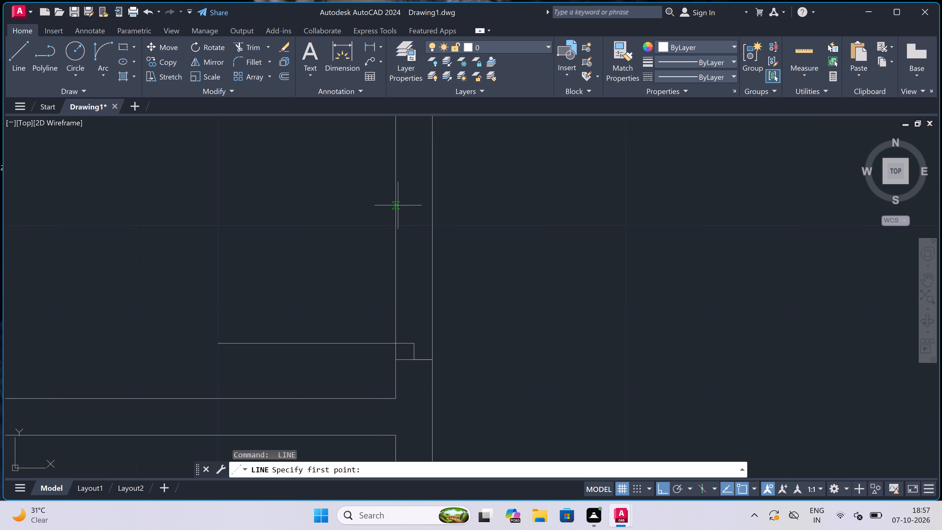
click(400, 197)
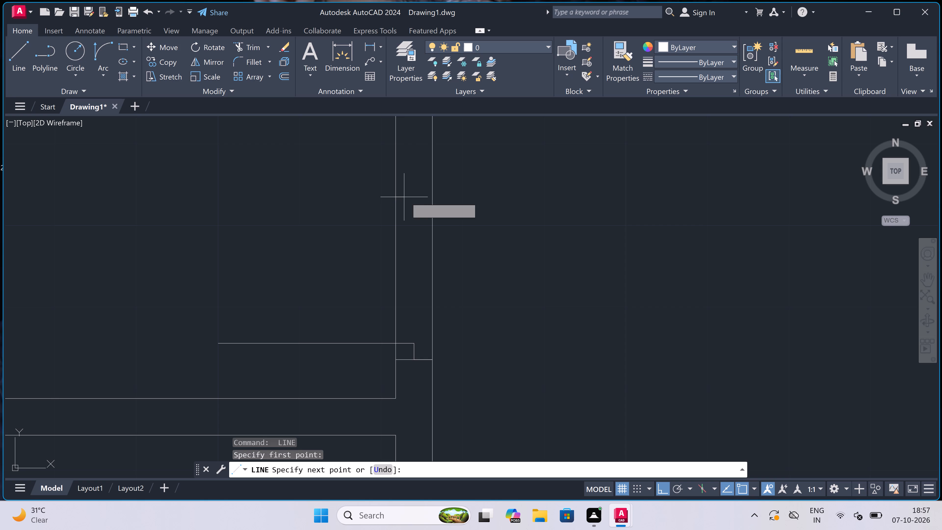
double_click(430, 200)
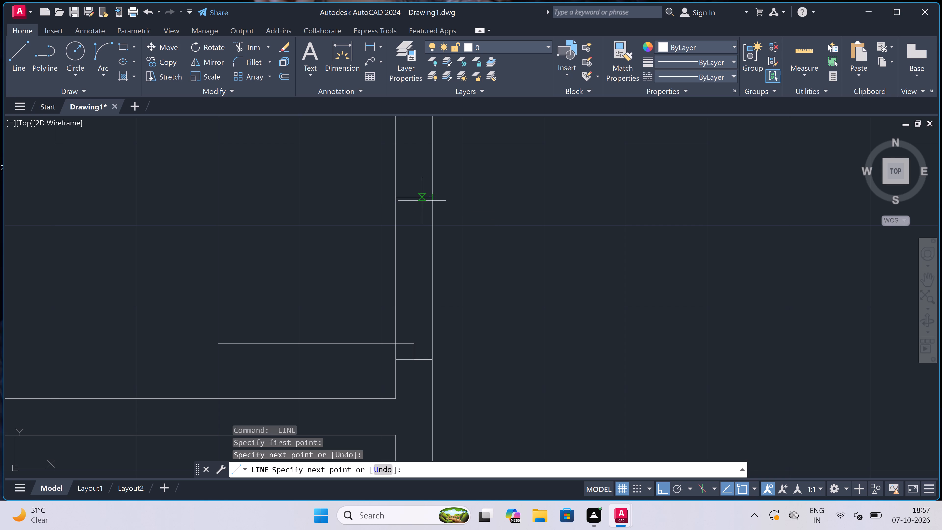
Draw a 2" line downward from the midpoint of the upper jamb line in the fifth interior wall.
click(415, 196)
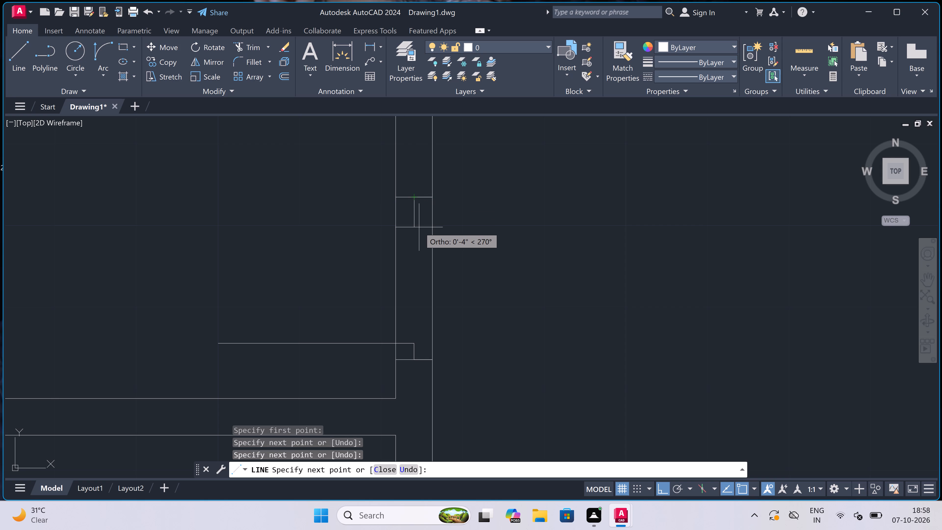
key(2)
text(")
key(space)
key(Escape)
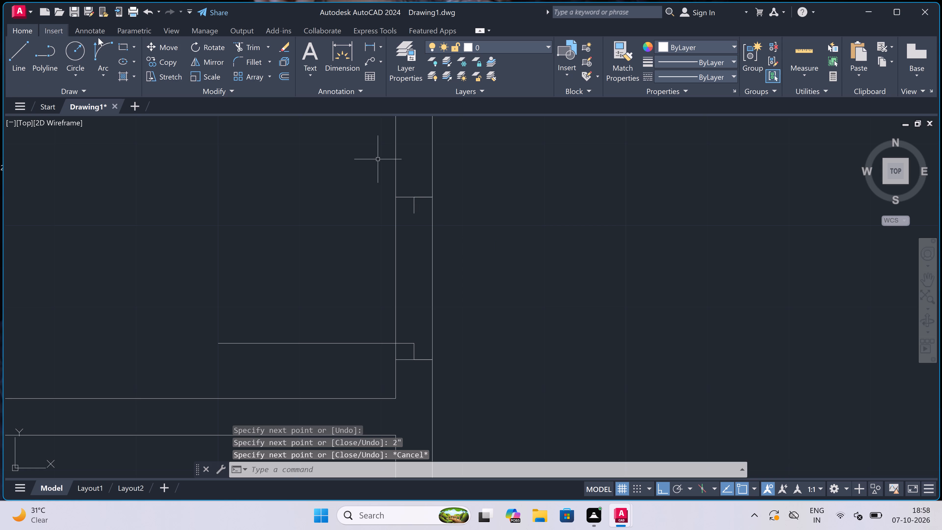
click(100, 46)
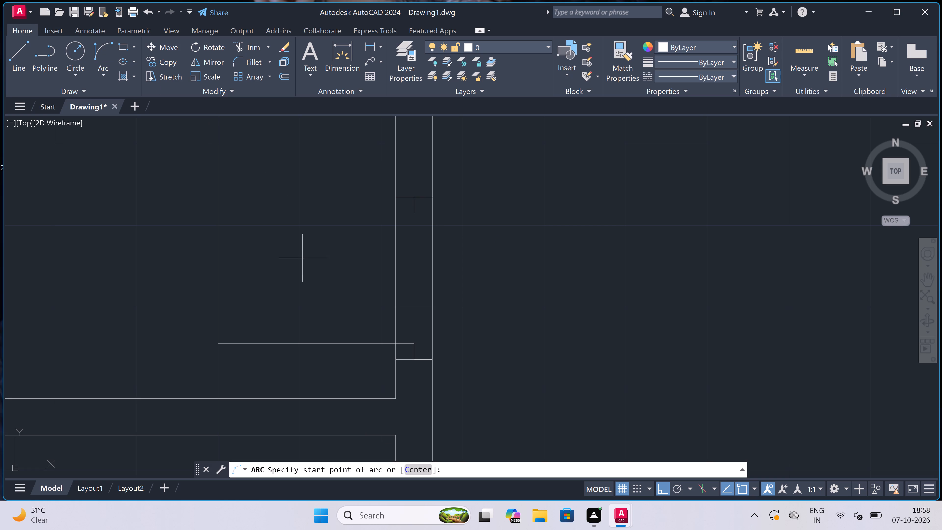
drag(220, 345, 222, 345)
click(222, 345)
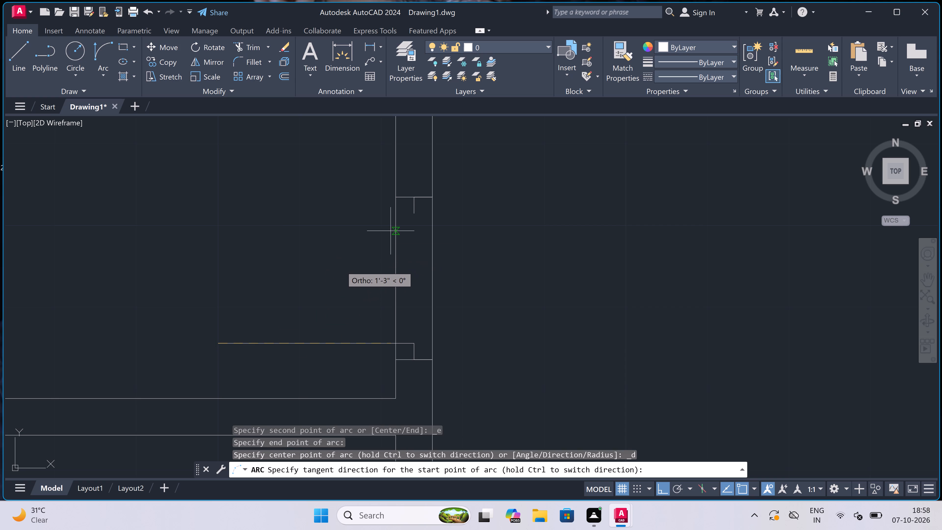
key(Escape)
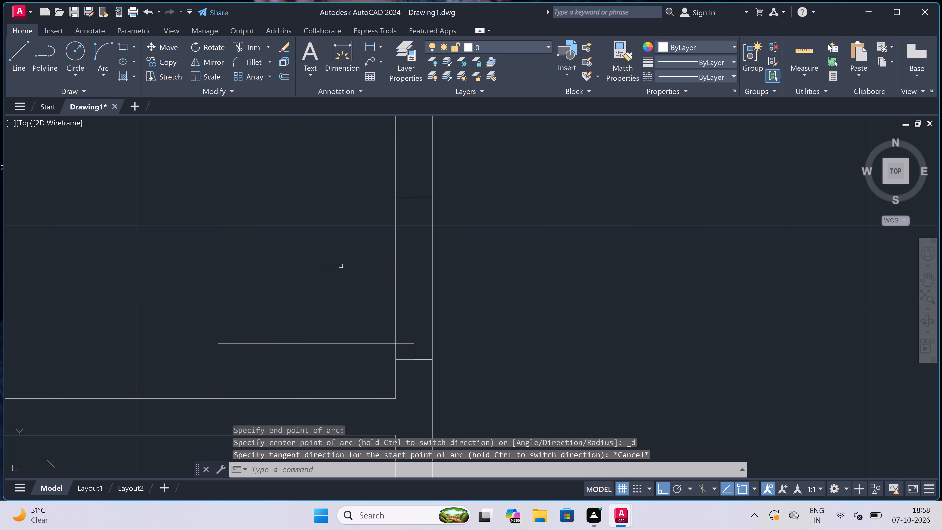
Draw a three-point swing arc from the door leaf's free end through the upper 2" line's end, ending beyond the wall.
key(space)
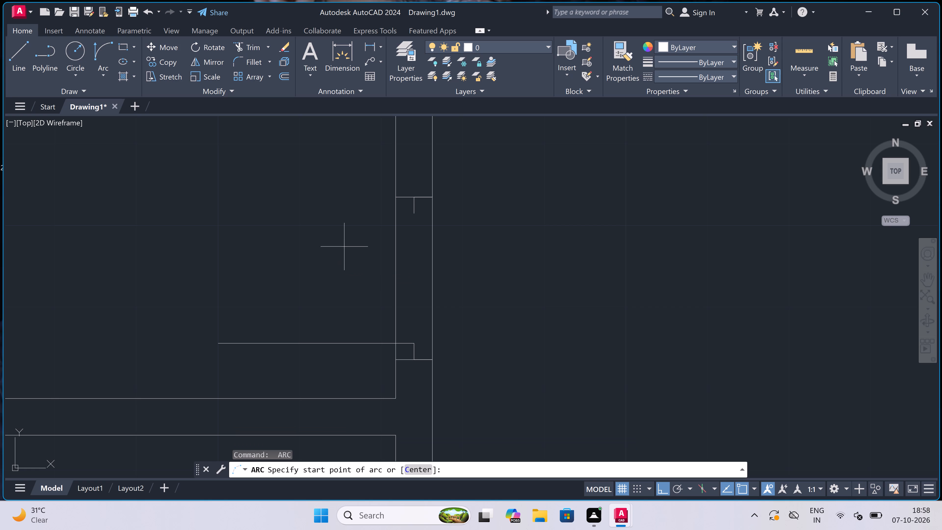
click(218, 342)
click(414, 214)
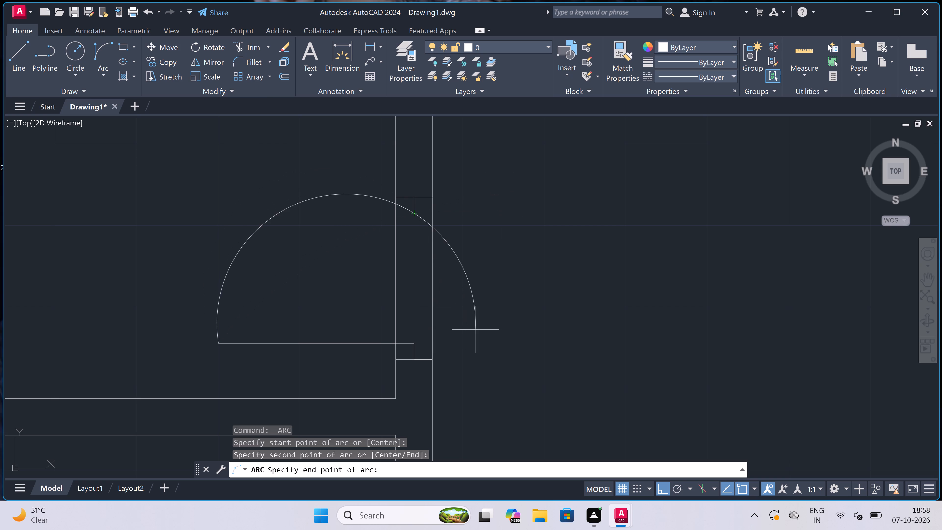
click(506, 324)
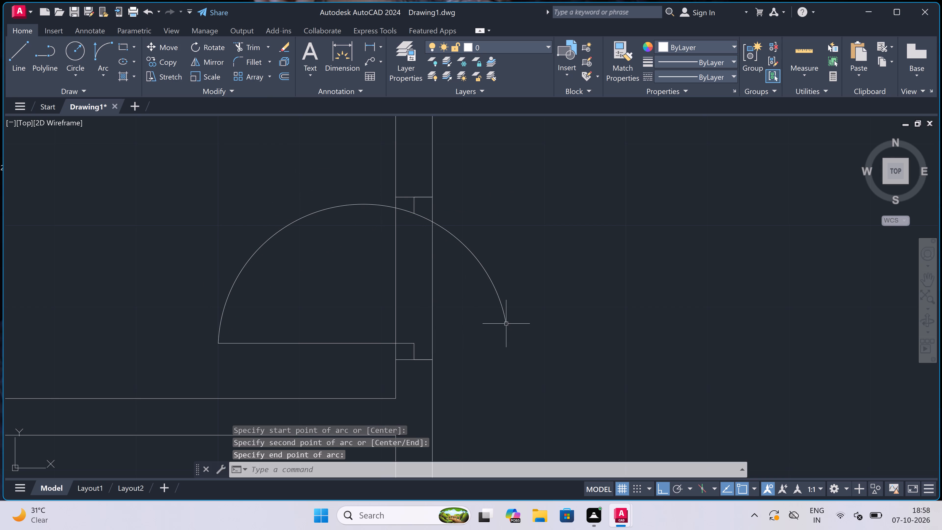
Trim the wall lines inside the door opening and the excess swing arc beyond the upper 2" line.
text(tr)
key(space)
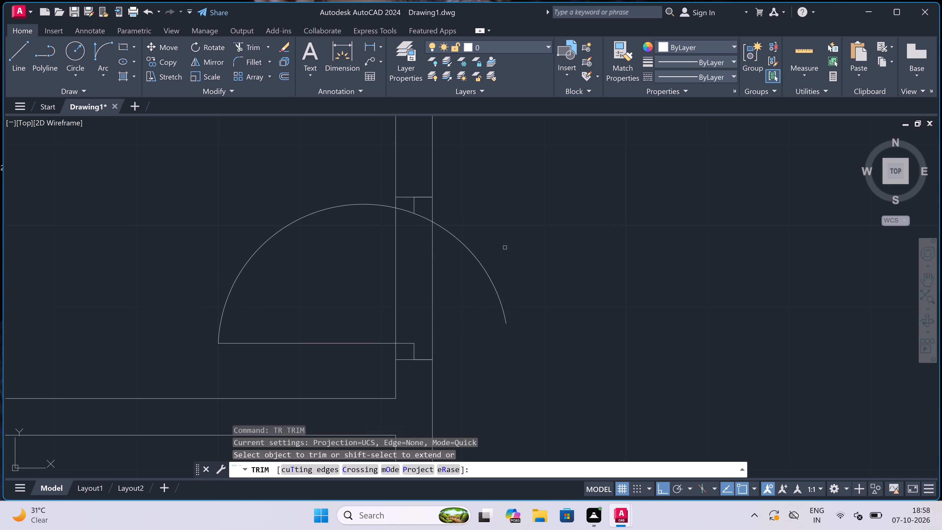
click(479, 232)
click(374, 256)
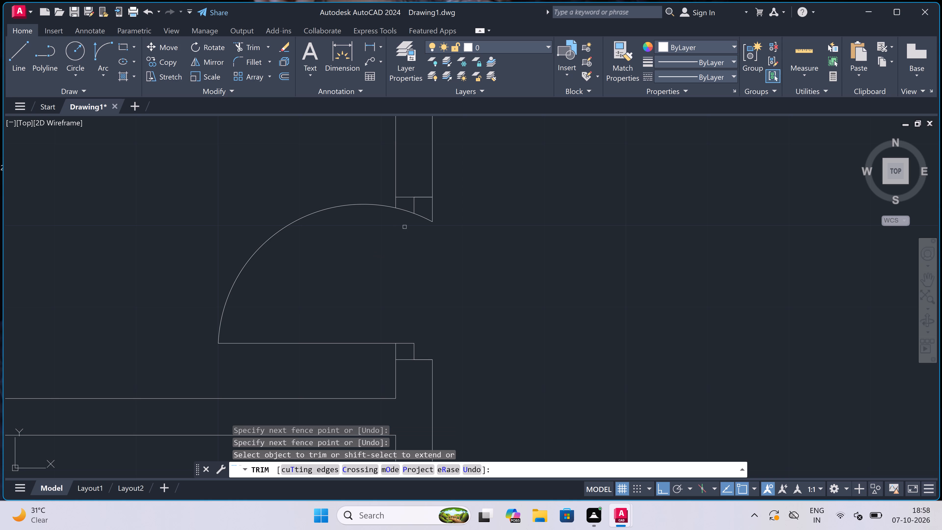
scroll(420, 215, up, 3)
double_click(477, 178)
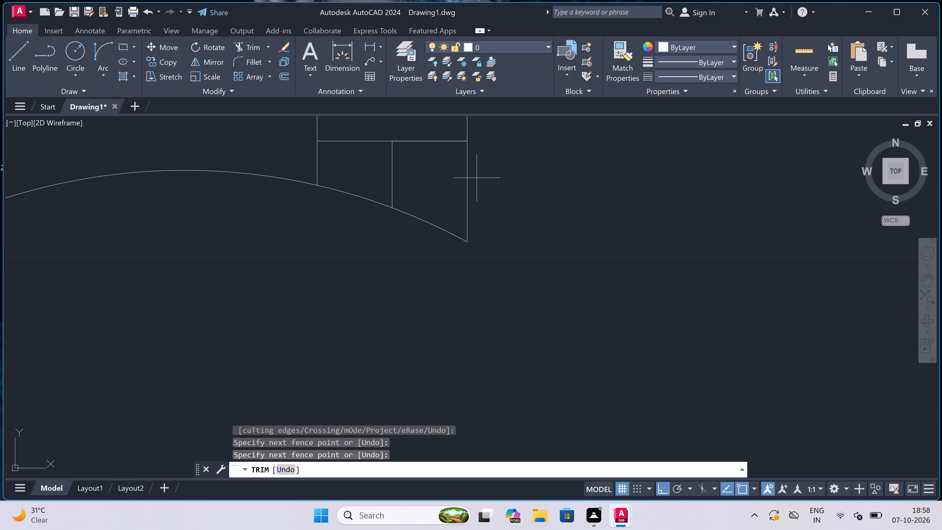
click(409, 260)
scroll(379, 247, down, 5)
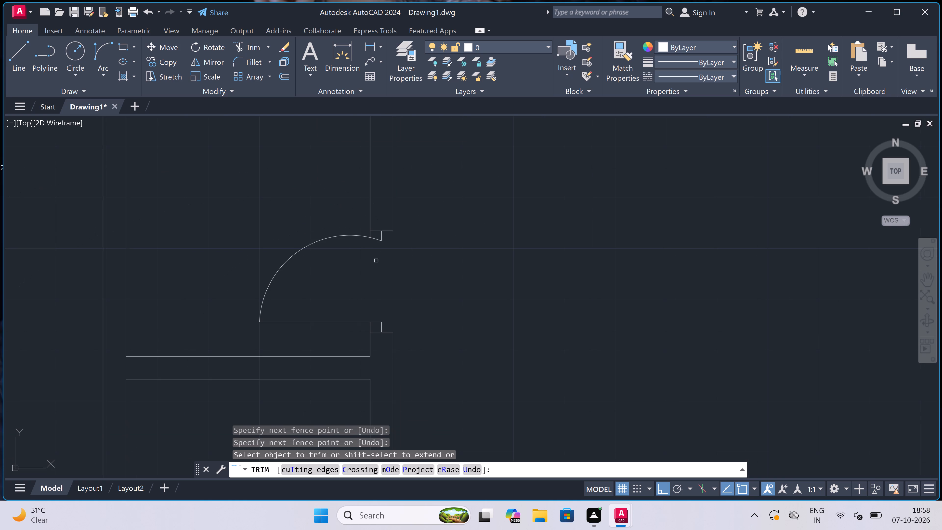
key(Escape)
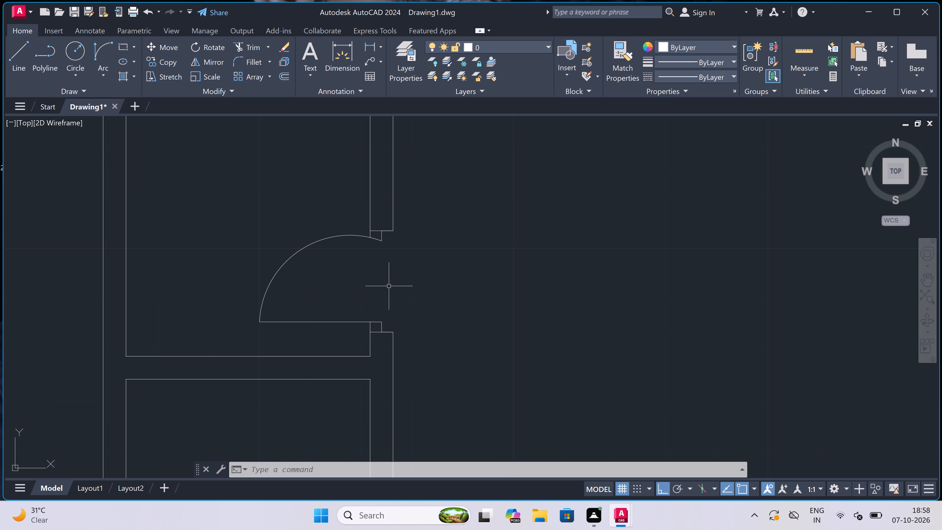
Draw a jamb line across the fifth interior wall's thickness, just above the horizontal wall closing the upper-right corner room.
scroll(390, 286, down, 6)
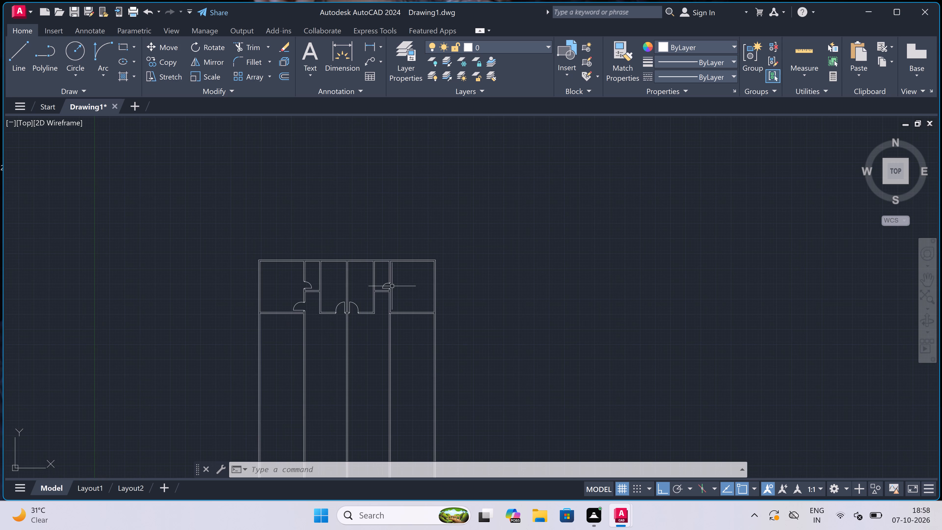
scroll(368, 316, up, 4)
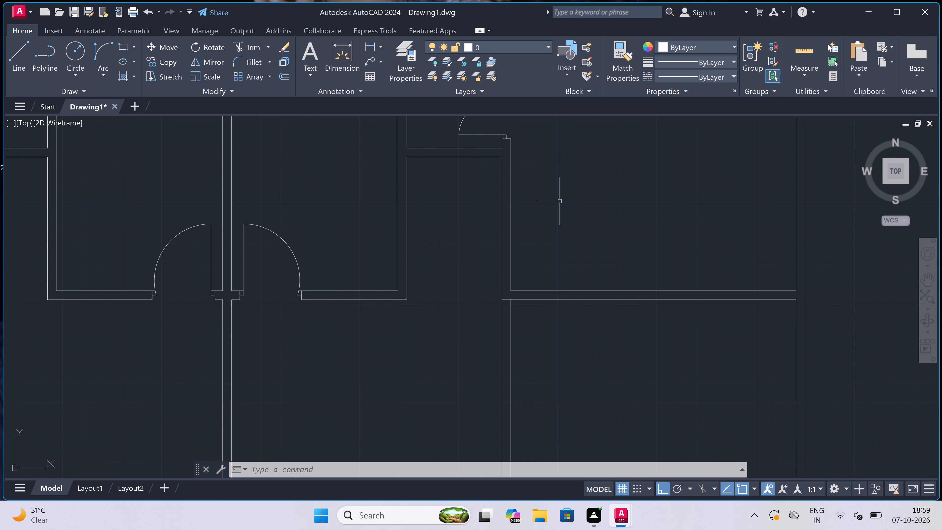
scroll(560, 201, up, 1)
text(l)
key(space)
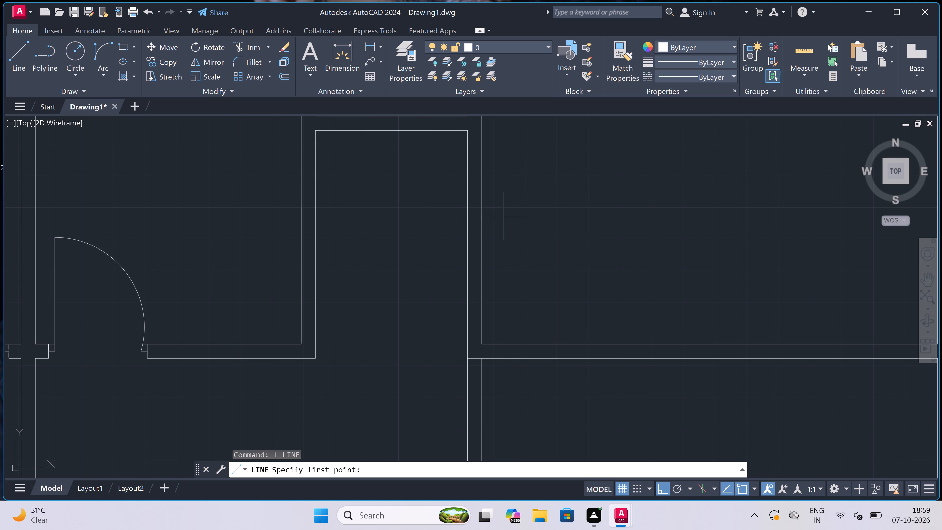
scroll(487, 233, up, 1)
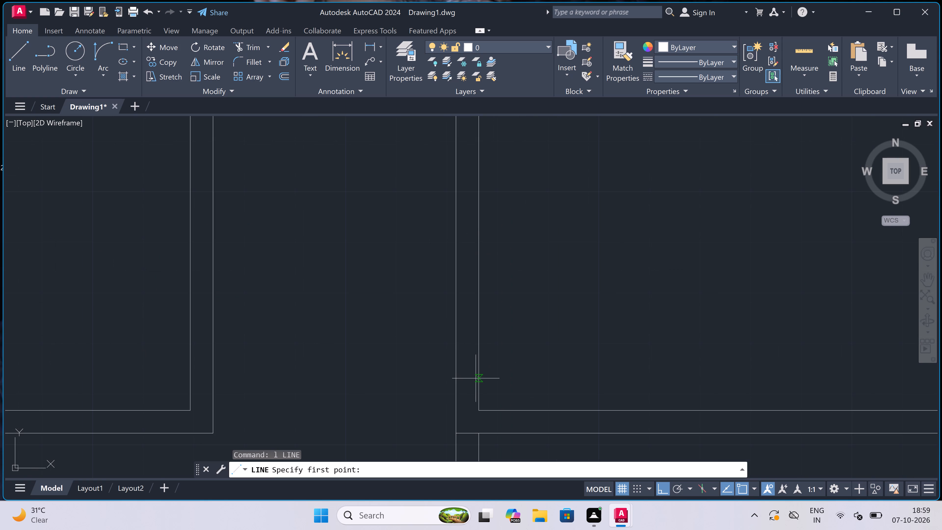
scroll(477, 378, down, 3)
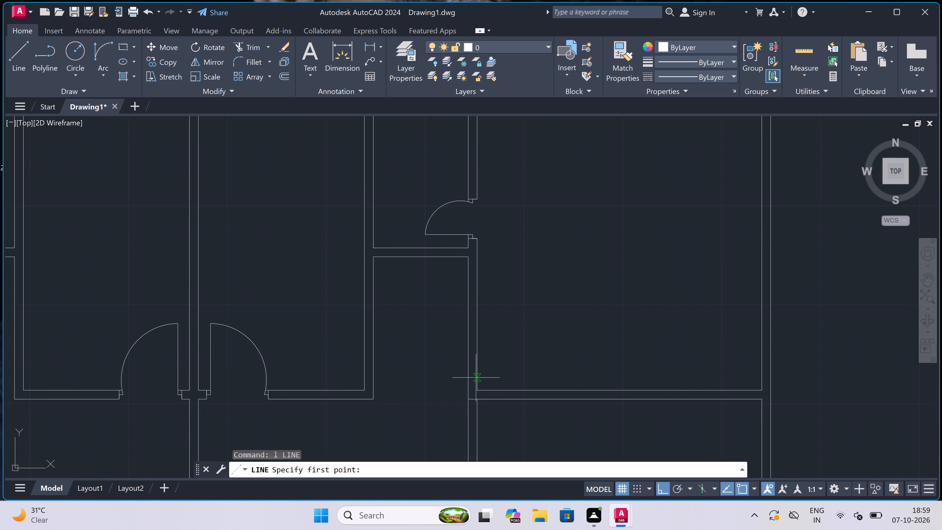
scroll(476, 378, down, 1)
scroll(476, 378, up, 4)
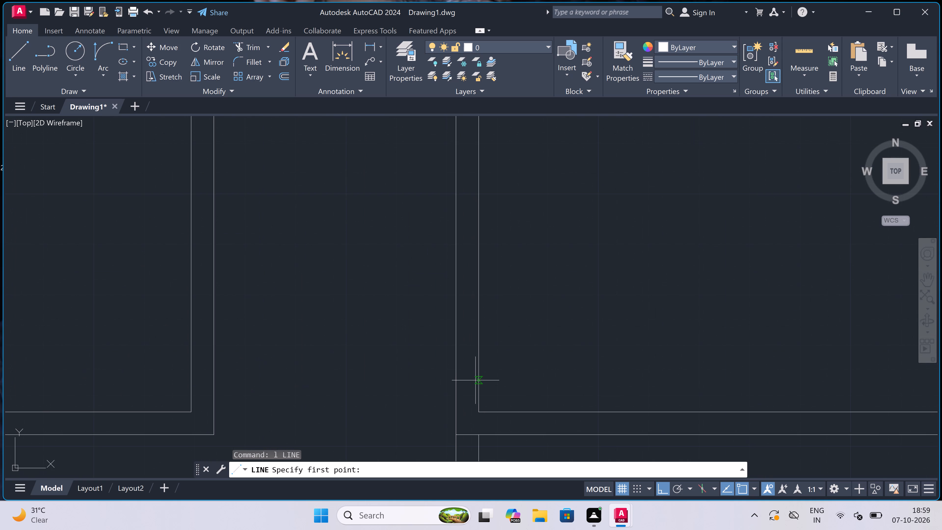
click(480, 388)
click(455, 389)
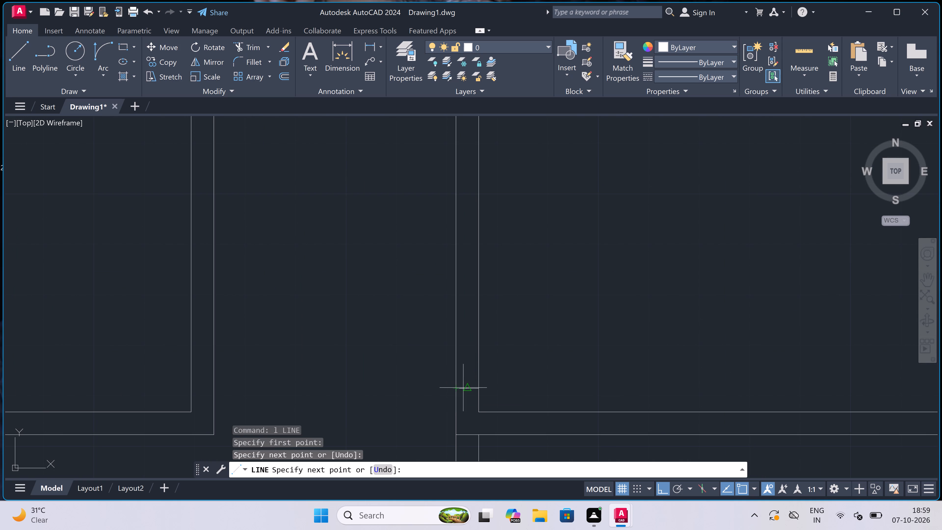
From the new jamb line's midpoint, draw a 2" line upward and a 3' door leaf rightward into the corner room.
click(470, 388)
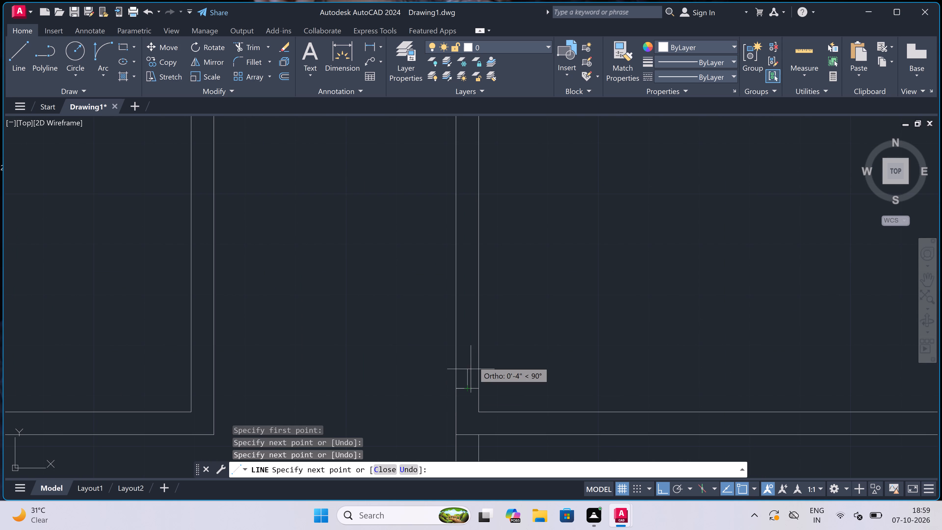
key(2)
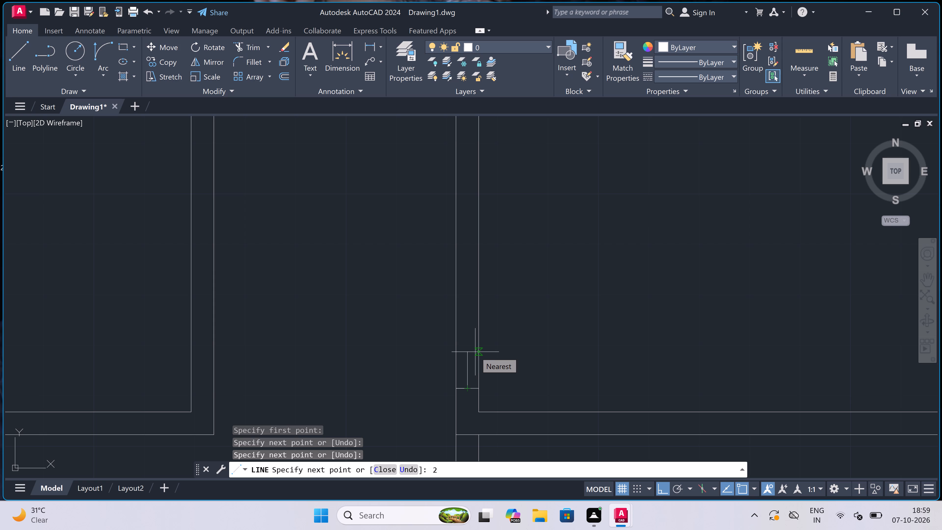
text(")
key(space)
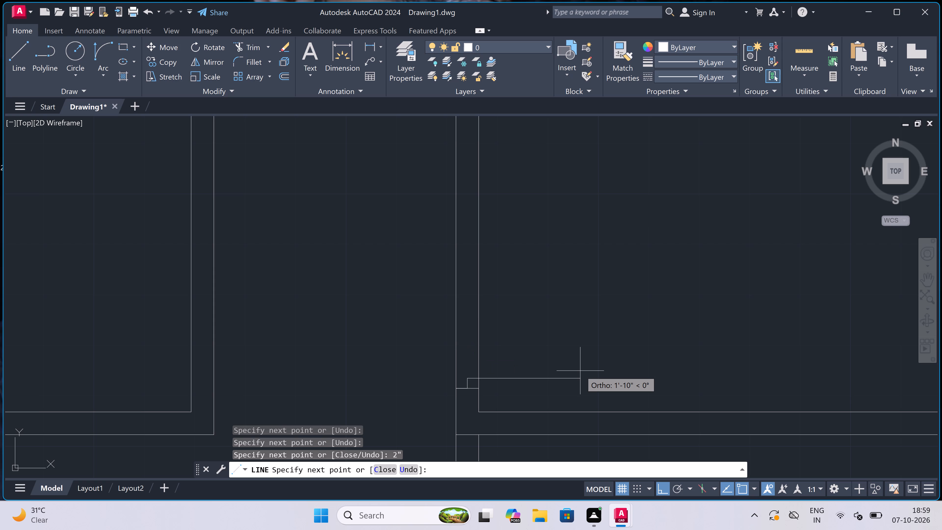
key(3)
text(')
key(space)
key(Escape)
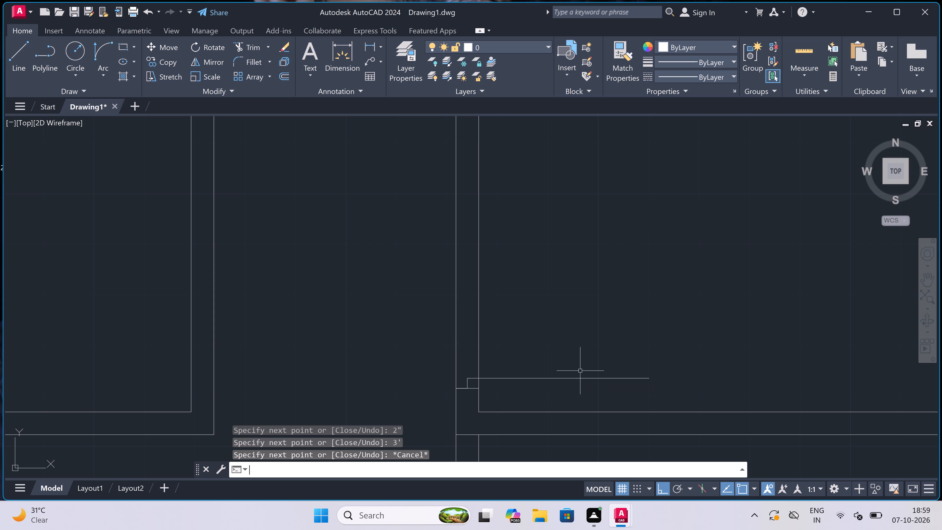
Draw the opposite jamb line across the fifth interior wall's thickness, above the 3' door leaf.
key(space)
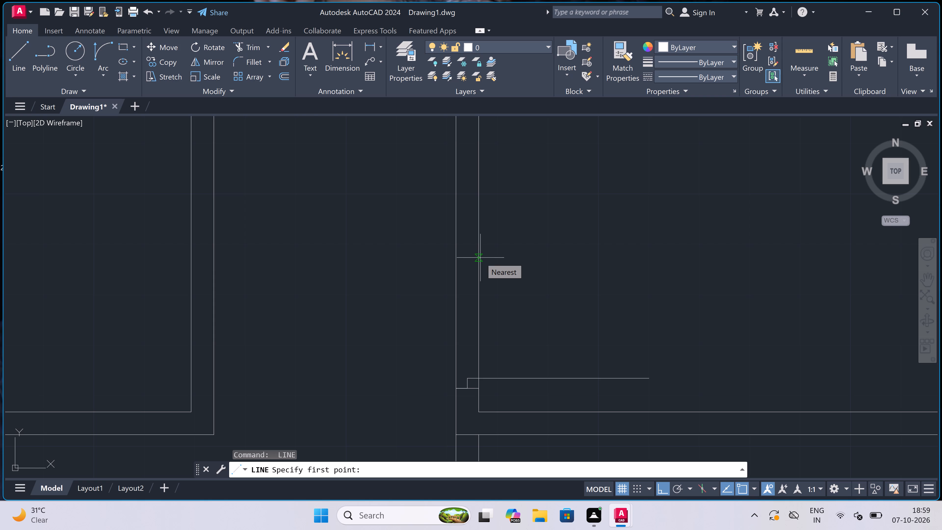
scroll(480, 258, down, 1)
scroll(480, 258, up, 1)
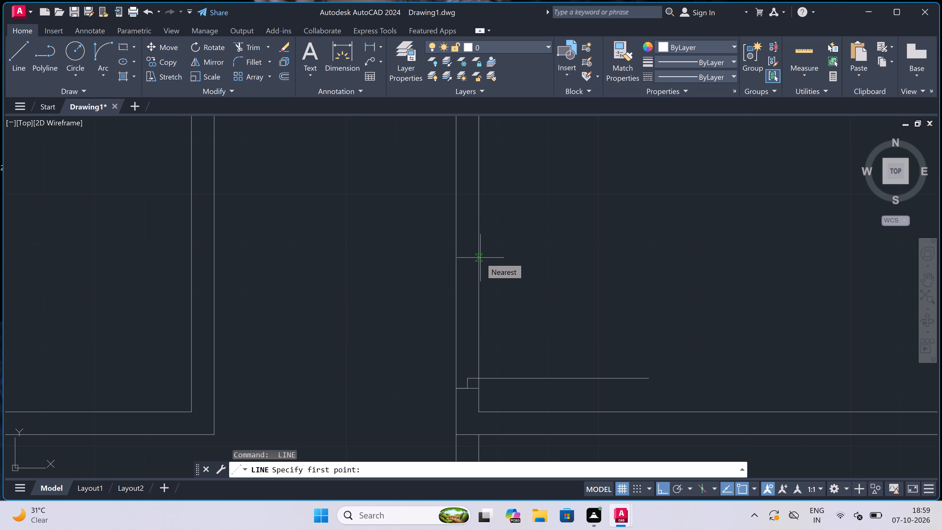
scroll(480, 258, down, 1)
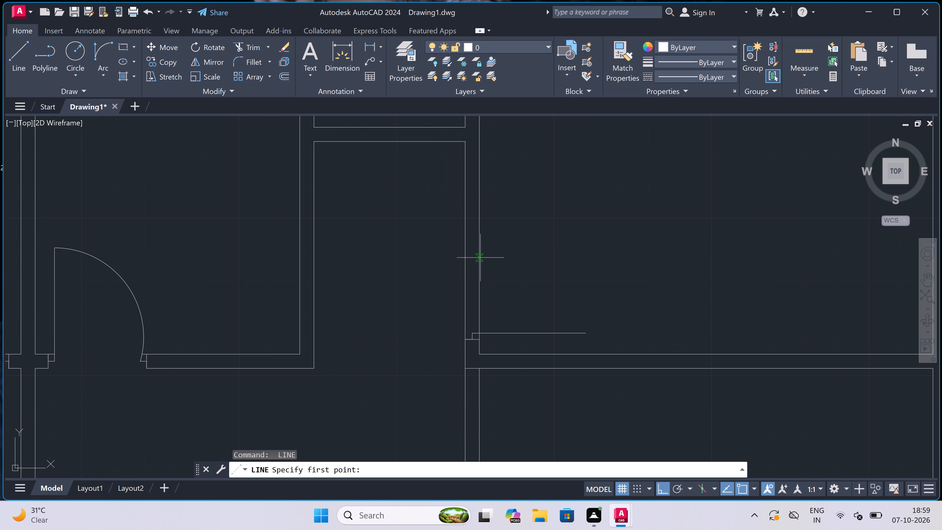
scroll(480, 258, up, 1)
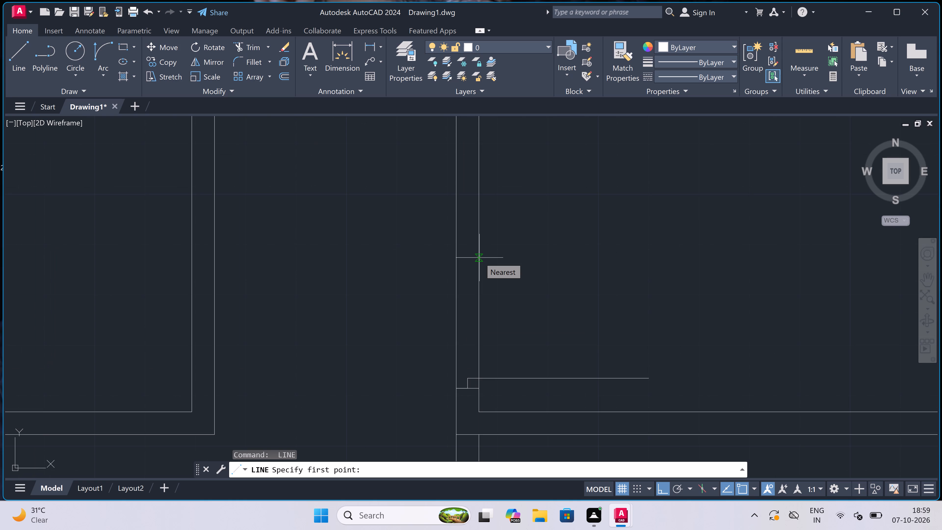
scroll(479, 258, down, 1)
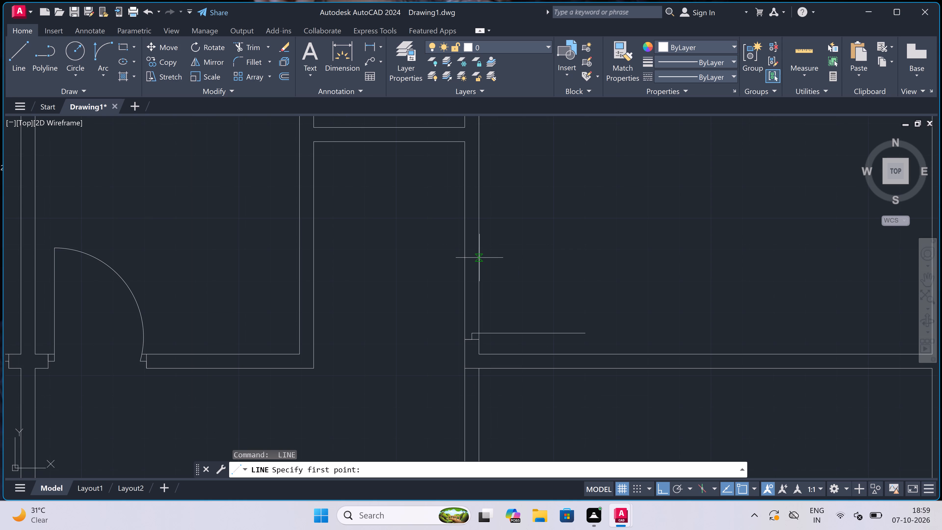
scroll(479, 258, up, 1)
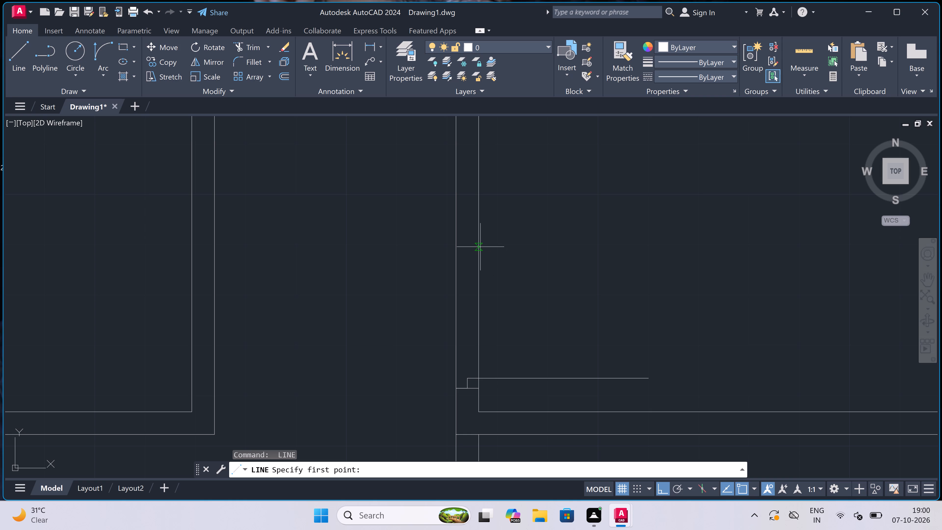
drag(481, 246, 477, 249)
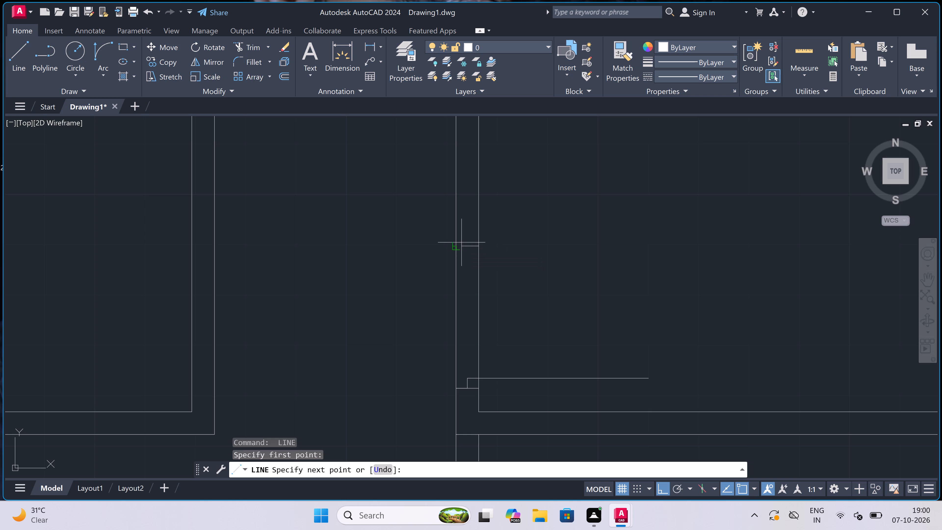
click(458, 245)
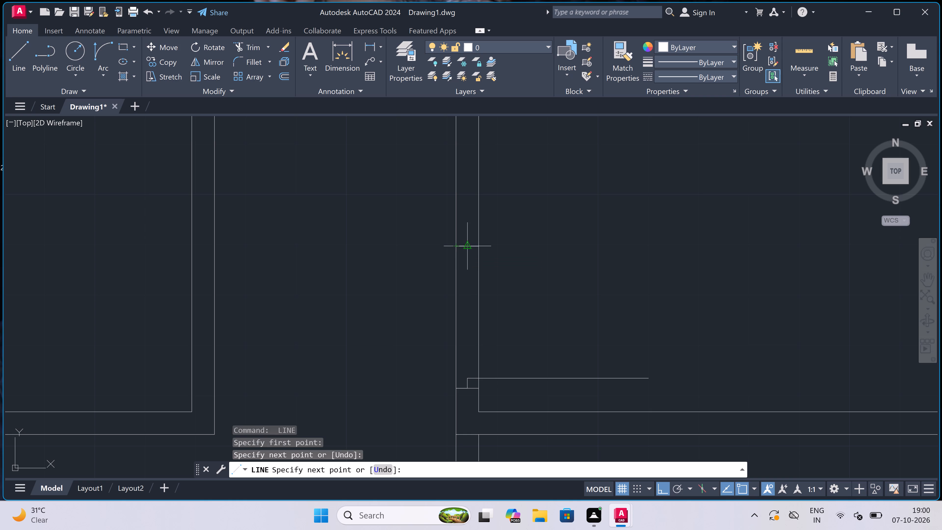
Draw a 2" line downward from the midpoint of the upper jamb line in the fifth interior wall.
click(464, 247)
key(2)
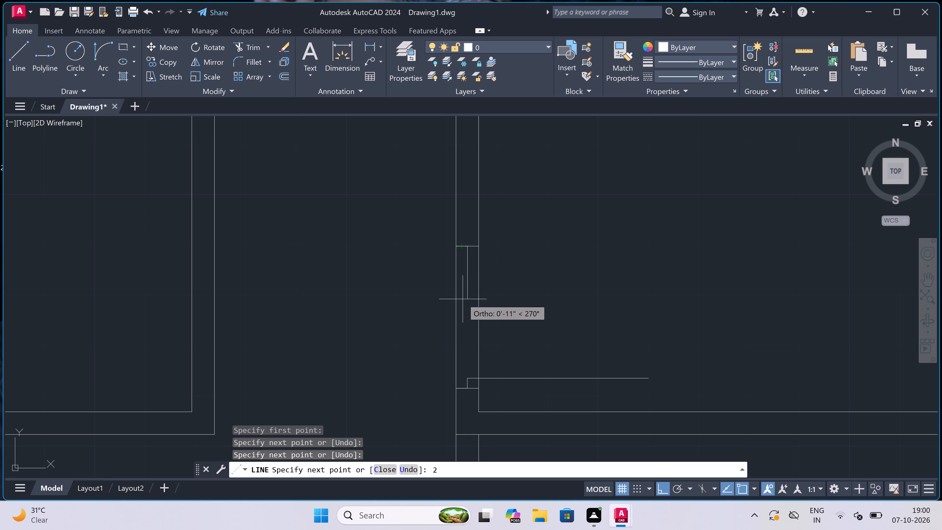
text(")
key(space)
key(Escape)
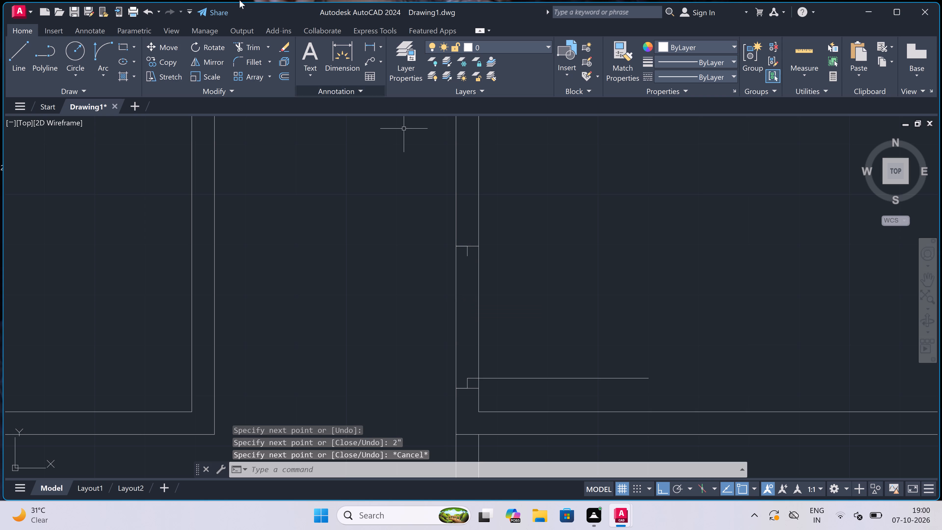
Draw the door swing arc from the 3' leaf's free end to the lower end of the upper 2" line.
click(95, 45)
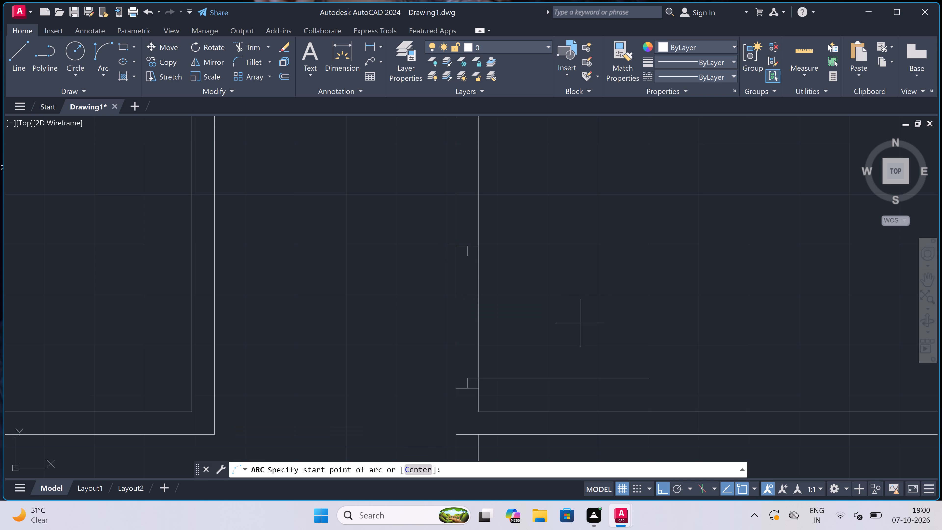
click(647, 377)
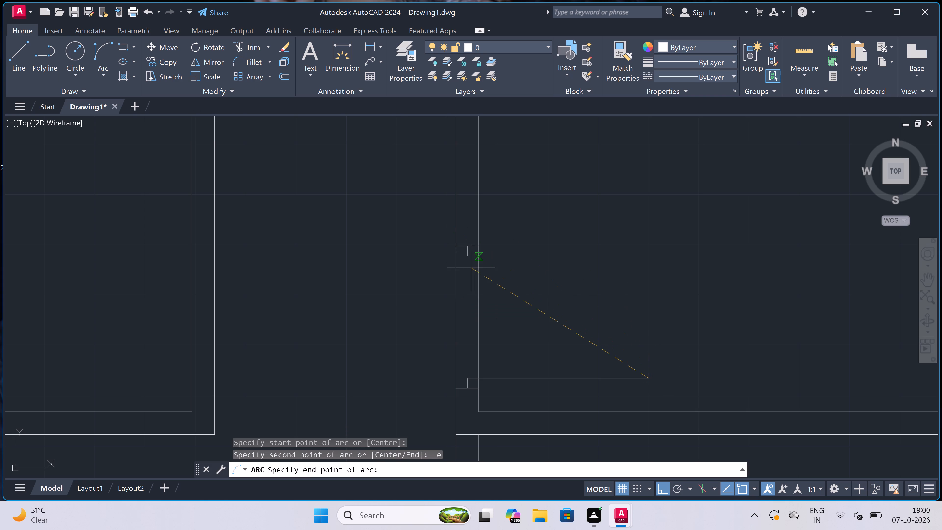
click(466, 258)
click(502, 229)
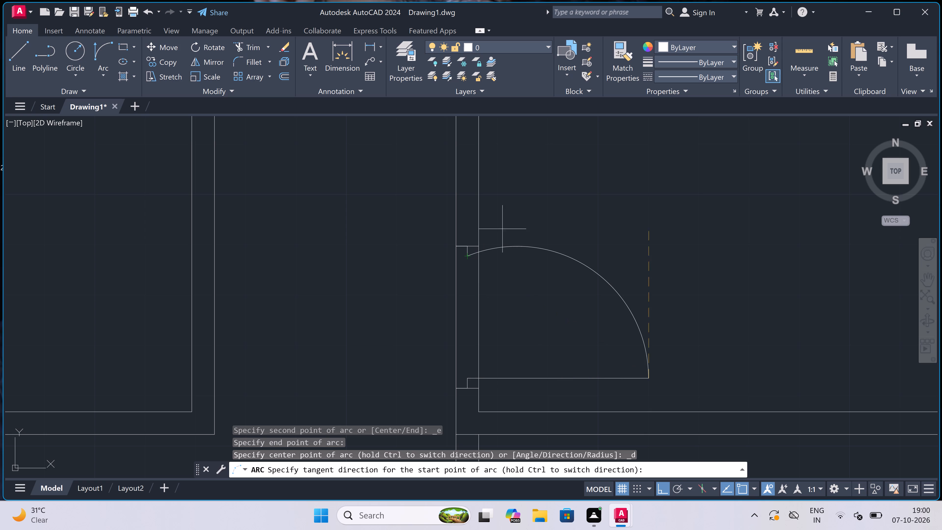
Trim both lines of the fifth interior wall between the two jambs of the upper-right corner room's door opening.
text(tr)
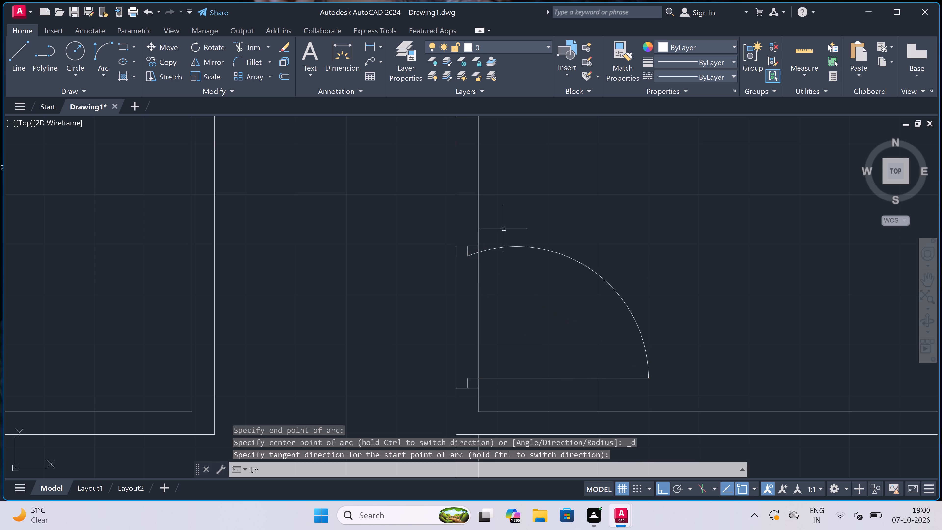
key(space)
scroll(444, 281, down, 4)
scroll(461, 285, up, 2)
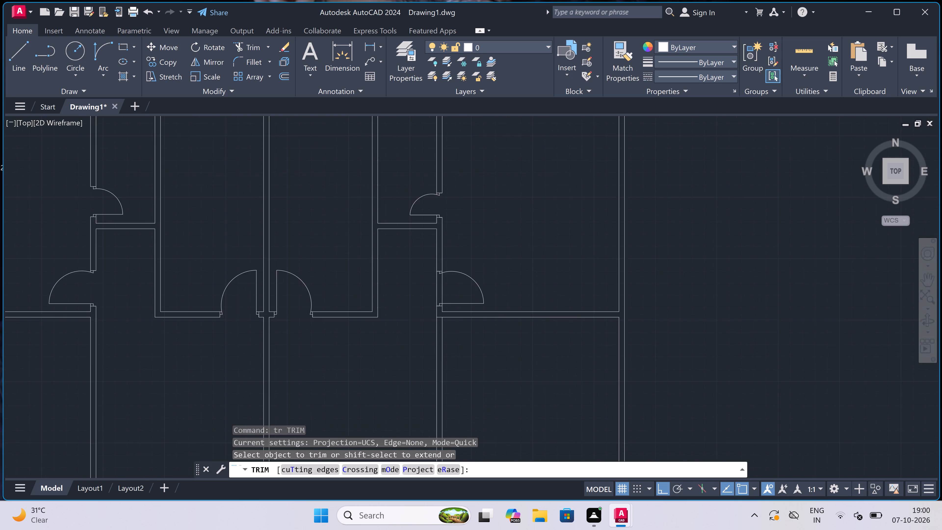
click(460, 284)
click(388, 290)
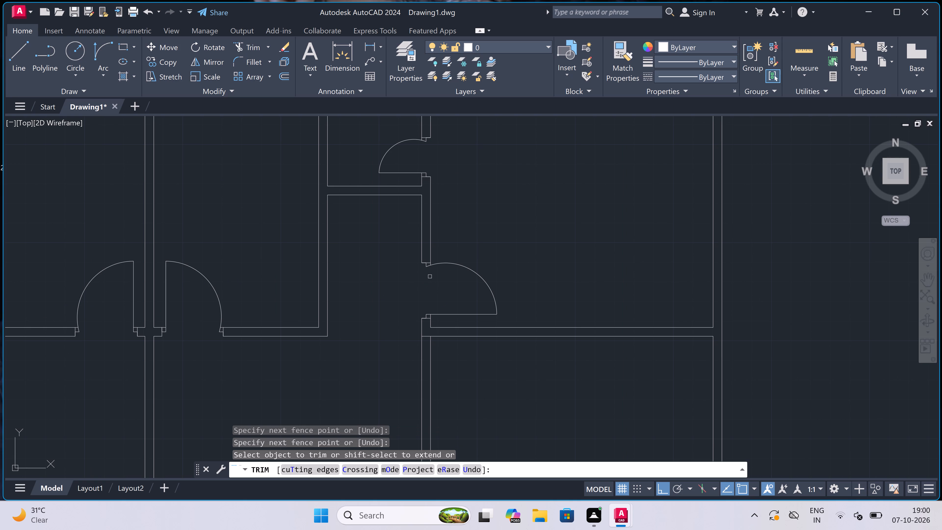
key(Escape)
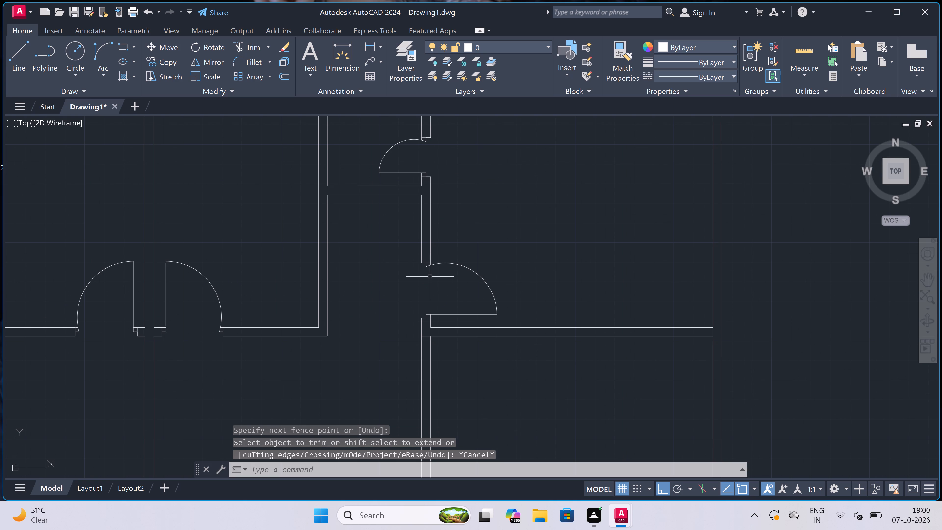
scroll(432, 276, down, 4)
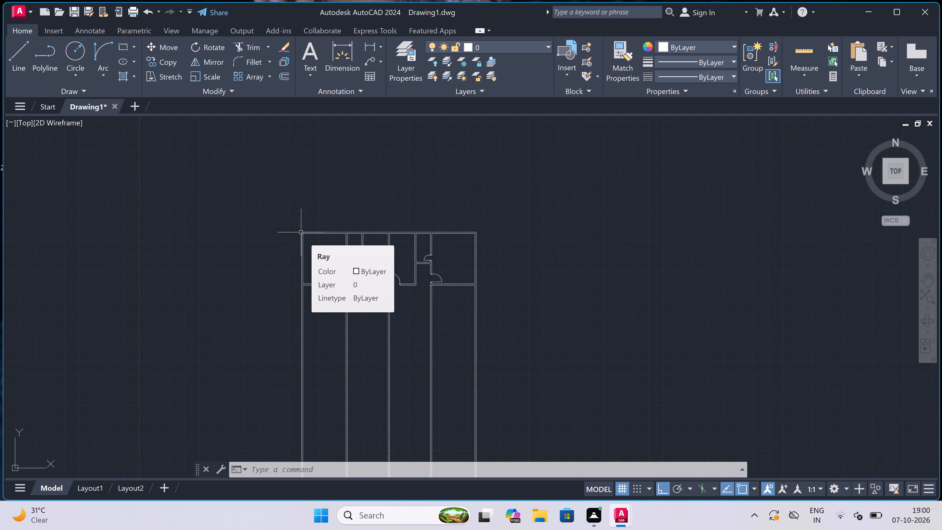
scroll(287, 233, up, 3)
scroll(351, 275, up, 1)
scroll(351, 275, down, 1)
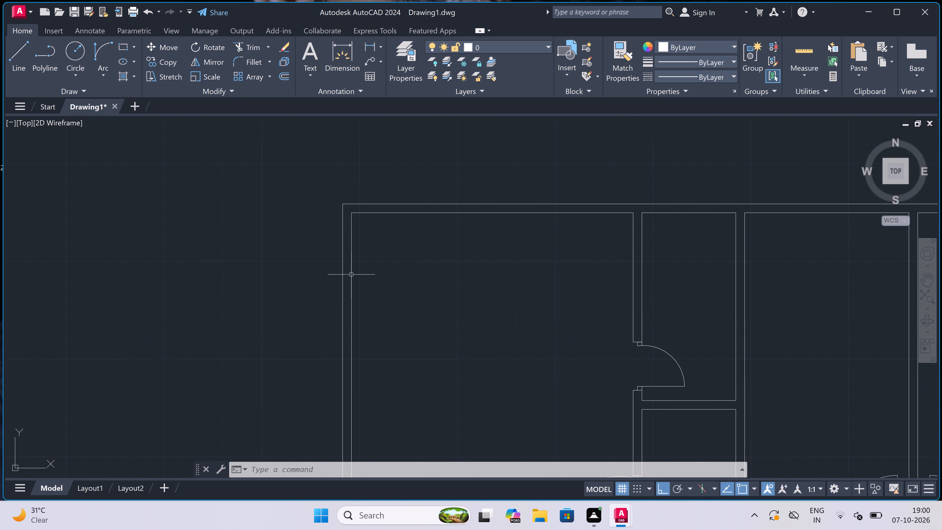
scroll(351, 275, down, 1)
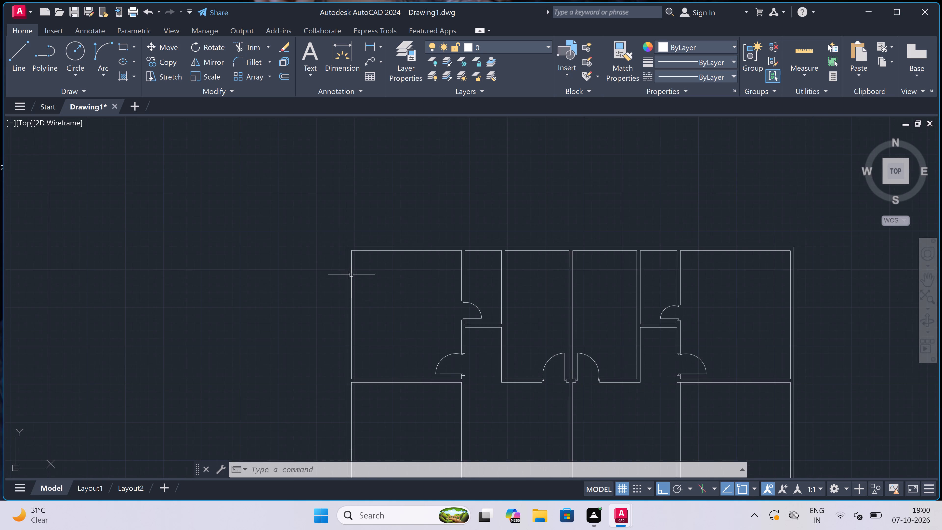
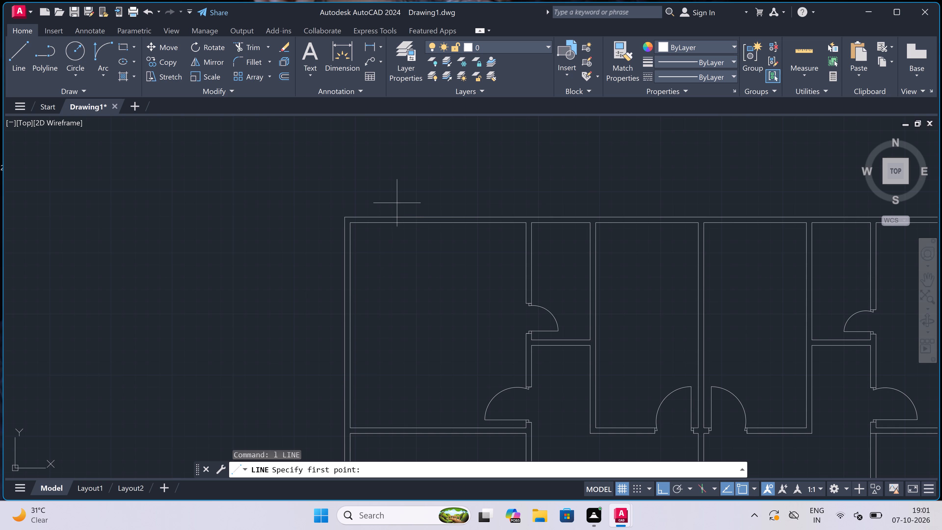
Draw a jamb line across the top exterior wall near the upper-left room's right corner, adding a 2" line leftward from its midpoint.
scroll(398, 203, up, 2)
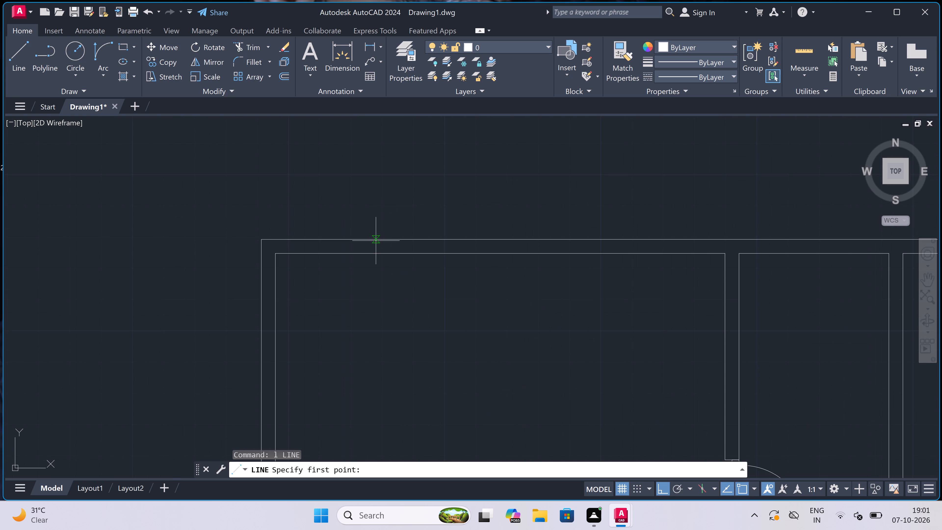
scroll(376, 241, down, 2)
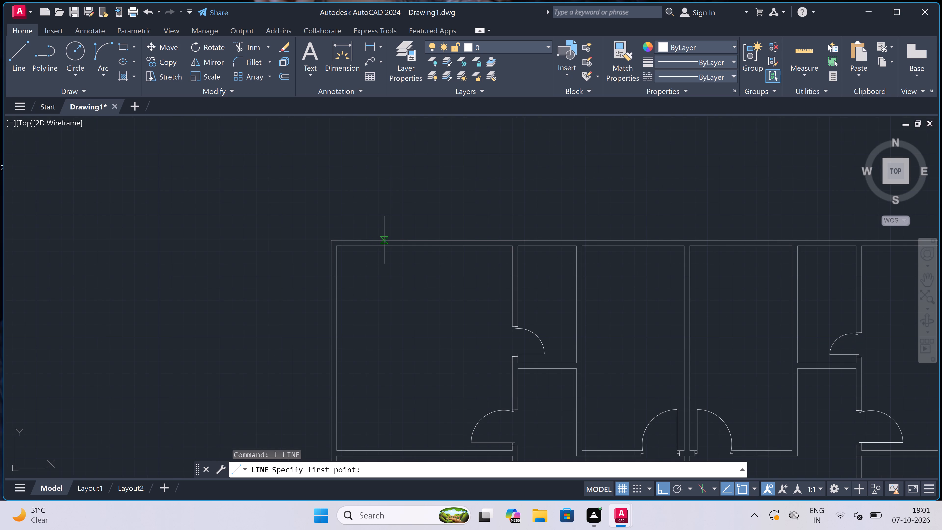
scroll(448, 244, up, 1)
scroll(520, 240, up, 2)
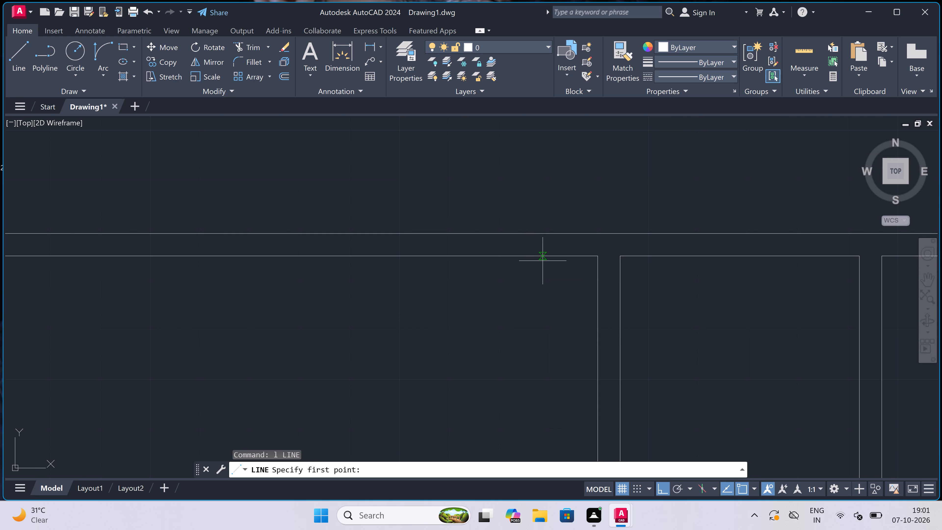
click(542, 260)
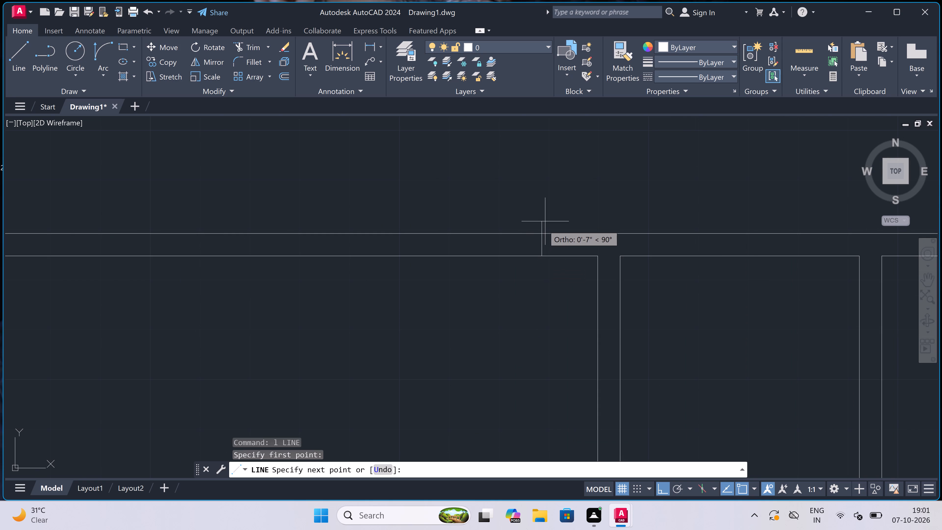
click(540, 233)
click(538, 248)
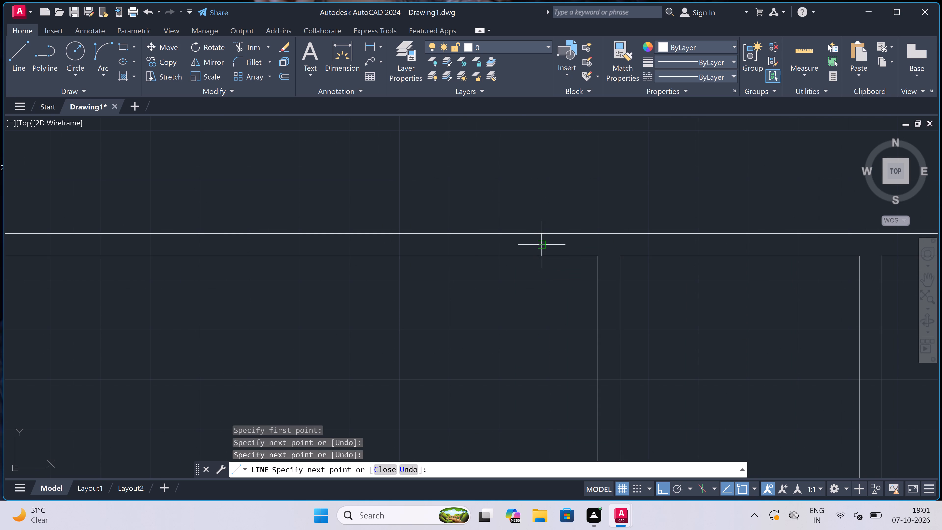
key(2)
key(shift+quotedbl)
key(space)
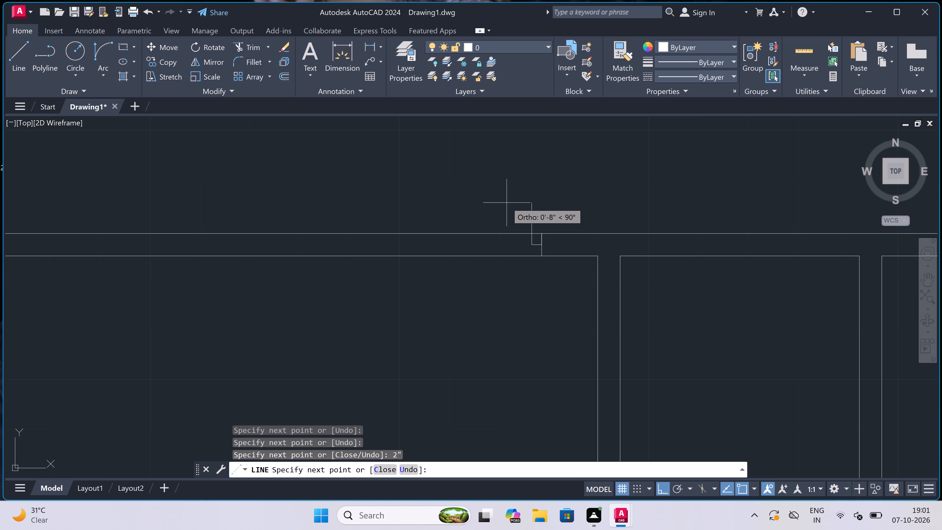
Draw a 2' door leaf upward from the free end of the 2" line, outside the top wall.
key(2)
text(')
key(space)
key(Escape)
Draw the opposite jamb line across the top wall, left of the 2' leaf, with a 2" line rightward from its midpoint.
key(space)
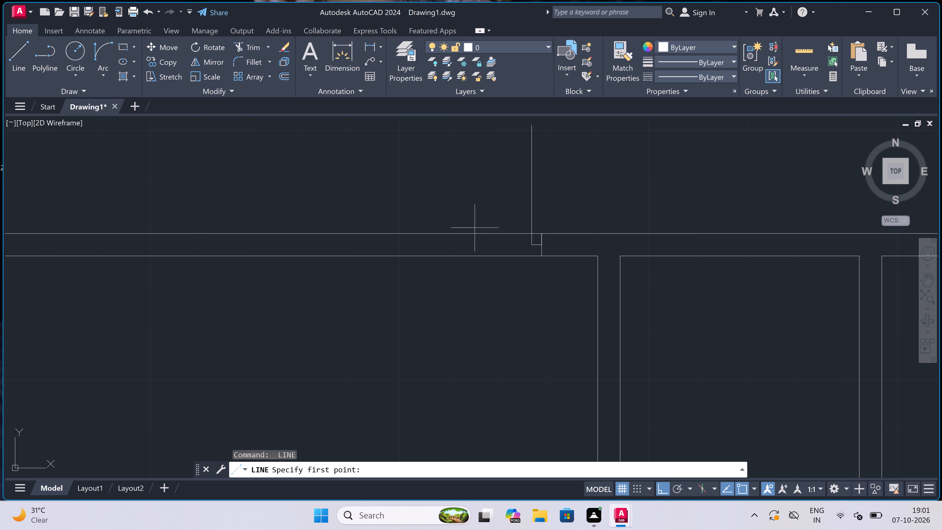
click(427, 231)
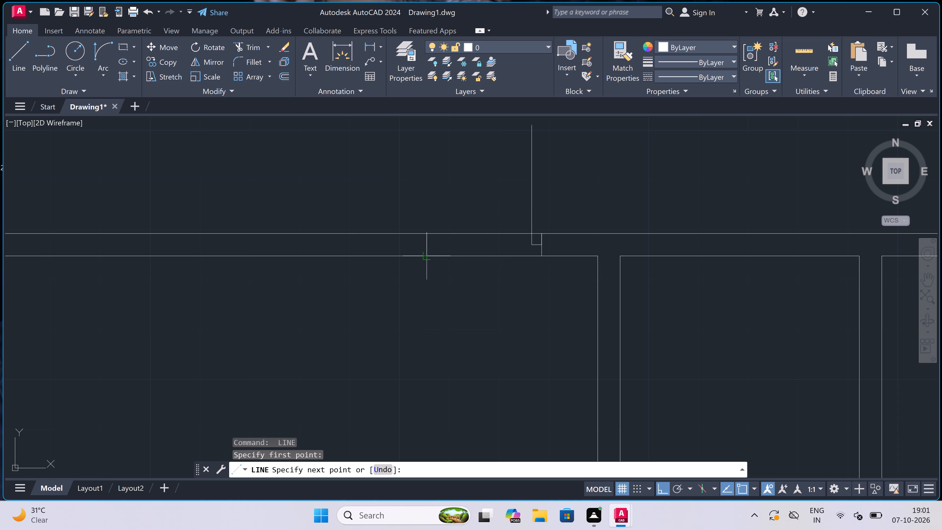
click(426, 255)
click(429, 245)
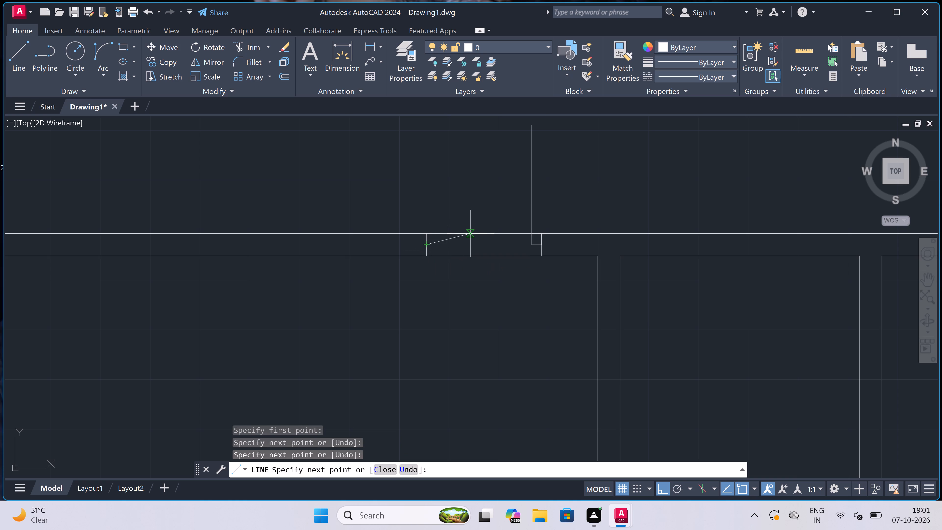
key(2)
text(")
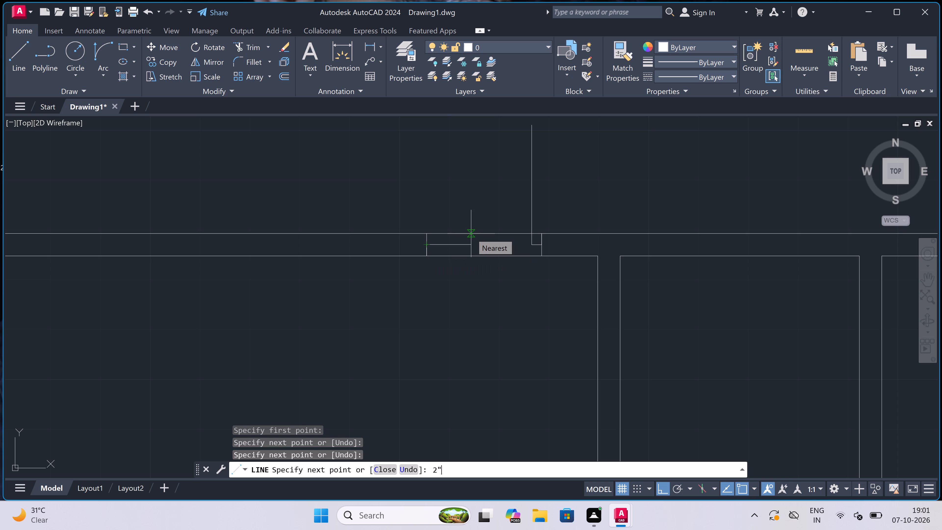
key(space)
key(Escape)
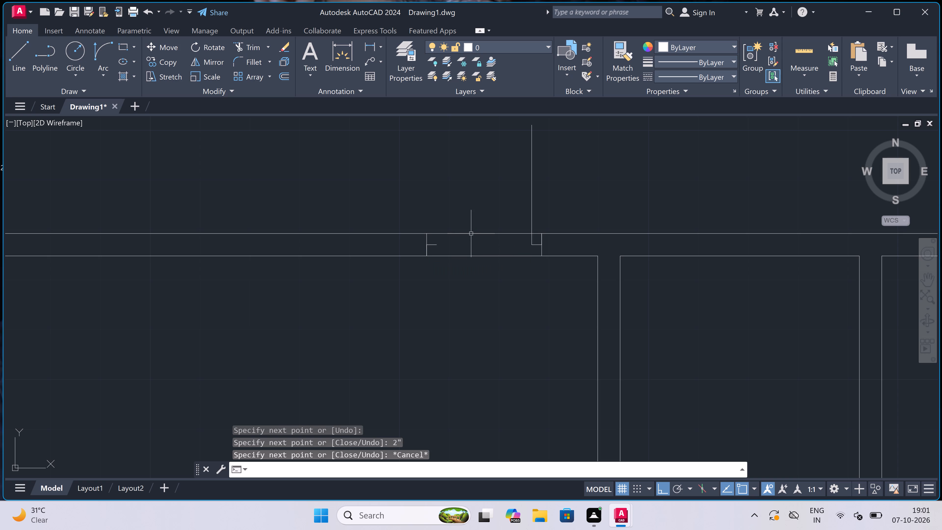
Draw the door swing arc from the 2' leaf's upper end to the free end of the left jamb's 2" line.
click(99, 49)
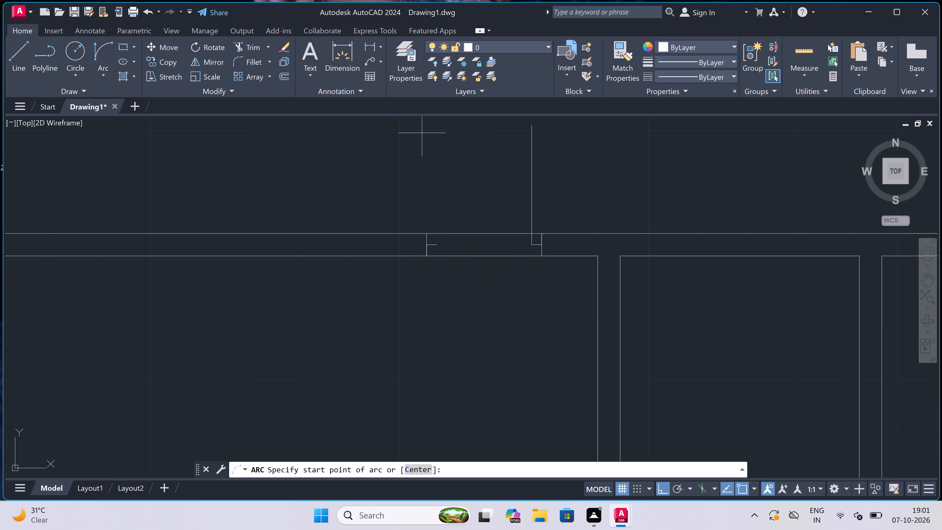
click(531, 126)
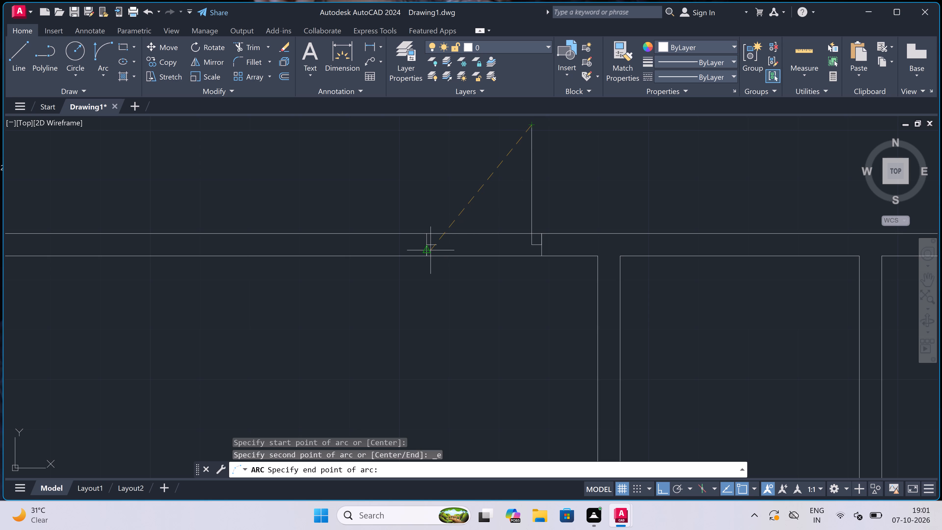
click(439, 243)
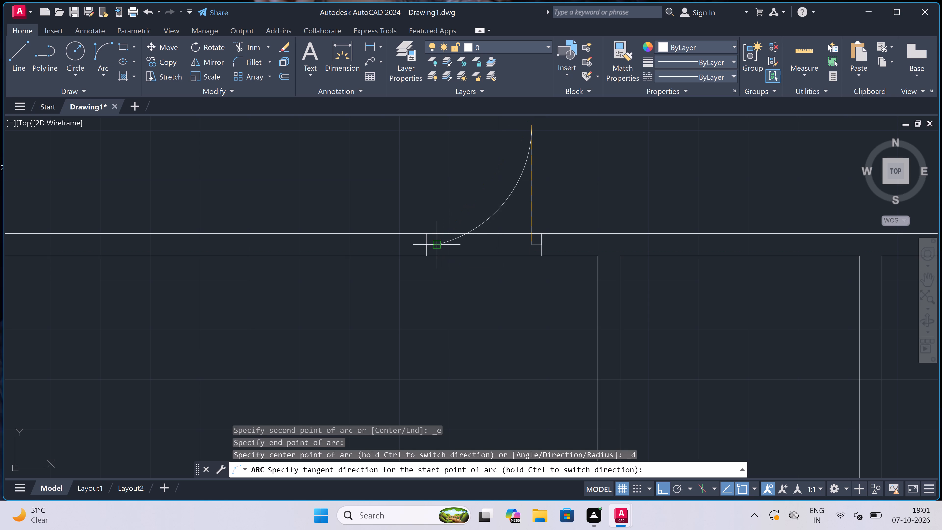
click(393, 209)
Trim both top exterior wall lines between the two jambs of the upper-left room's door opening.
text(tr)
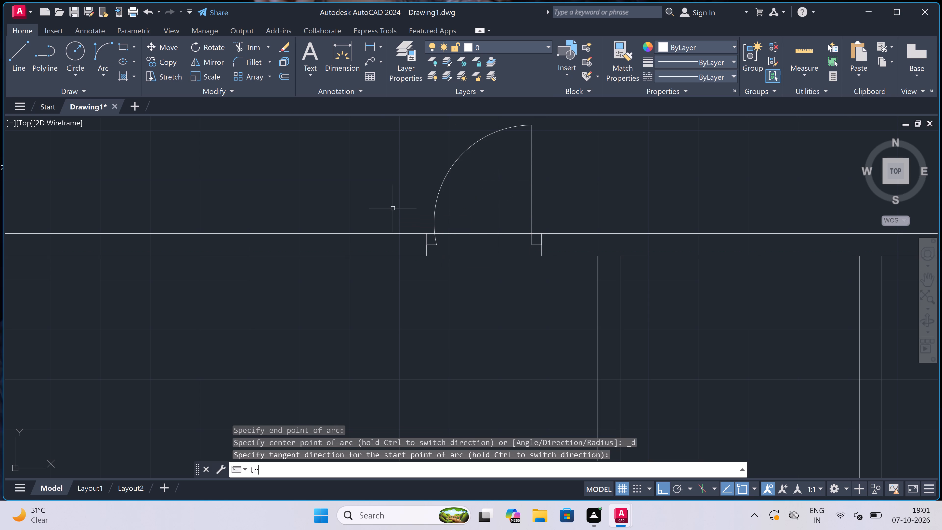
key(space)
scroll(393, 208, down, 1)
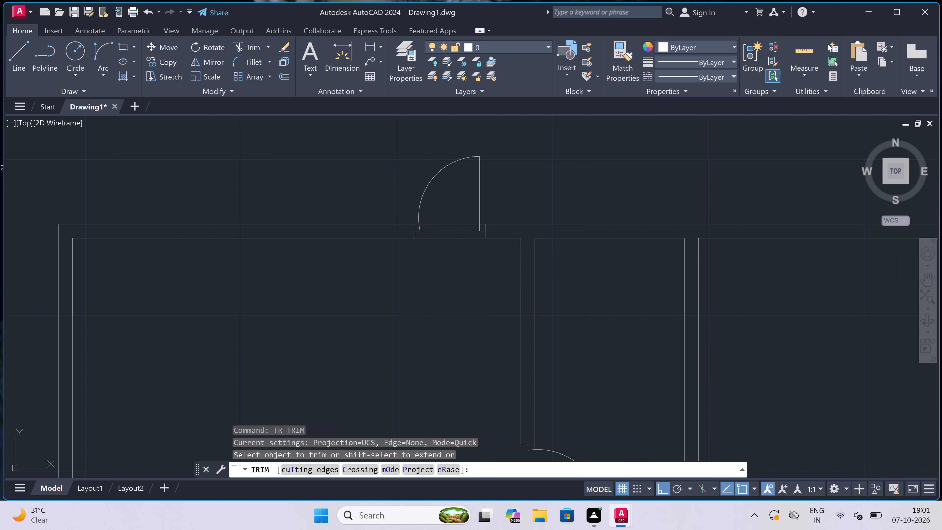
click(441, 218)
click(437, 259)
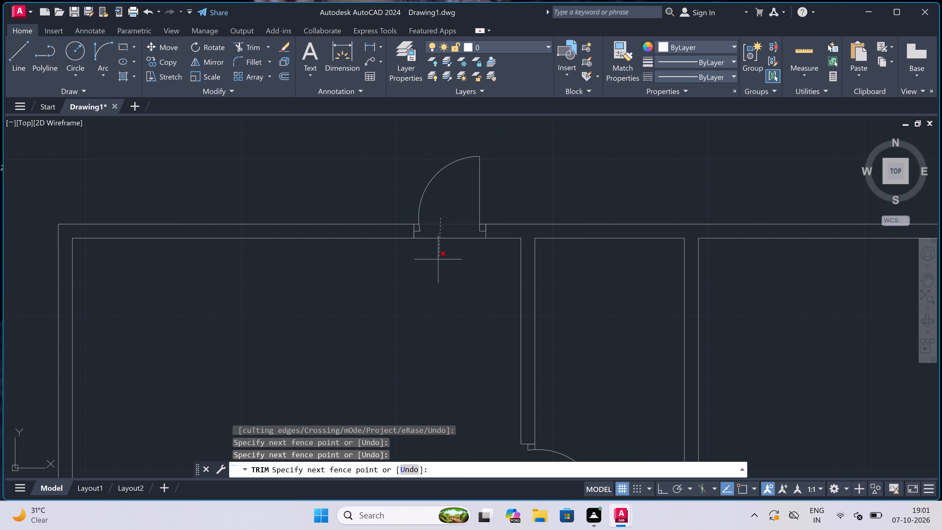
scroll(416, 252, down, 3)
key(Escape)
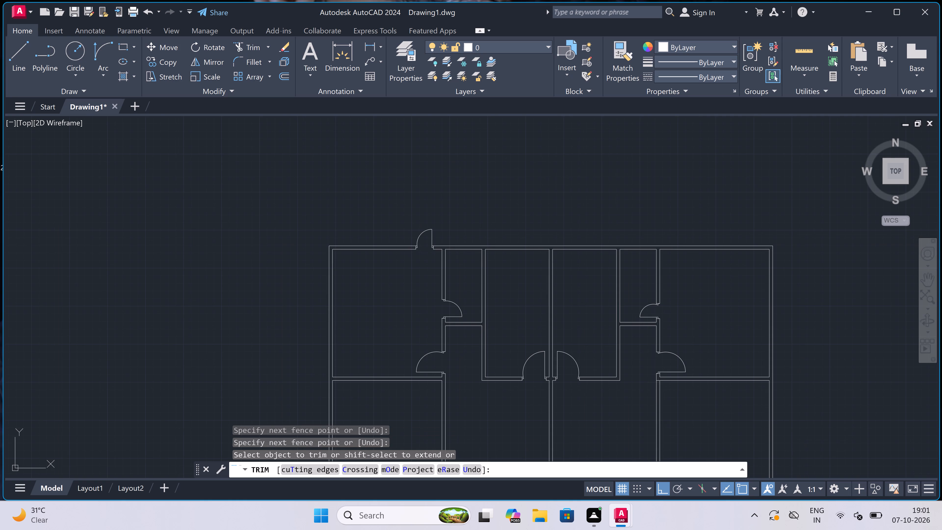
Draw a jamb line across the top exterior wall near the upper-right room's left corner, adding a 2" line rightward from its midpoint.
text(l)
key(space)
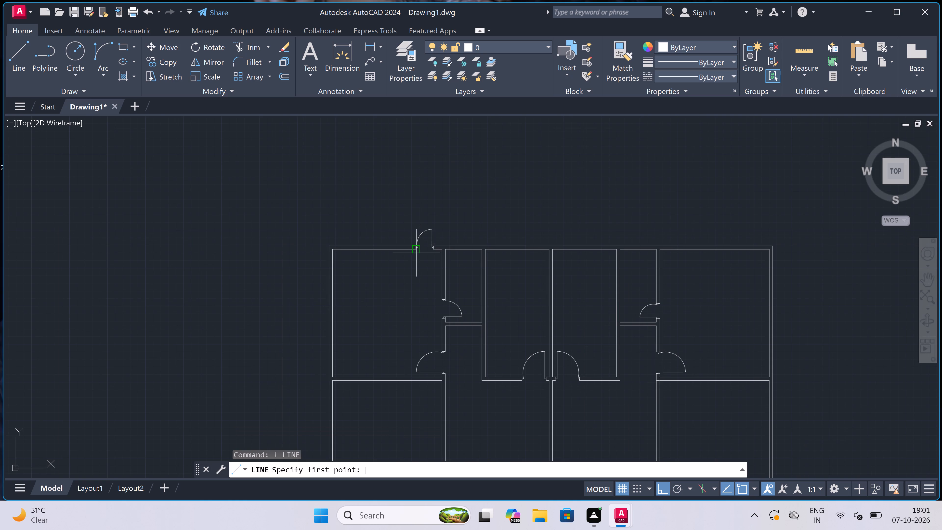
scroll(422, 250, down, 1)
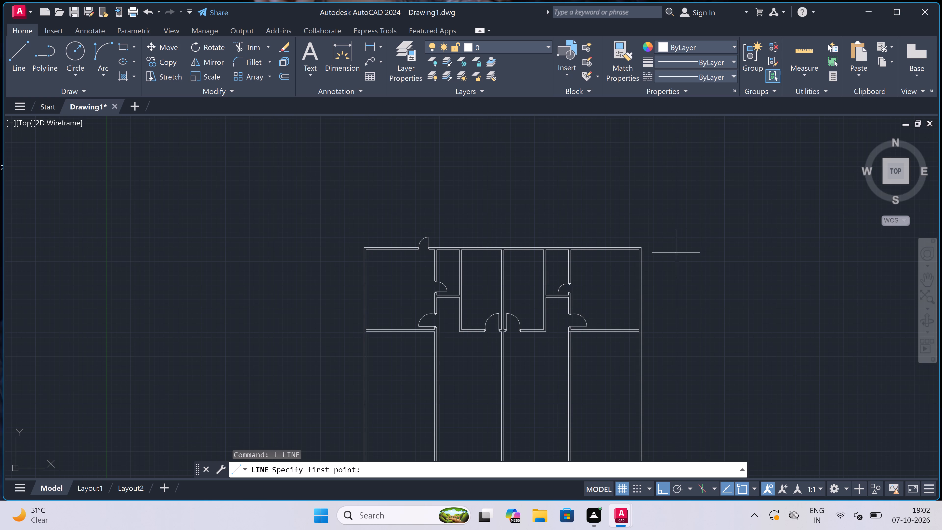
scroll(677, 252, up, 2)
scroll(404, 235, up, 2)
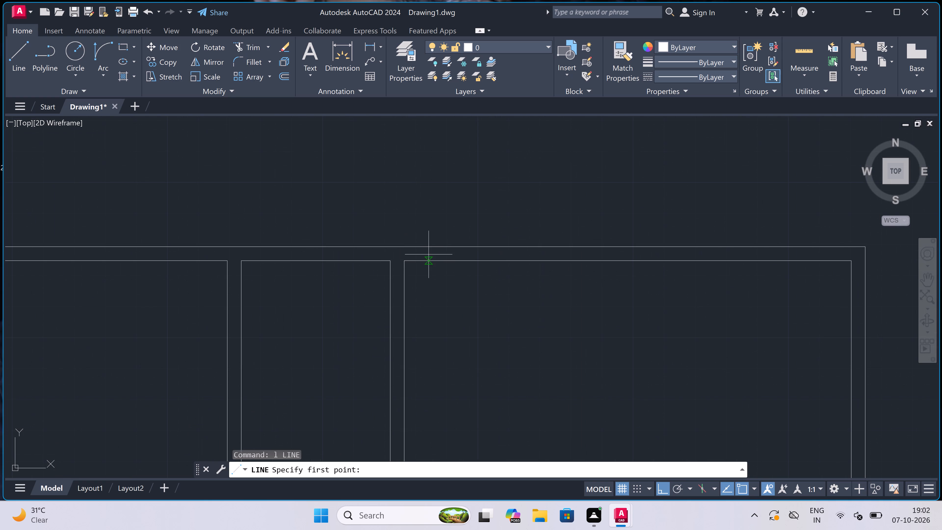
click(428, 260)
click(429, 248)
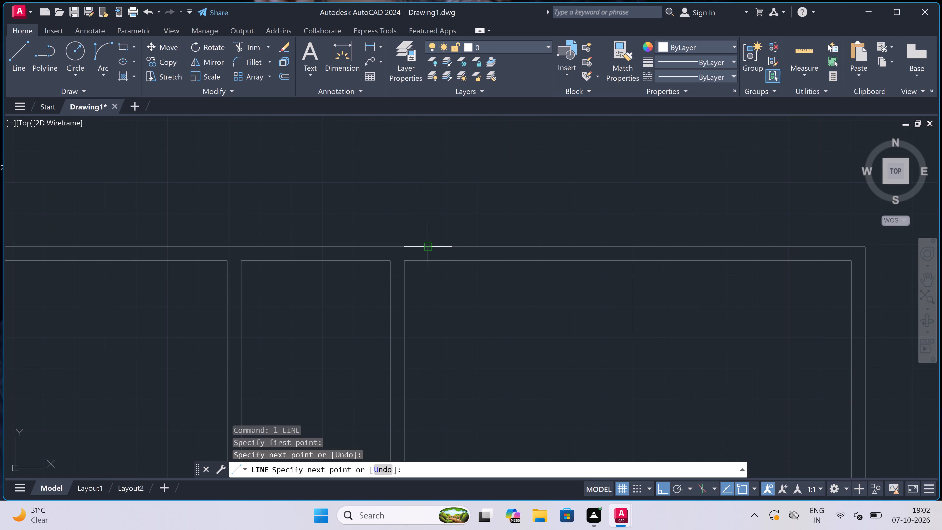
click(429, 253)
scroll(435, 252, up, 1)
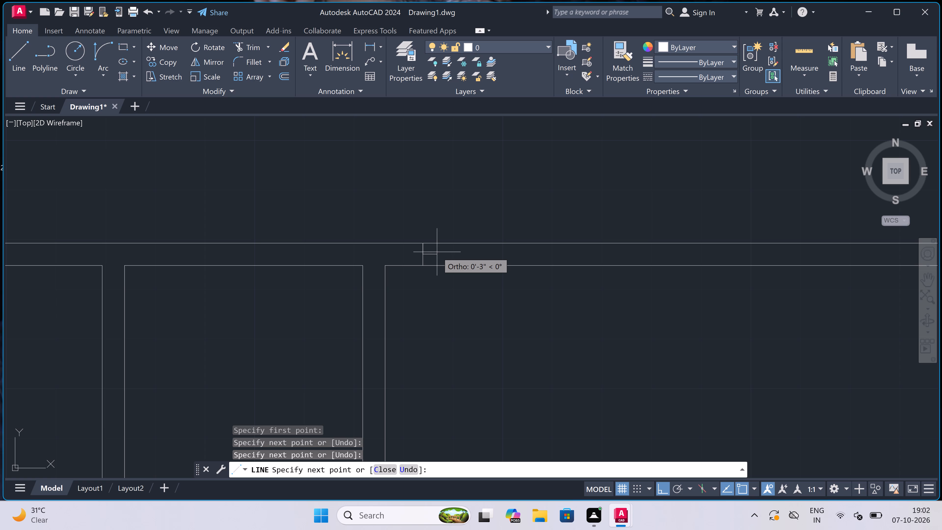
key(2)
text(")
key(space)
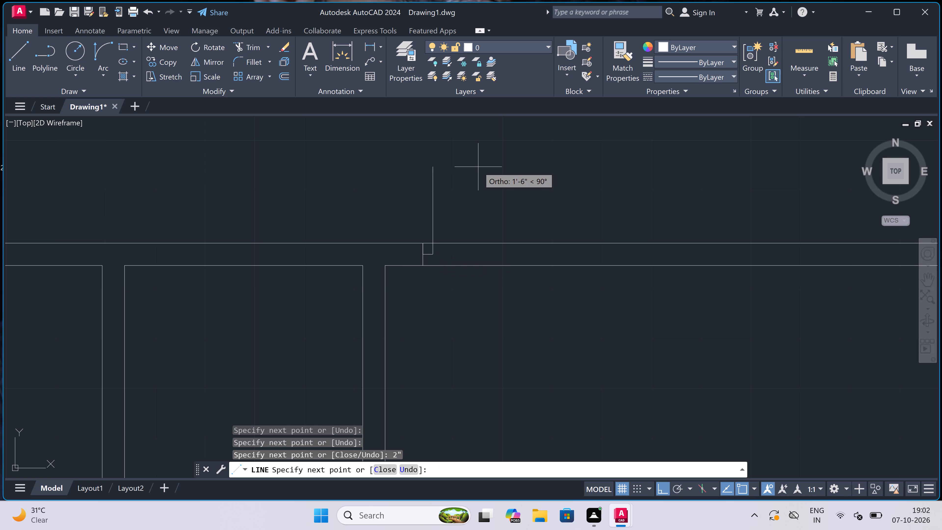
Draw a 2' door leaf upward from the free end of the upper-right room's 2" line.
key(2)
text(')
key(space)
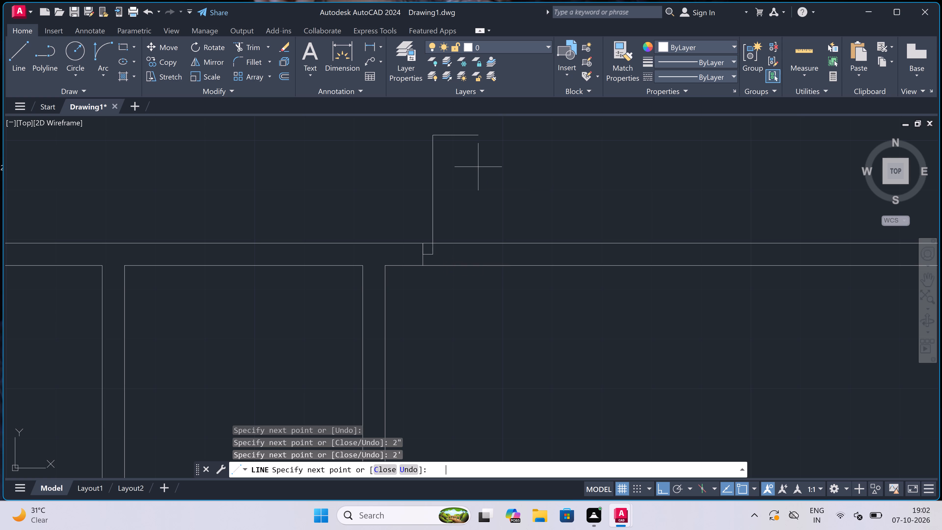
key(Escape)
Draw the opposite jamb line across the top wall, right of the new 2' leaf, with a 2" line leftward from its midpoint.
key(space)
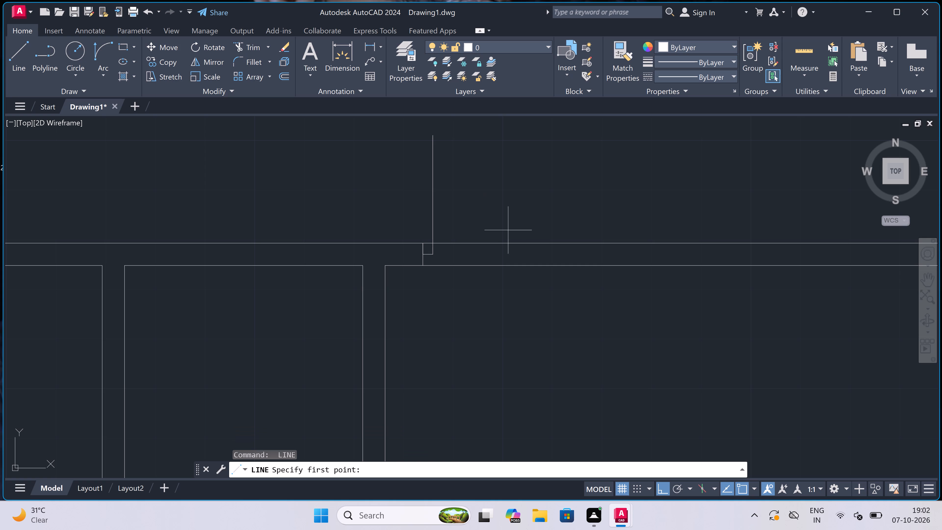
click(549, 246)
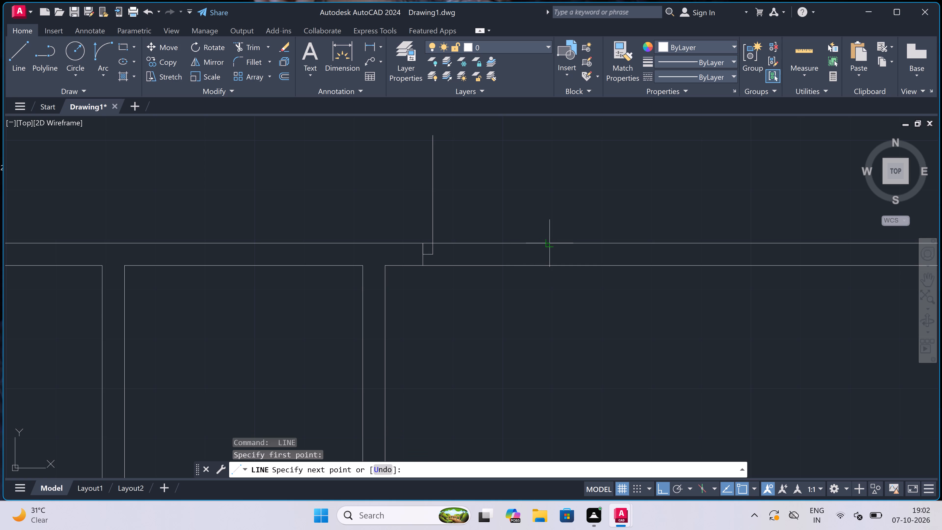
click(551, 261)
scroll(551, 257, up, 2)
click(548, 249)
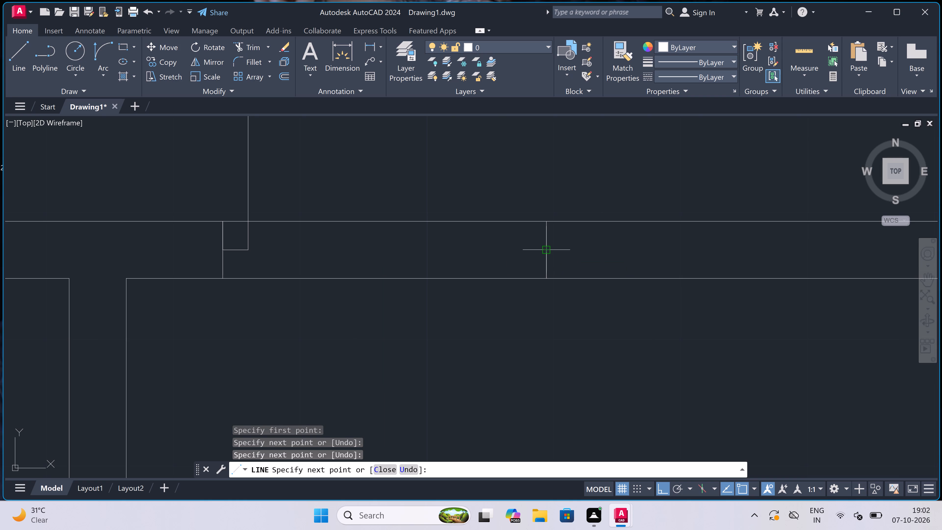
key(2)
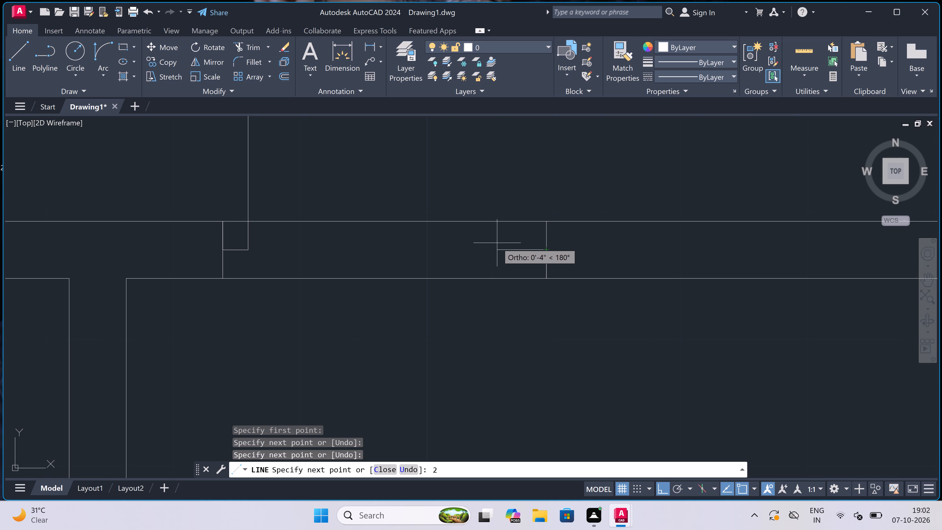
text(")
key(space)
key(Escape)
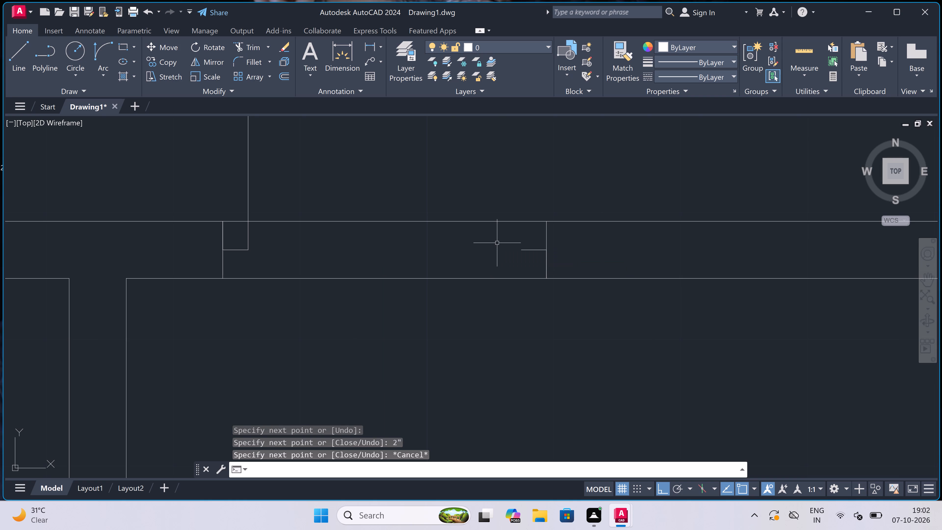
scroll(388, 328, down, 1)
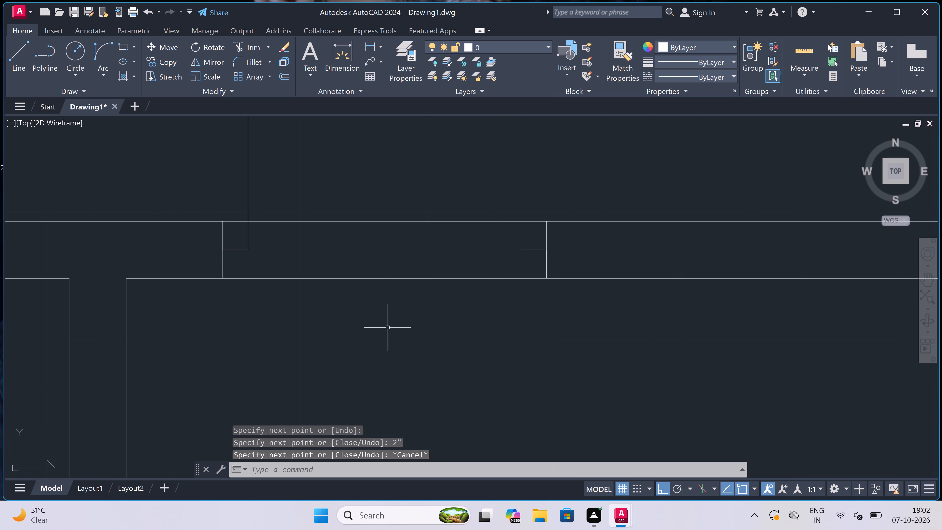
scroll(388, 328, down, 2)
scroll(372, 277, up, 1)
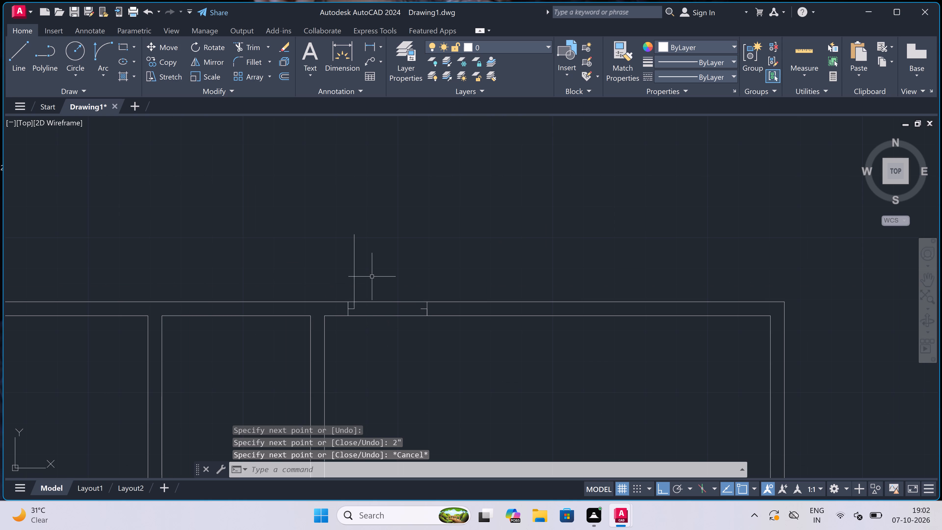
Draw the upper-right room's door swing arc from the leaf's top end to the opposite jamb's 2" line, tangent horizontally at its start.
scroll(371, 278, up, 1)
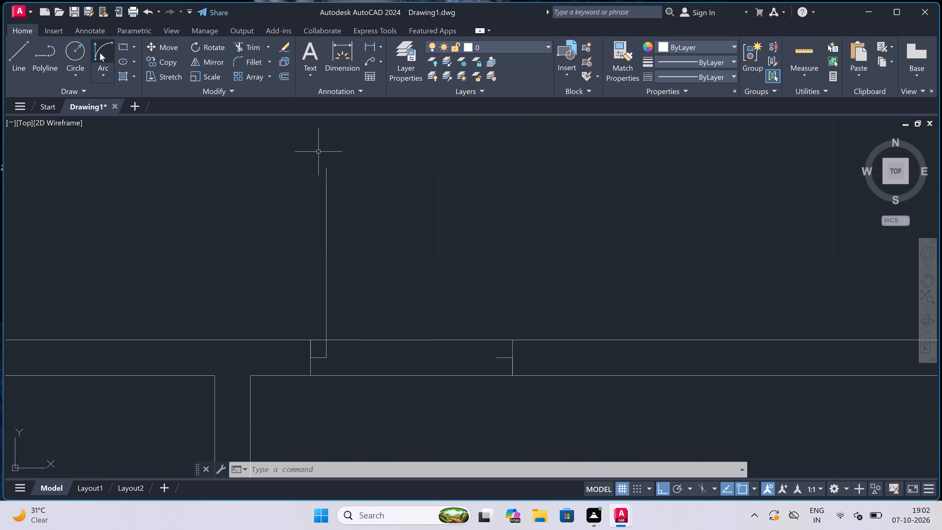
drag(103, 45, 113, 34)
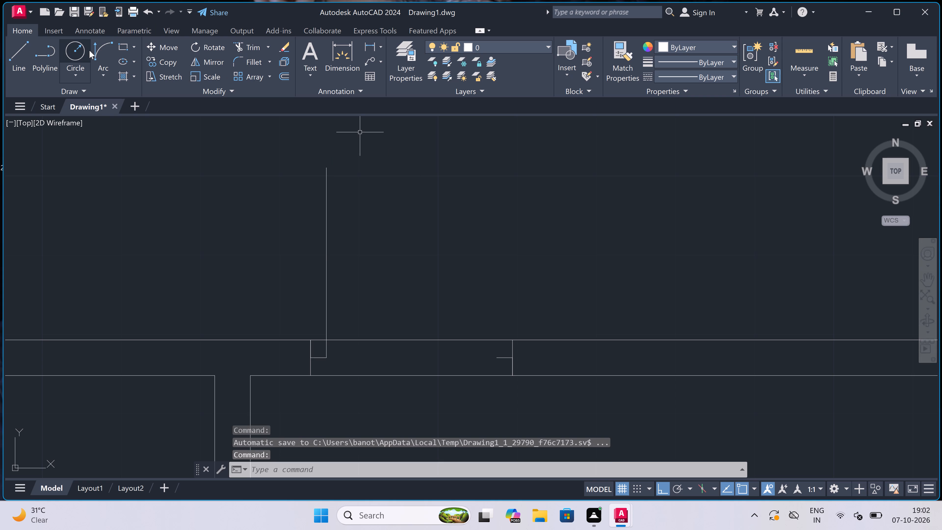
click(101, 51)
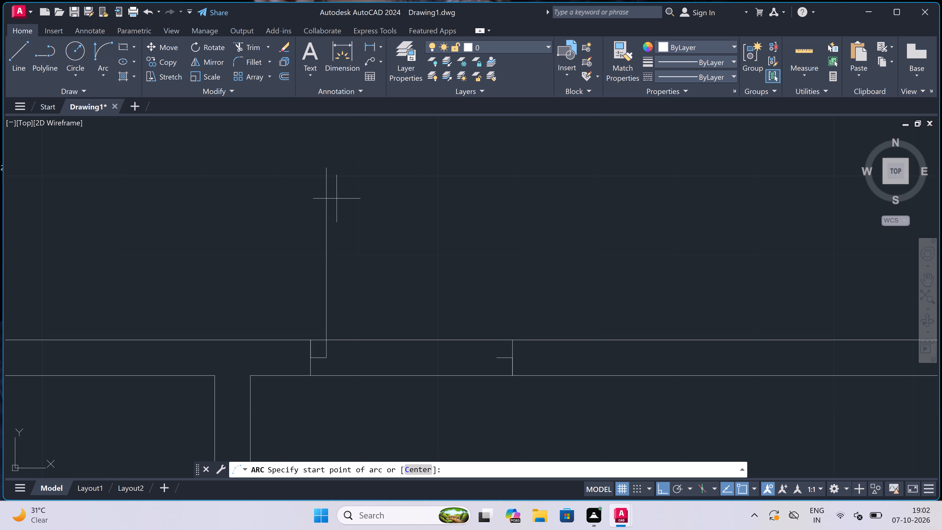
double_click(325, 171)
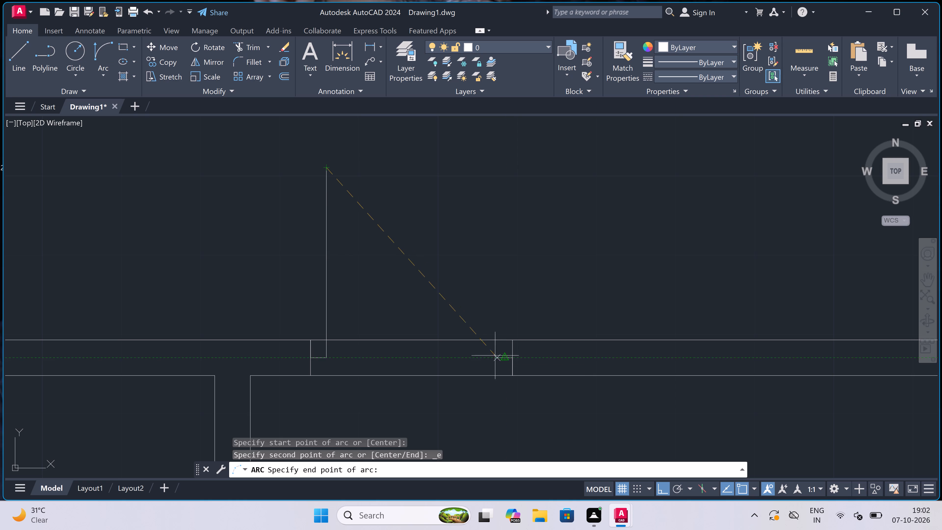
click(494, 360)
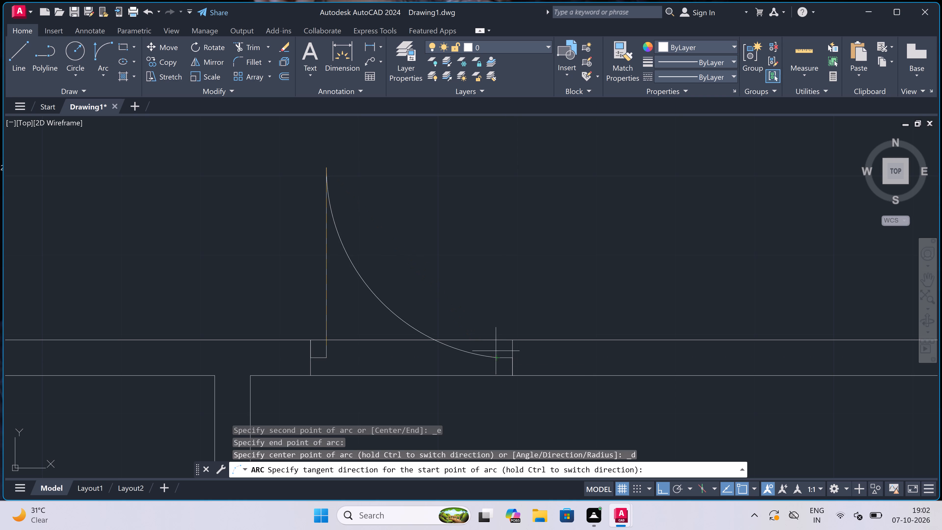
click(501, 265)
Trim both top exterior wall lines between the two jambs of the upper-right room's door opening.
text(tr)
key(space)
scroll(503, 263, down, 3)
scroll(481, 271, up, 2)
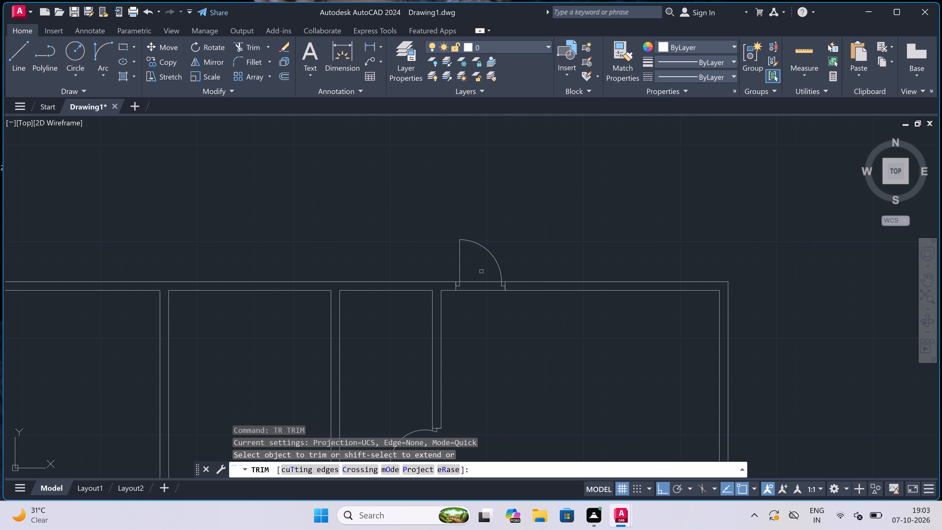
click(481, 271)
click(479, 347)
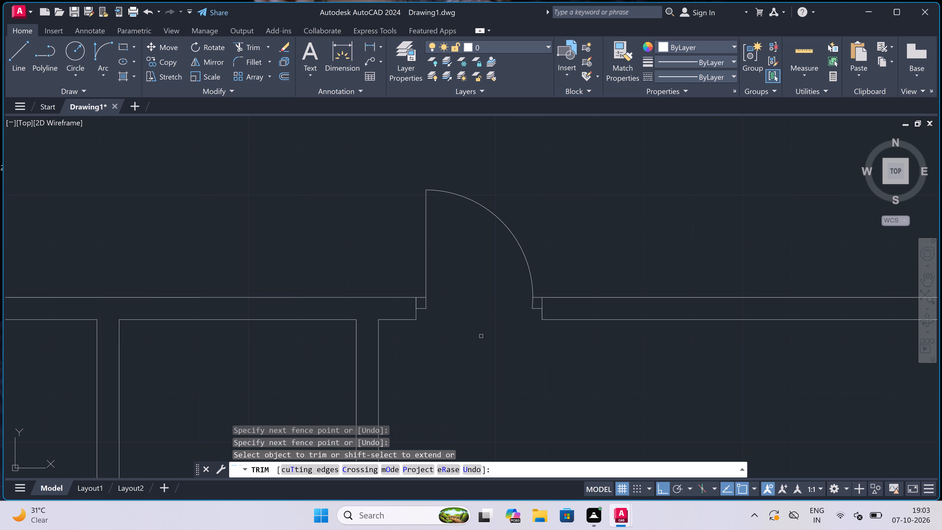
key(Escape)
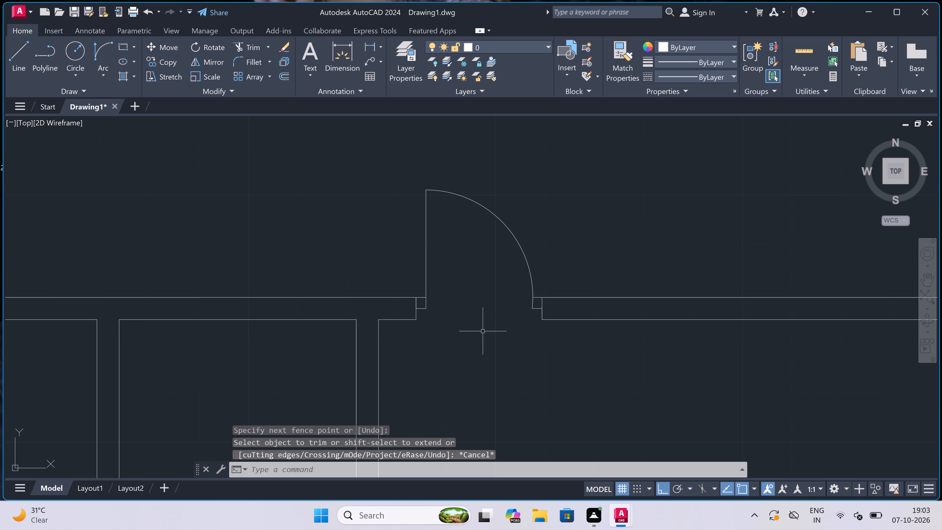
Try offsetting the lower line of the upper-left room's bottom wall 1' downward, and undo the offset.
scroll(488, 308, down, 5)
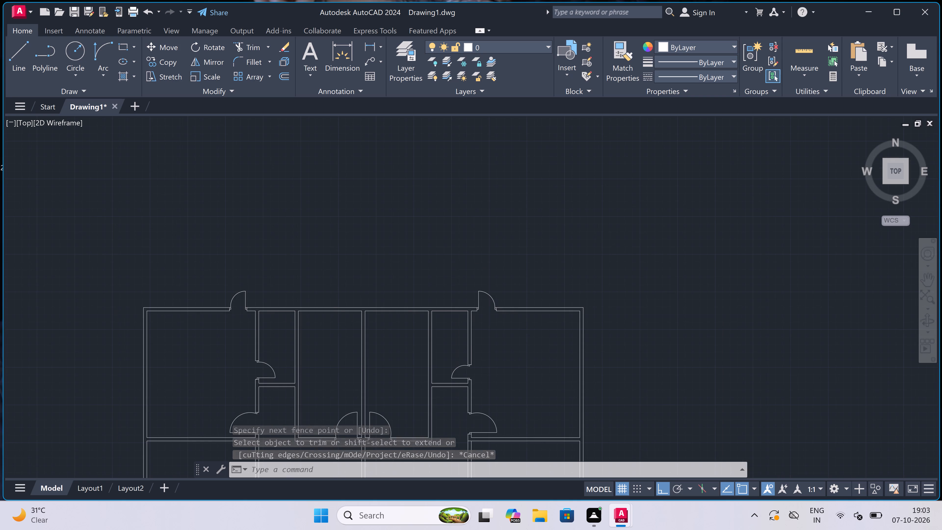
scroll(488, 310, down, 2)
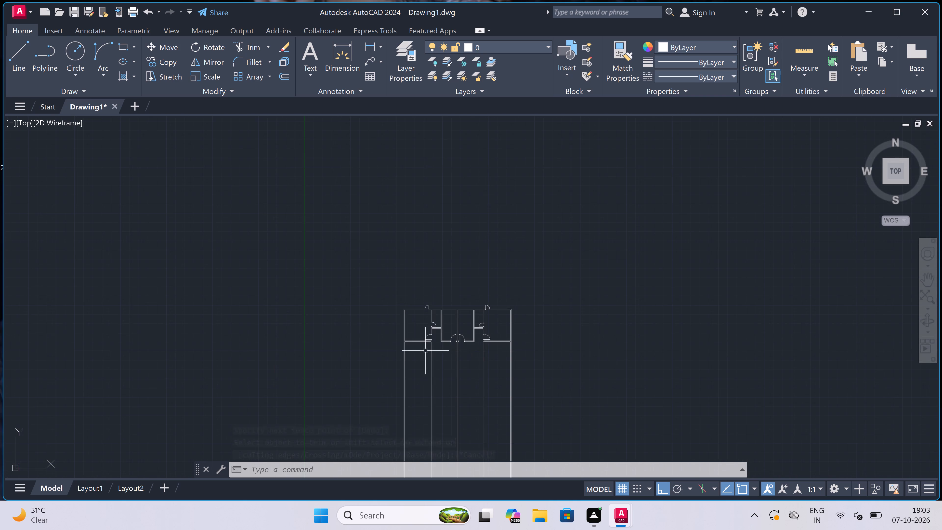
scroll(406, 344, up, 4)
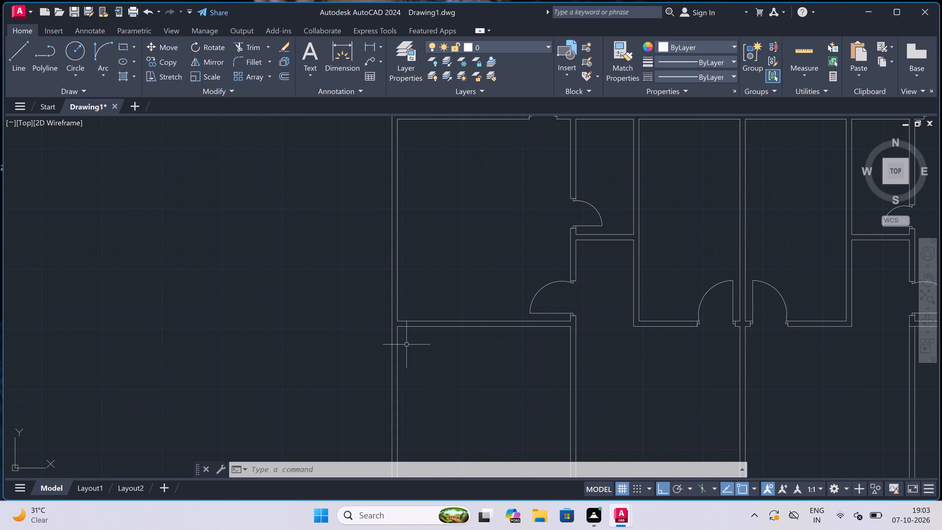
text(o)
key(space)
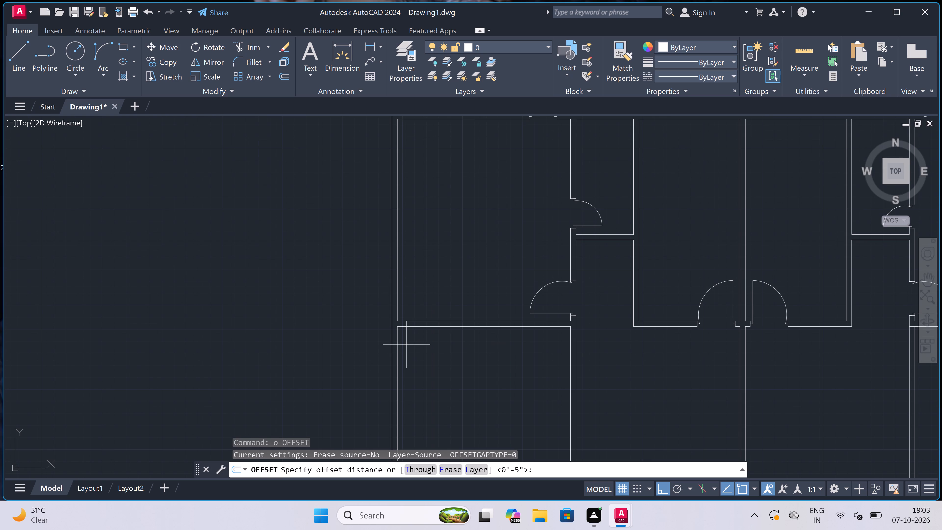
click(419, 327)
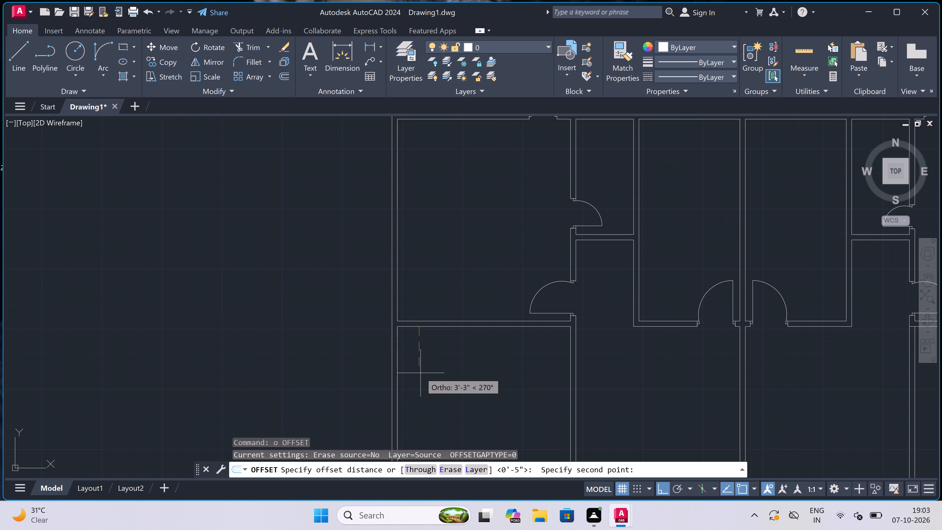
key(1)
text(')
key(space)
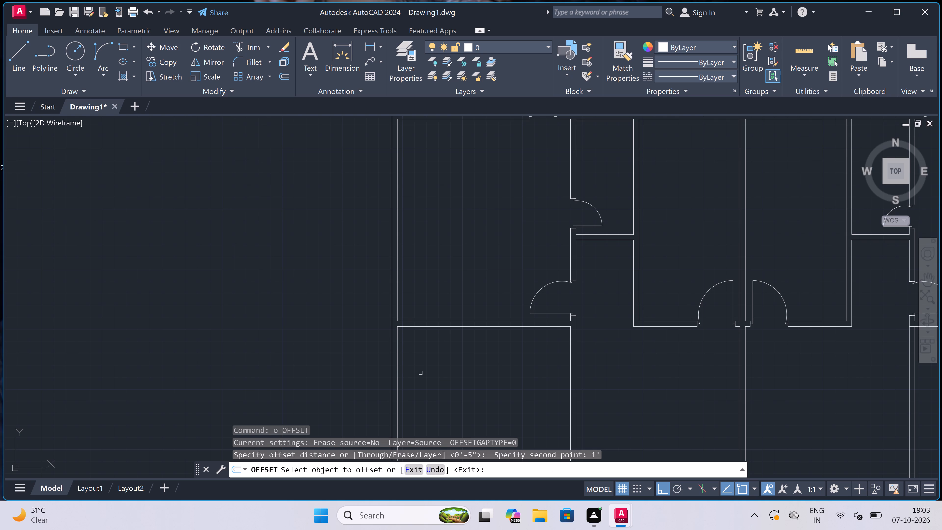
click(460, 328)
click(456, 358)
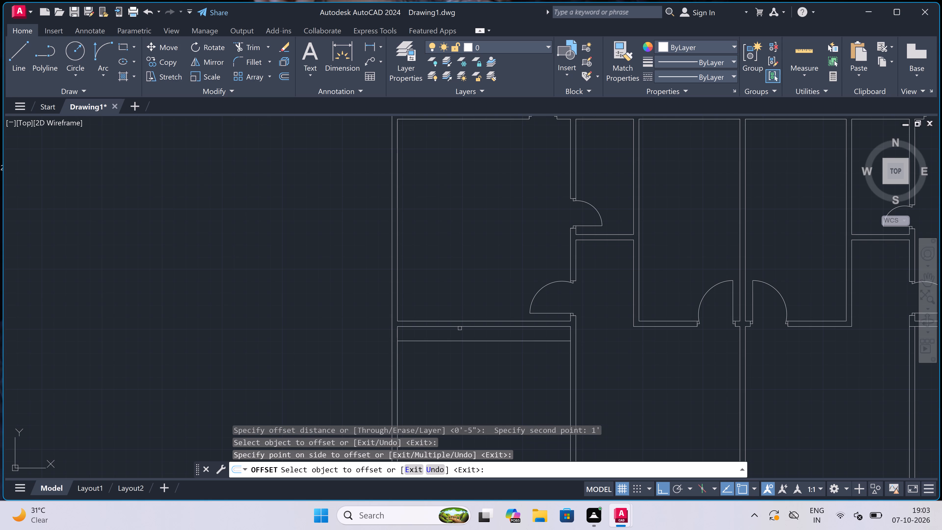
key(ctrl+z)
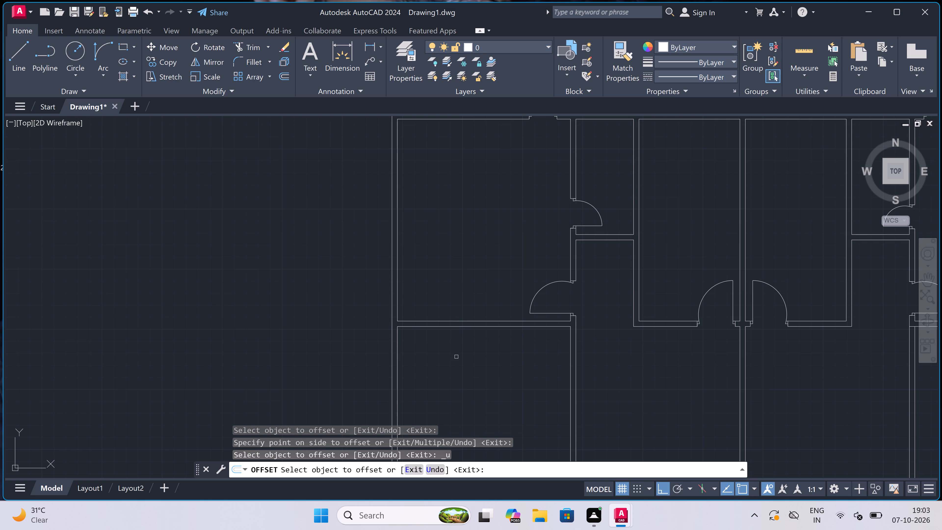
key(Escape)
Offset the lower line of the upper-left room's bottom wall 14' downward.
text(o)
key(space)
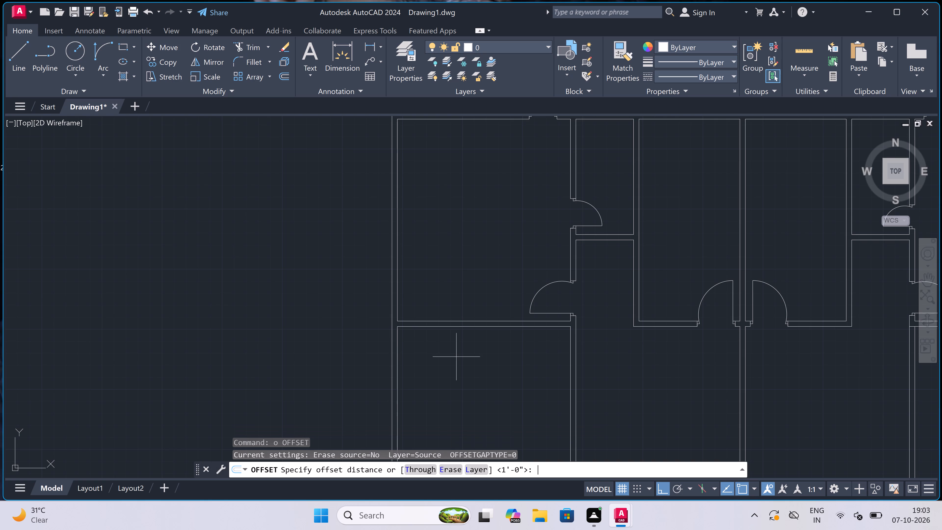
click(459, 328)
text(14')
key(space)
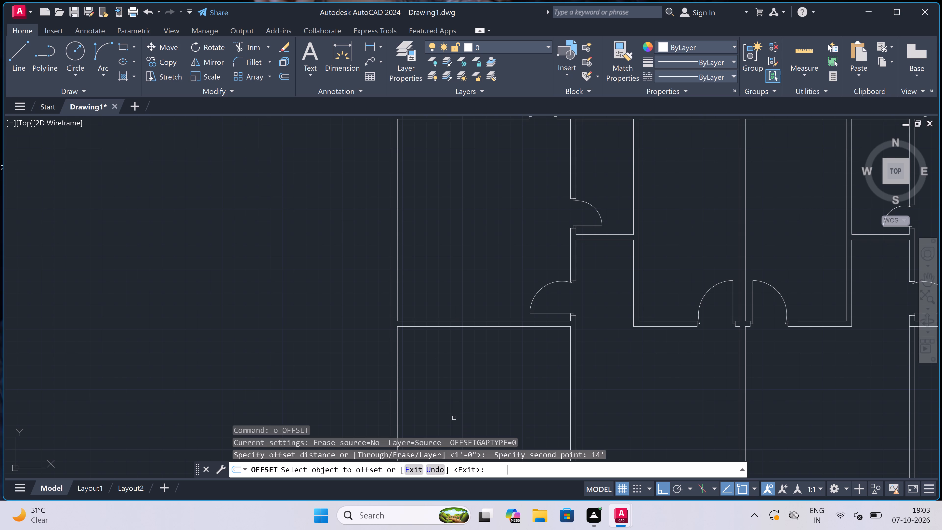
click(453, 328)
click(449, 367)
scroll(452, 348, down, 6)
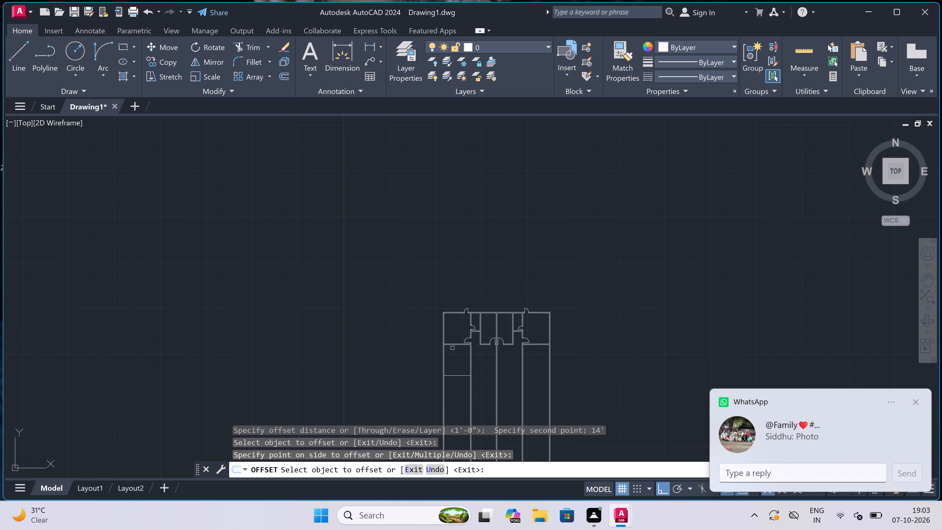
Offset the lower line of the upper-right room's bottom wall 14' downward as well.
scroll(452, 348, down, 1)
scroll(452, 366, up, 5)
scroll(452, 365, down, 1)
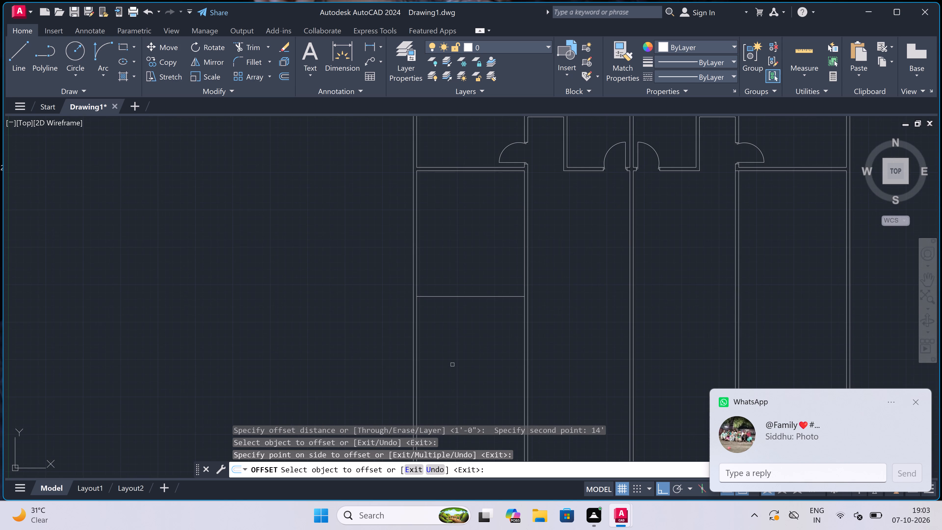
scroll(452, 365, down, 1)
scroll(589, 319, up, 2)
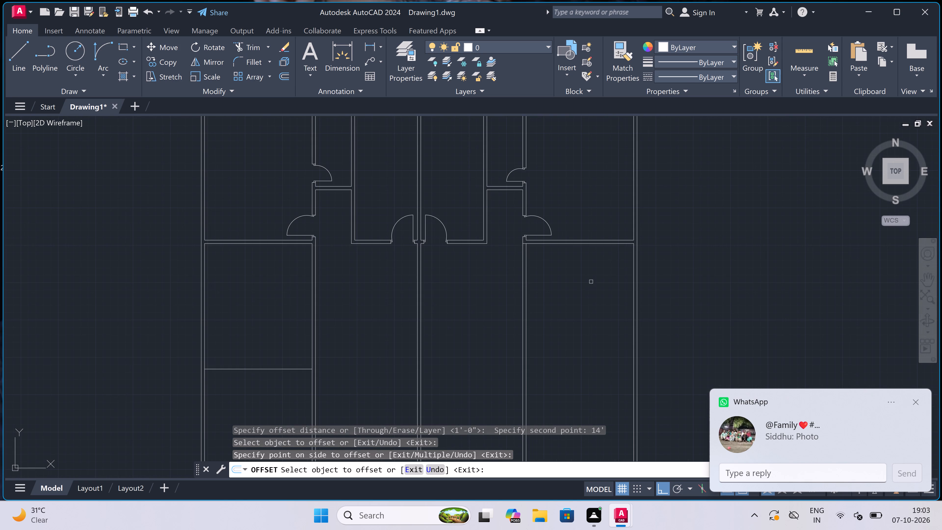
click(562, 244)
click(561, 296)
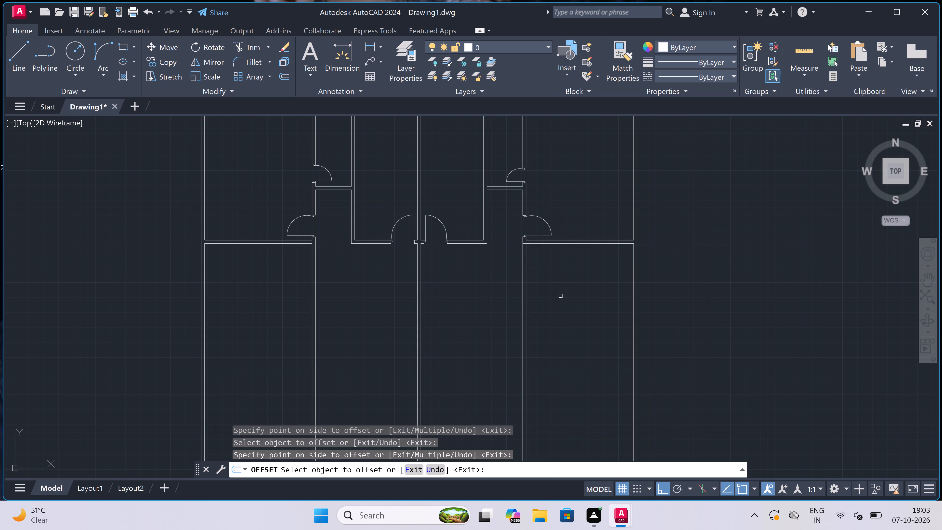
key(Escape)
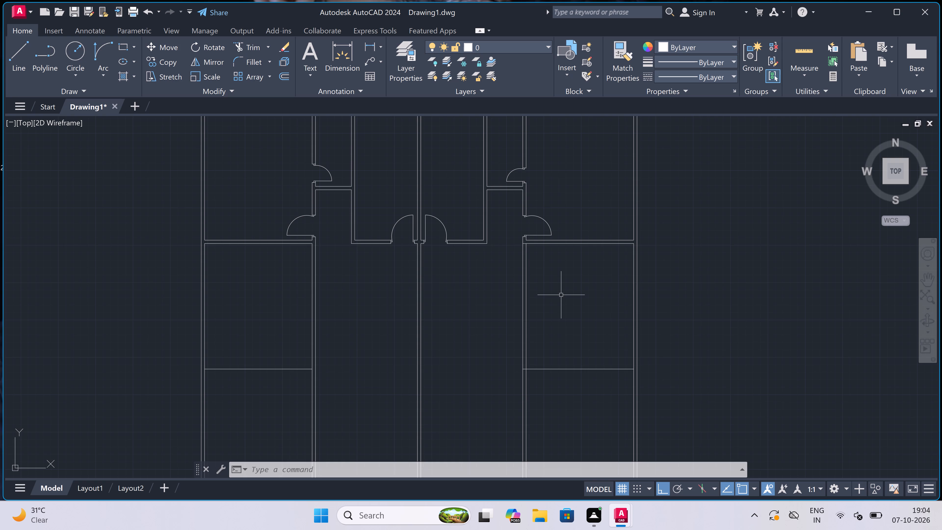
Offset the new horizontal line in the right-hand bay 4.5" downward to form the wall thickness.
scroll(561, 295, down, 2)
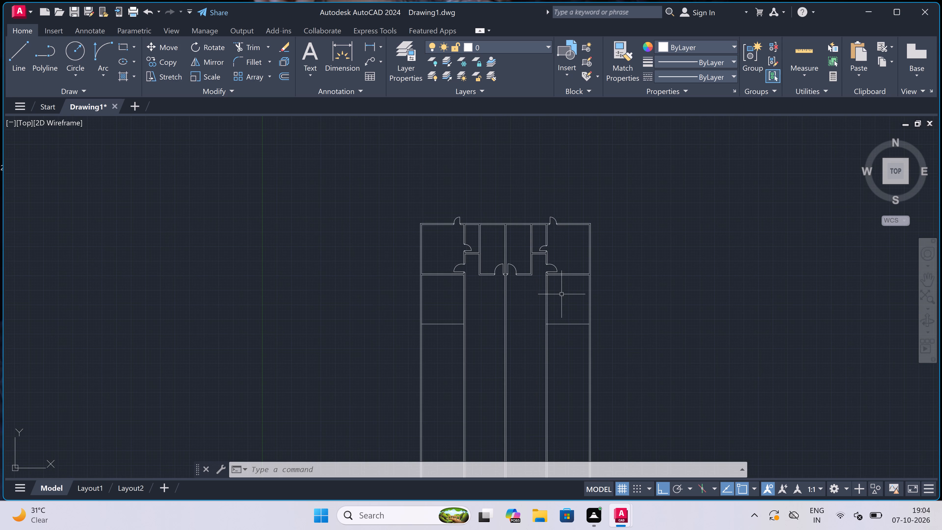
scroll(569, 337, up, 3)
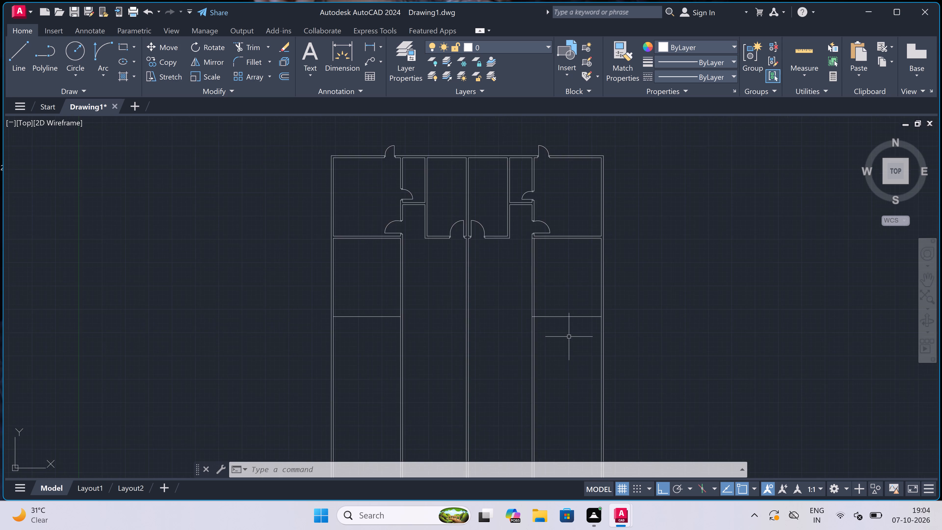
scroll(569, 329, down, 1)
text(o)
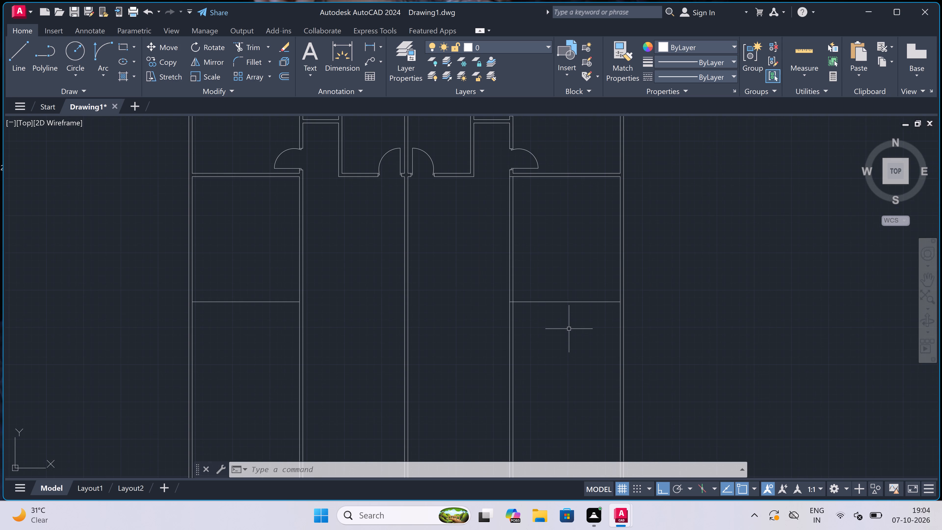
key(space)
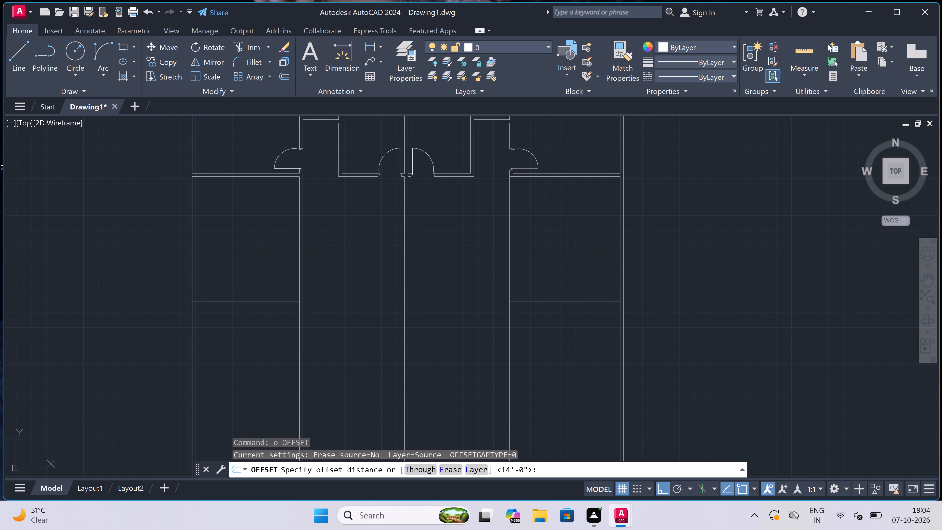
click(546, 301)
scroll(542, 333, up, 1)
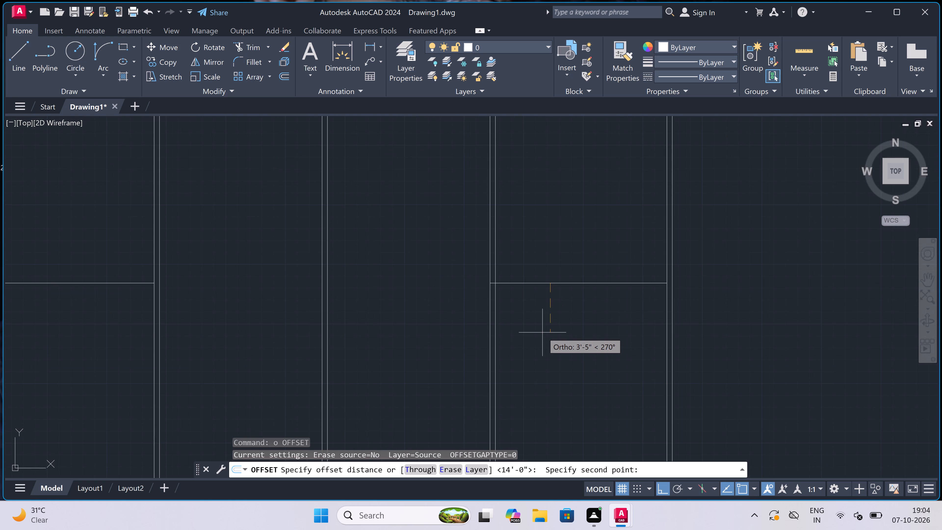
key(4)
text(.5)
text(")
key(space)
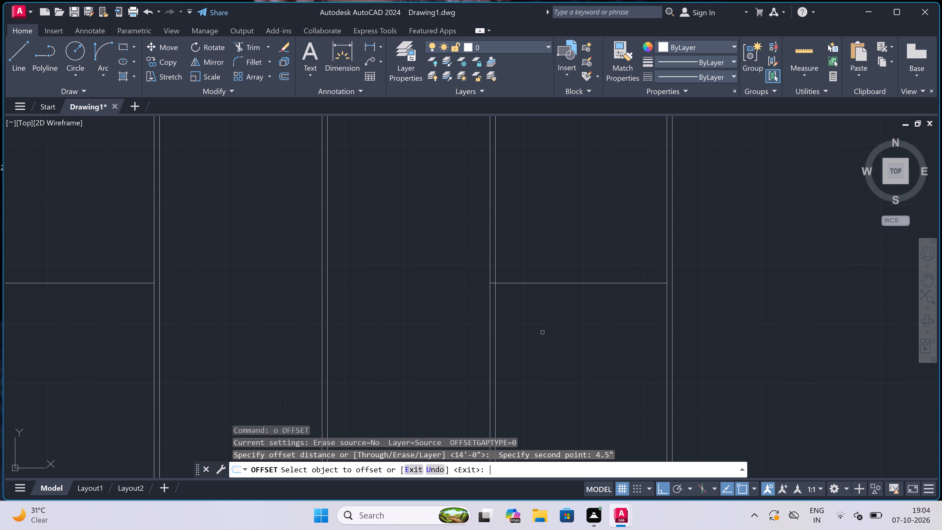
drag(536, 283, 536, 288)
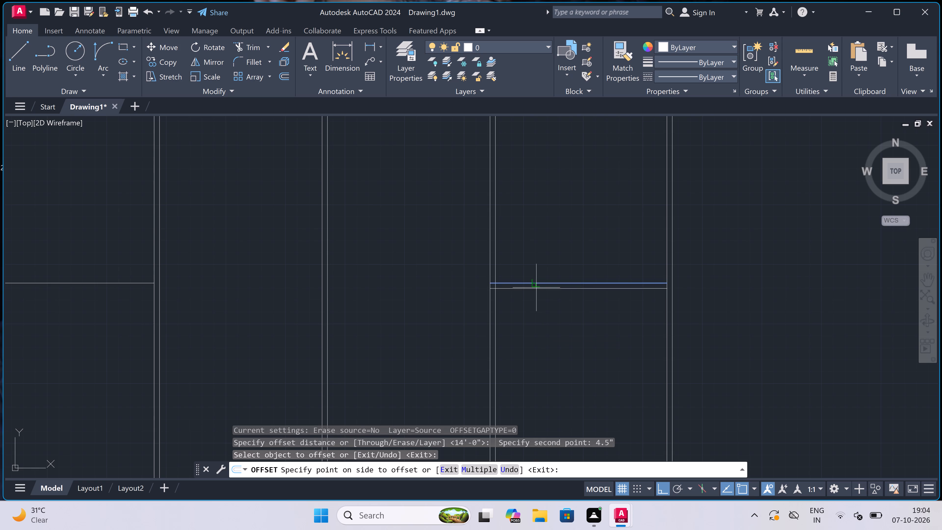
click(536, 319)
Offset the matching horizontal line in the left-hand bay 4.5" downward to form its wall thickness.
scroll(536, 319, down, 2)
scroll(348, 307, up, 2)
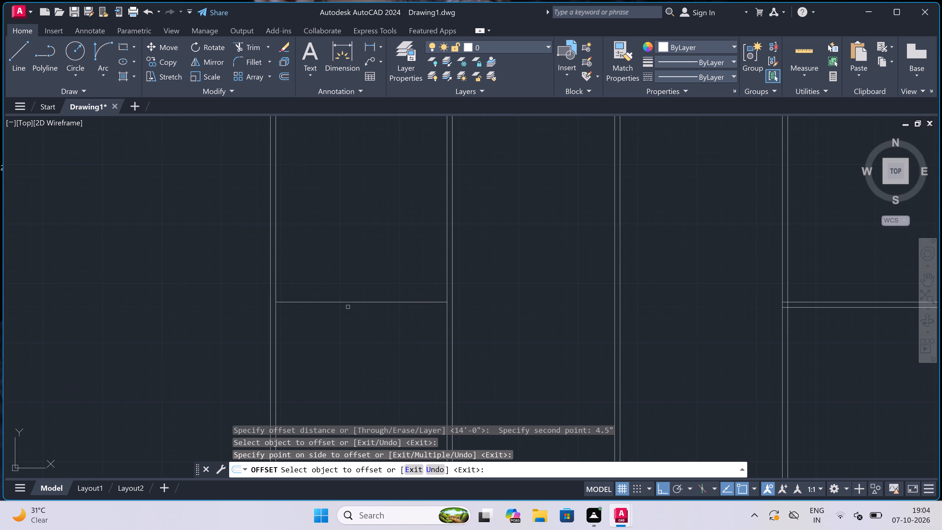
click(349, 303)
click(336, 373)
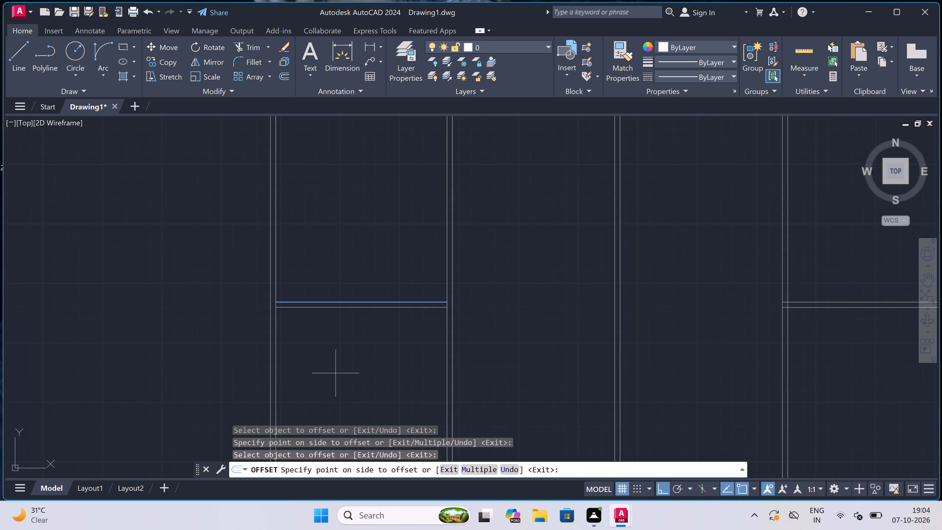
Extend both lines of the left-hand bay's new cross wall across the two central bays to the right-hand cross wall.
key(Escape)
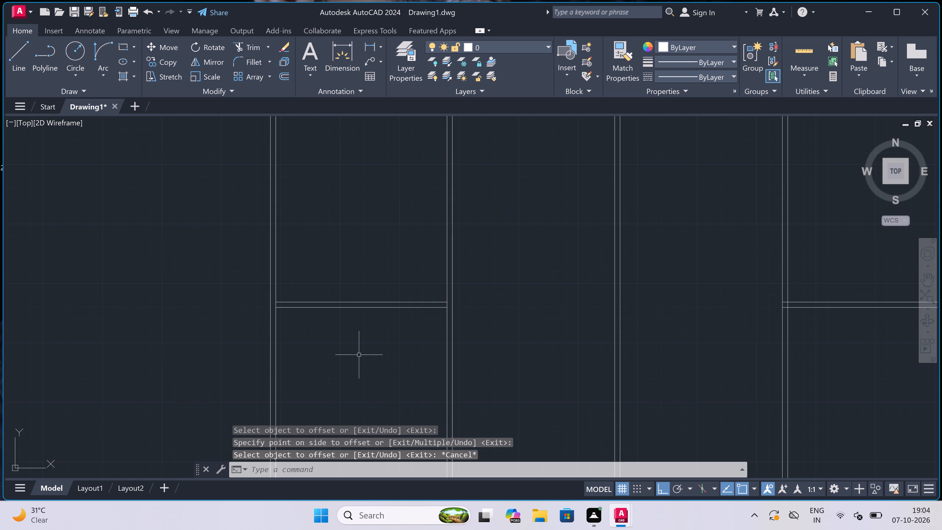
text(ex)
key(space)
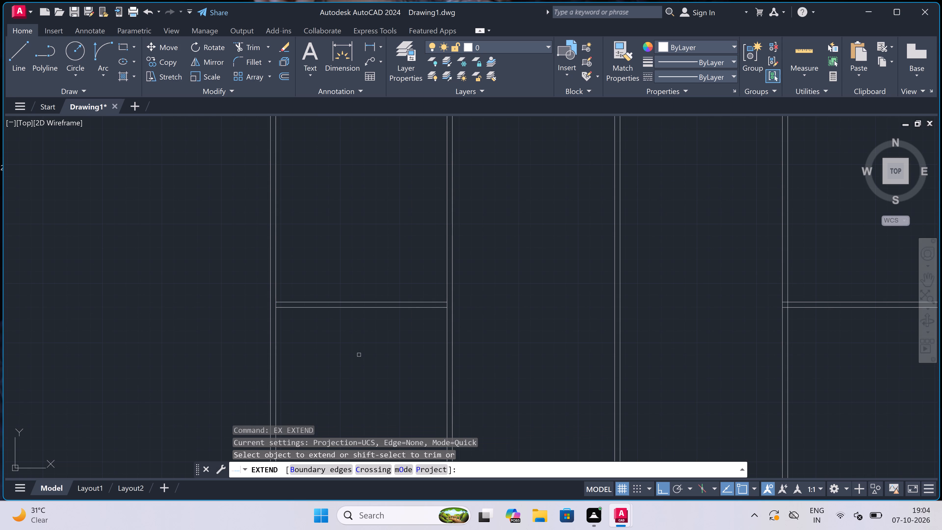
drag(363, 354, 367, 353)
click(395, 264)
click(395, 264)
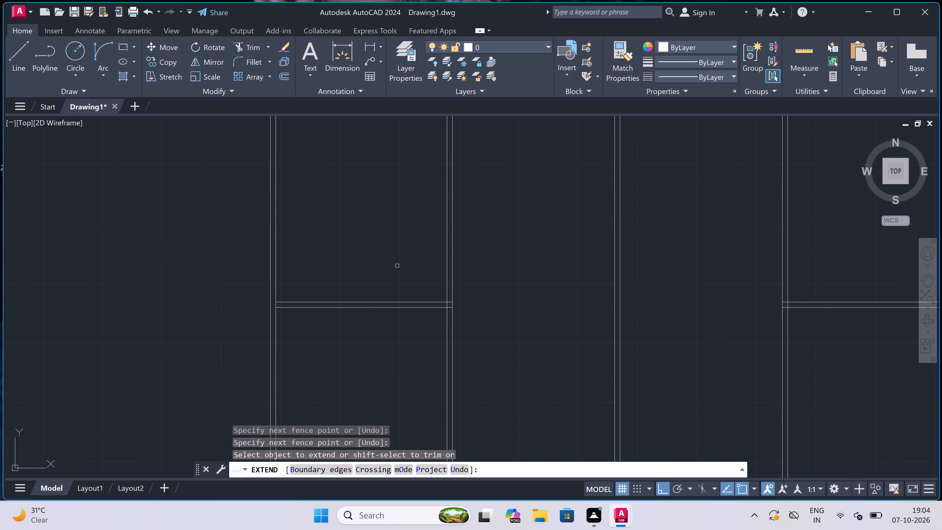
click(412, 310)
click(416, 291)
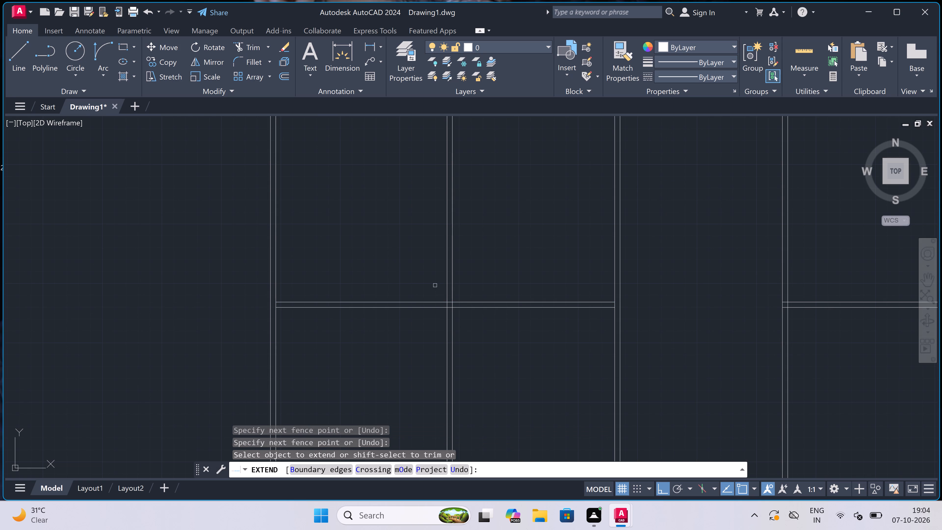
click(539, 288)
click(556, 329)
click(581, 274)
click(576, 337)
scroll(489, 295, down, 3)
key(Escape)
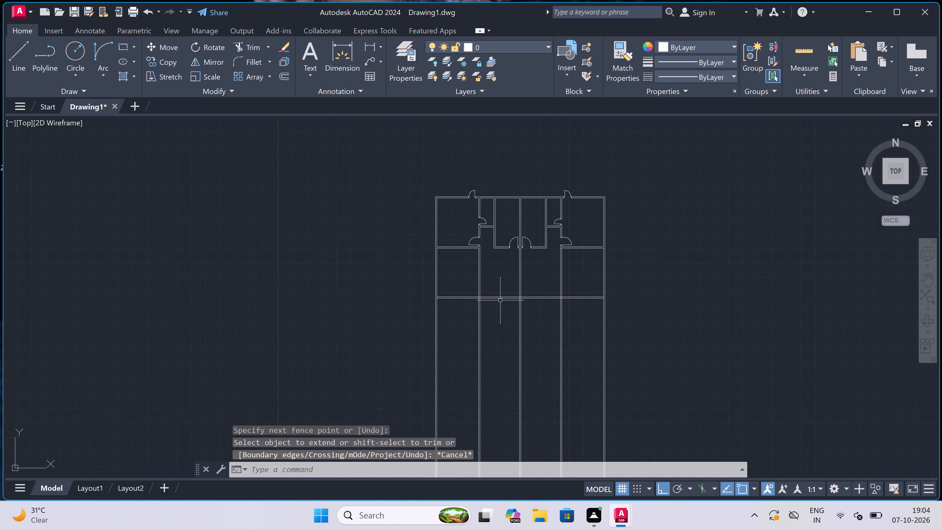
Draw a door jamb line across the cross wall just left of the central wall, with a 2" stub leftward from its midpoint.
scroll(517, 302, up, 3)
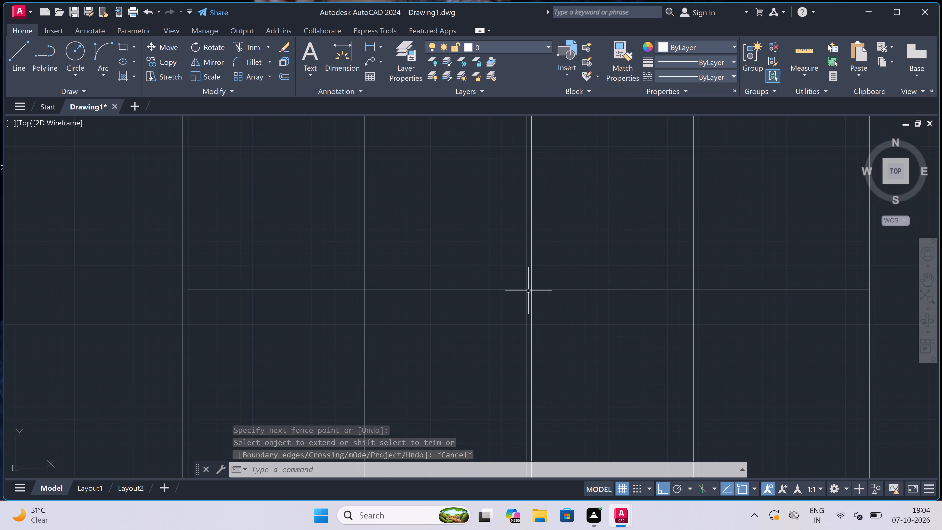
scroll(535, 279, up, 3)
key(l)
key(space)
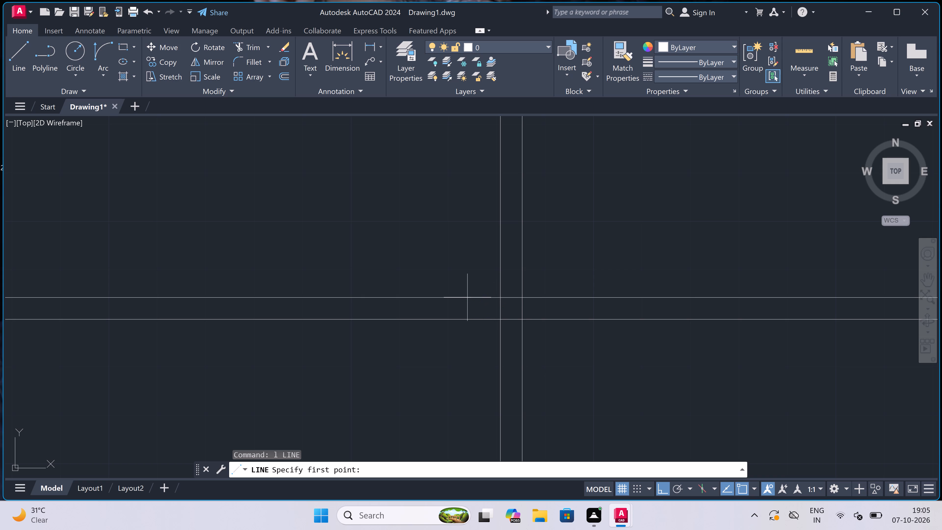
click(474, 296)
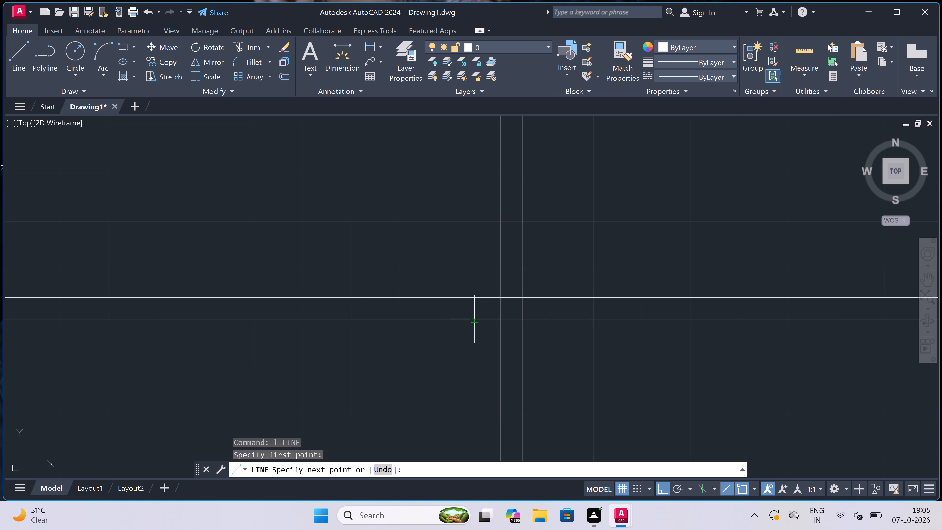
click(473, 319)
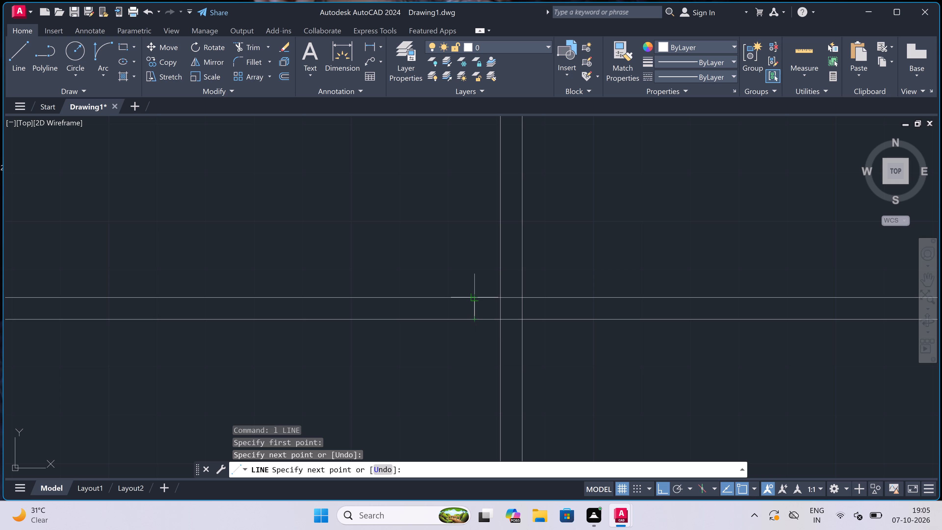
click(472, 312)
key(2)
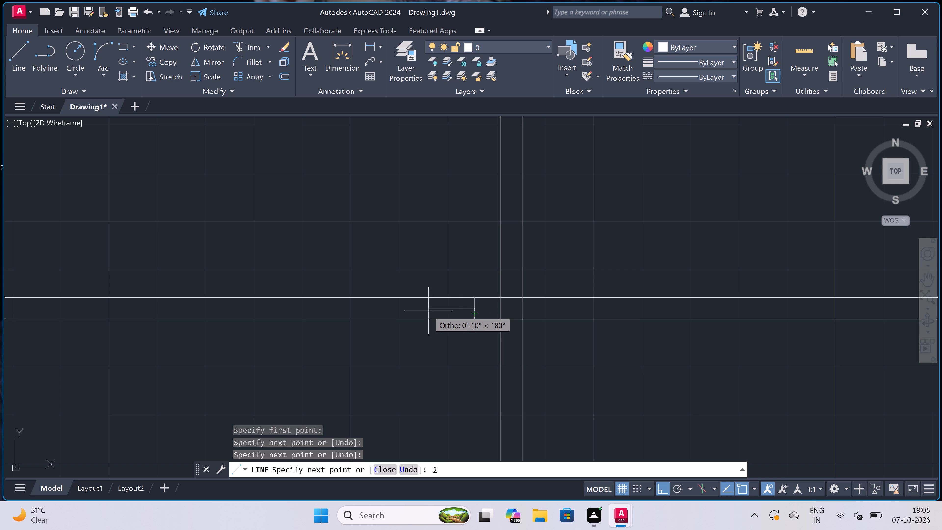
text(")
key(space)
key(Escape)
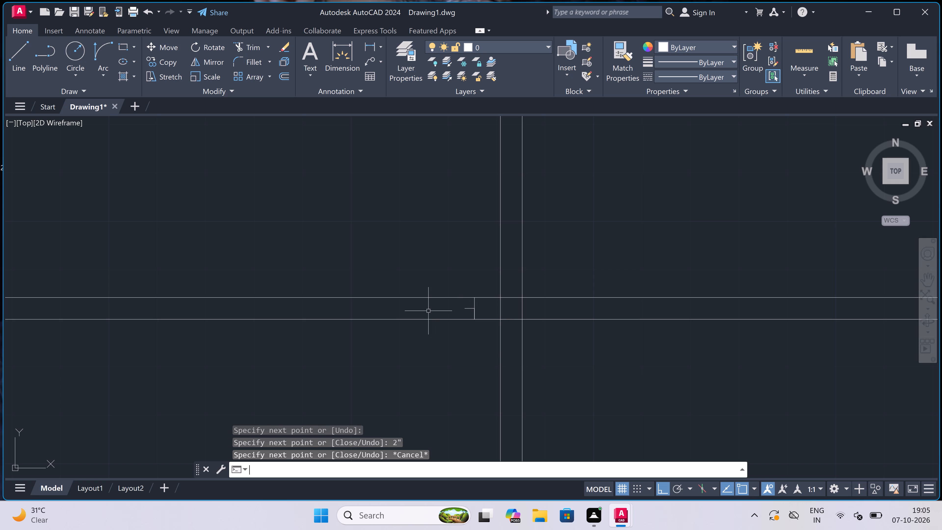
Draw the left doorway's opposite jamb across the cross wall, with a 2" stub rightward from its midpoint and a 3' door leaf upward.
key(space)
click(337, 301)
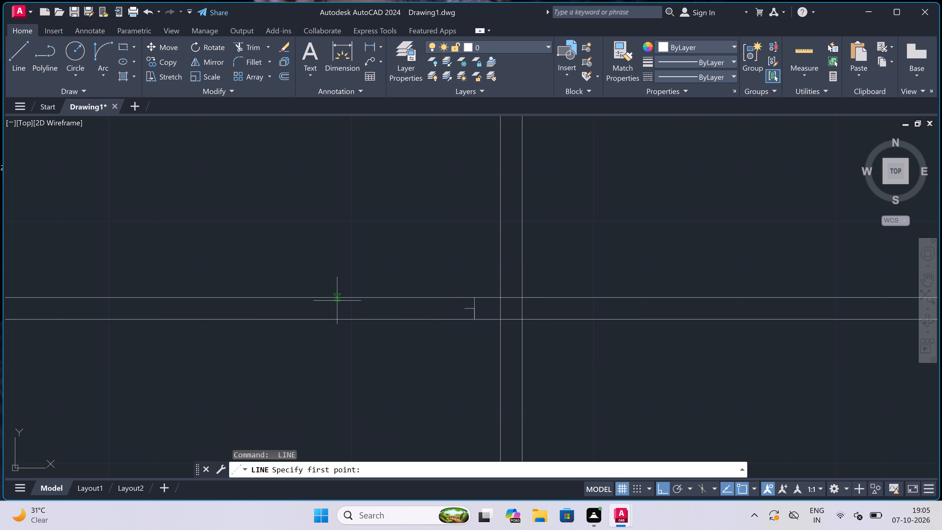
click(336, 317)
click(335, 311)
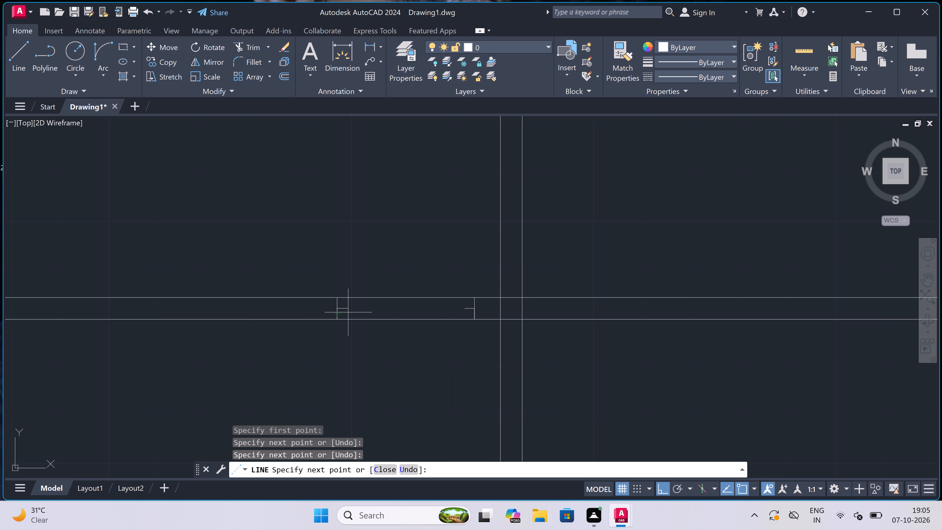
text(2")
key(space)
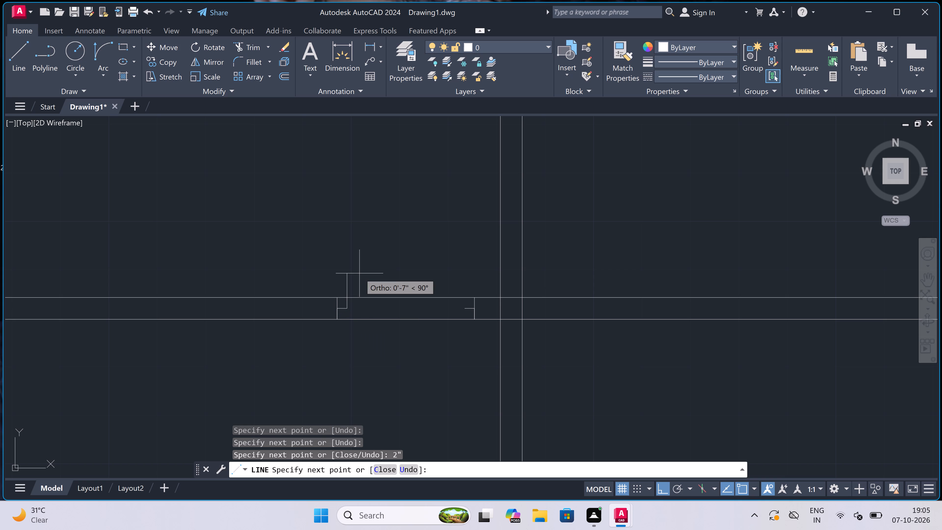
text(3')
key(space)
key(Escape)
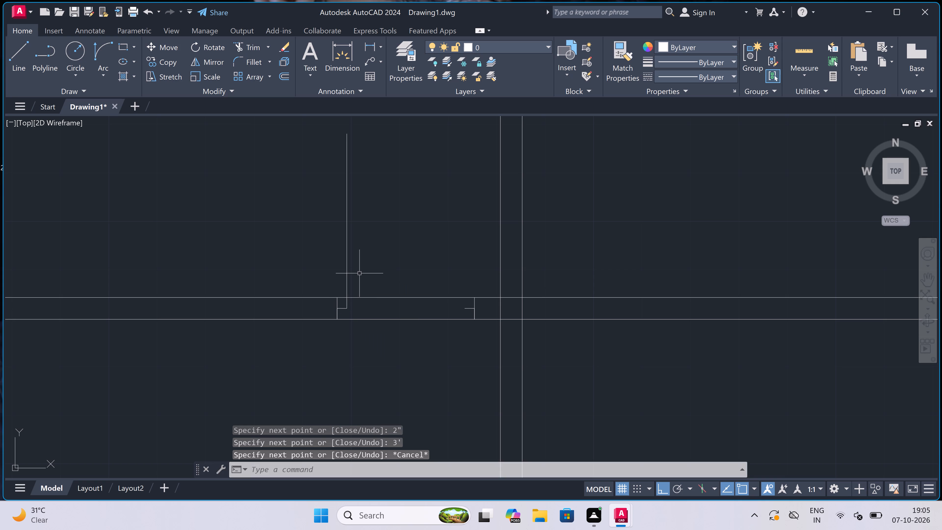
Draw a door jamb line across the cross wall just right of the central wall, with a 2" stub rightward from its midpoint.
key(space)
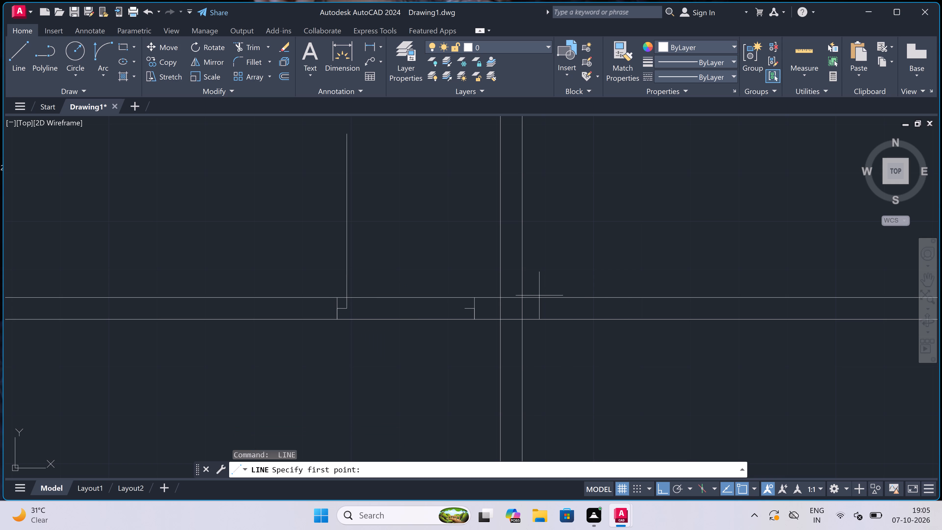
click(546, 296)
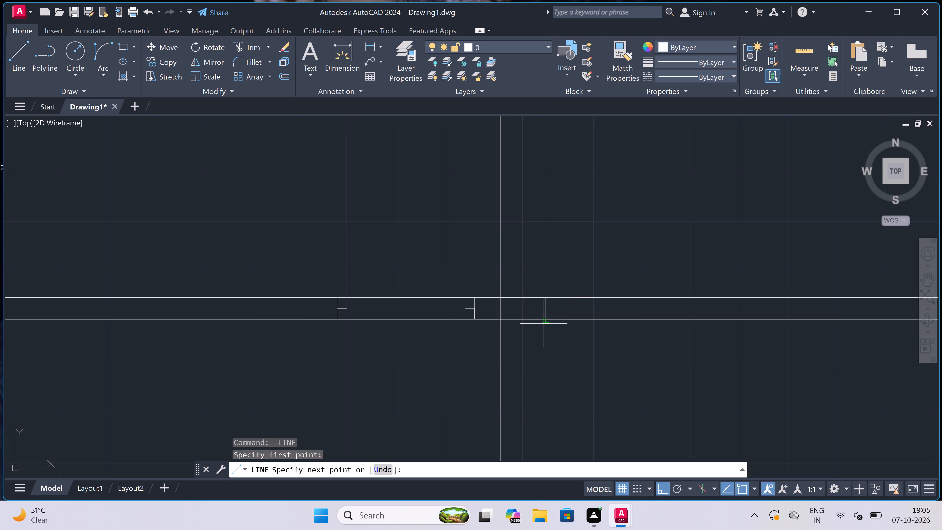
click(543, 321)
drag(546, 309, 546, 312)
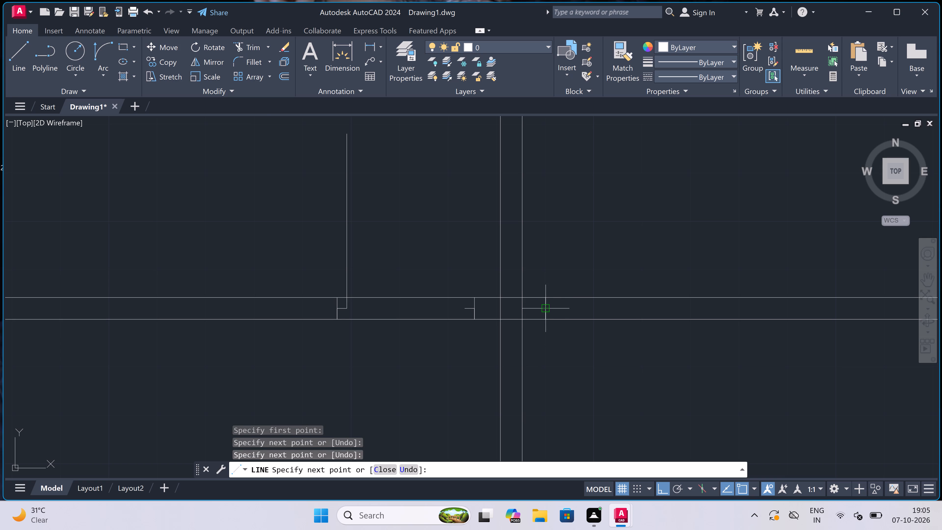
text(2")
key(space)
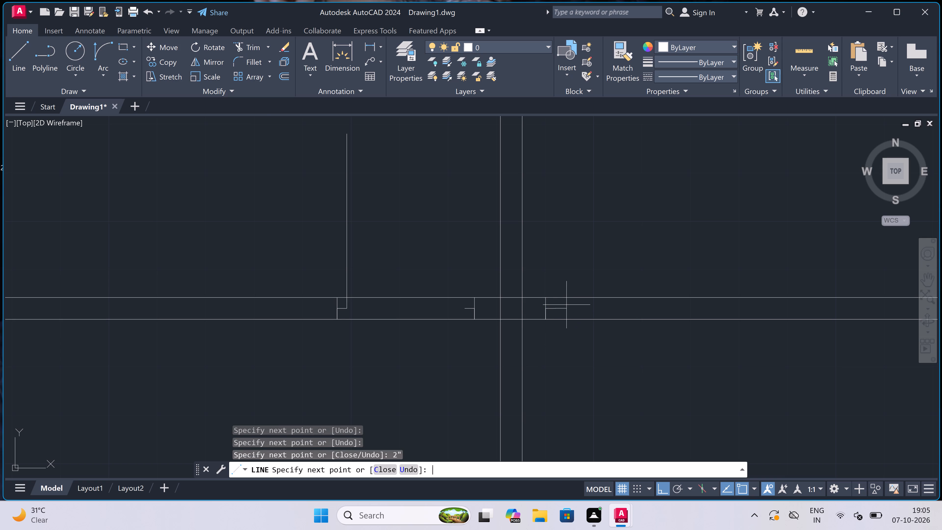
key(Escape)
Draw the right doorway's opposite jamb across the cross wall, with a 2" stub leftward from its midpoint and a 3' door leaf upward.
key(space)
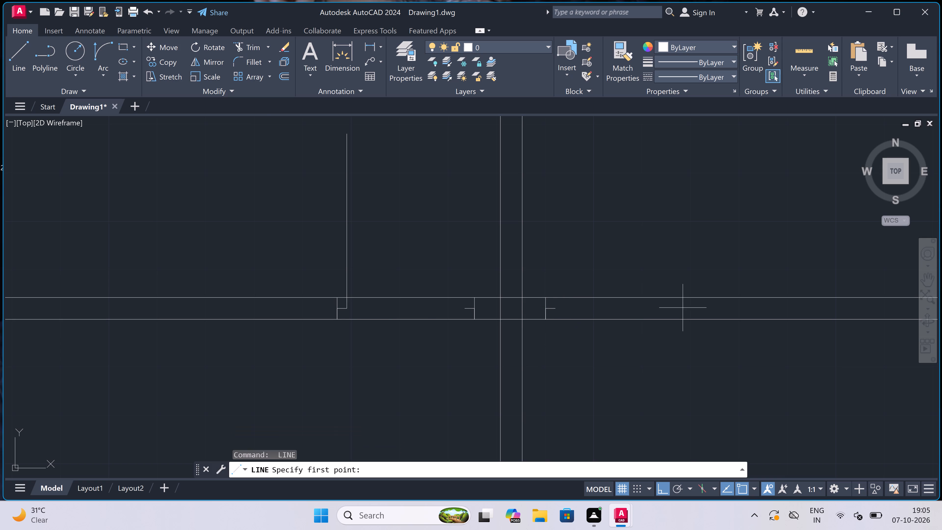
click(686, 299)
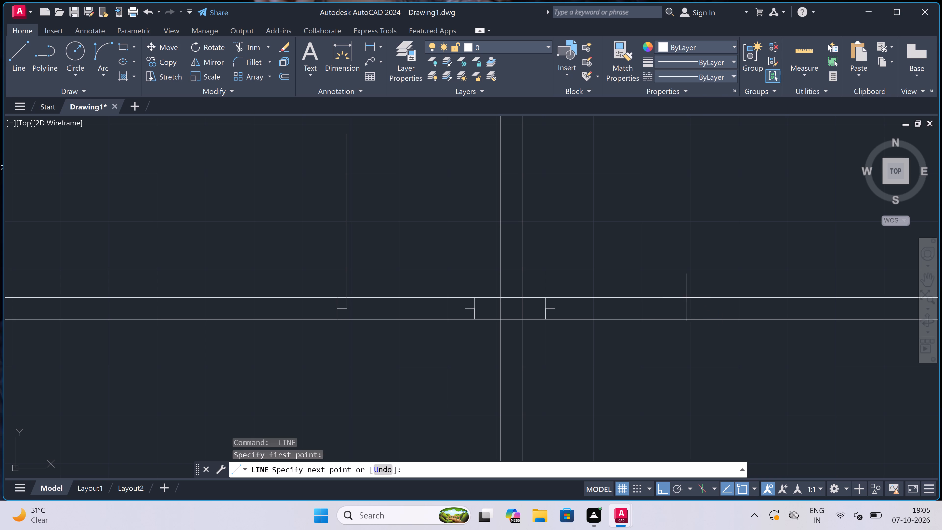
click(685, 322)
click(681, 308)
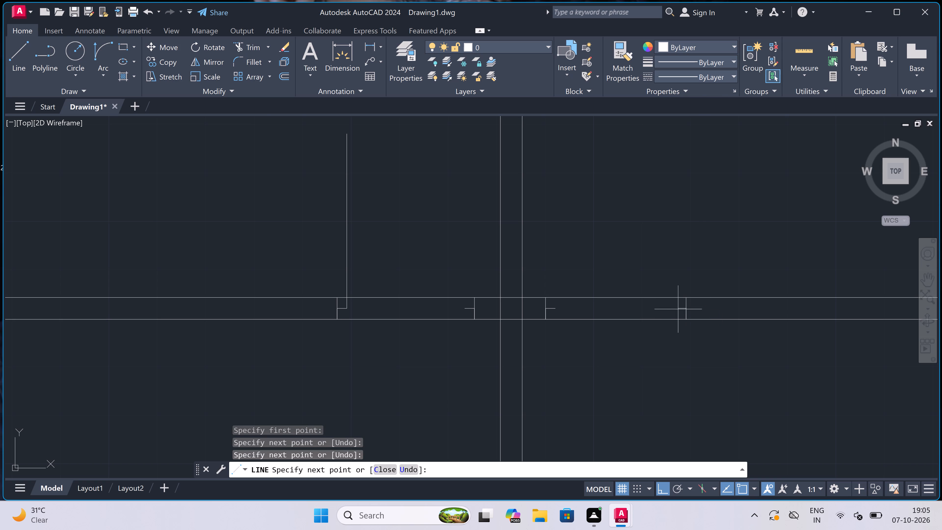
text(2")
key(space)
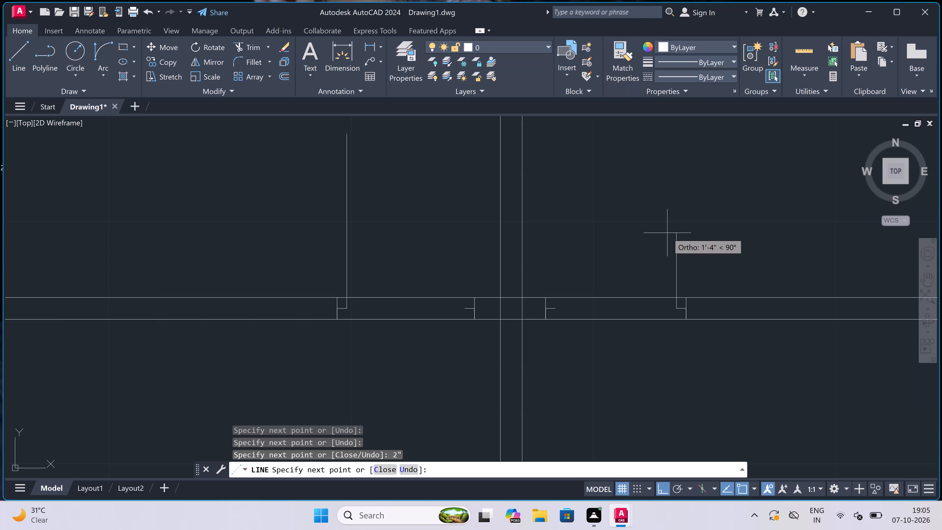
text(3')
key(space)
key(Escape)
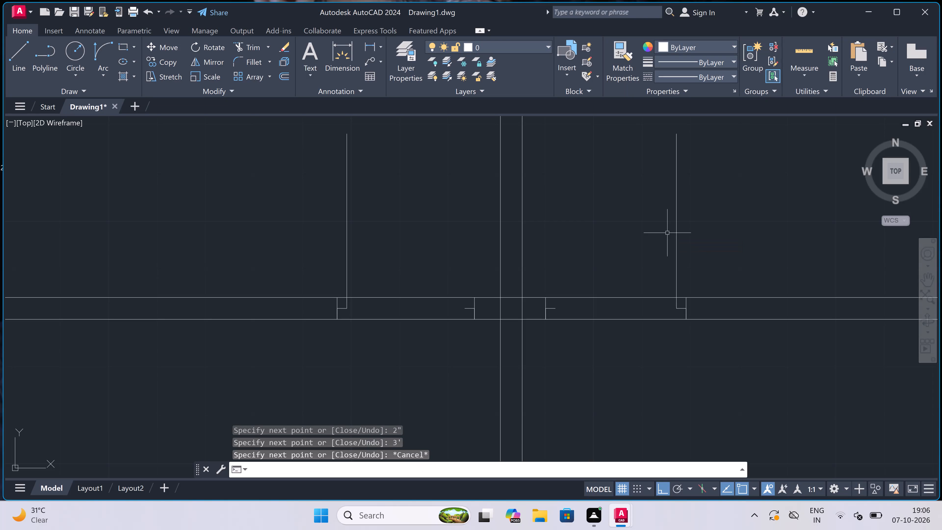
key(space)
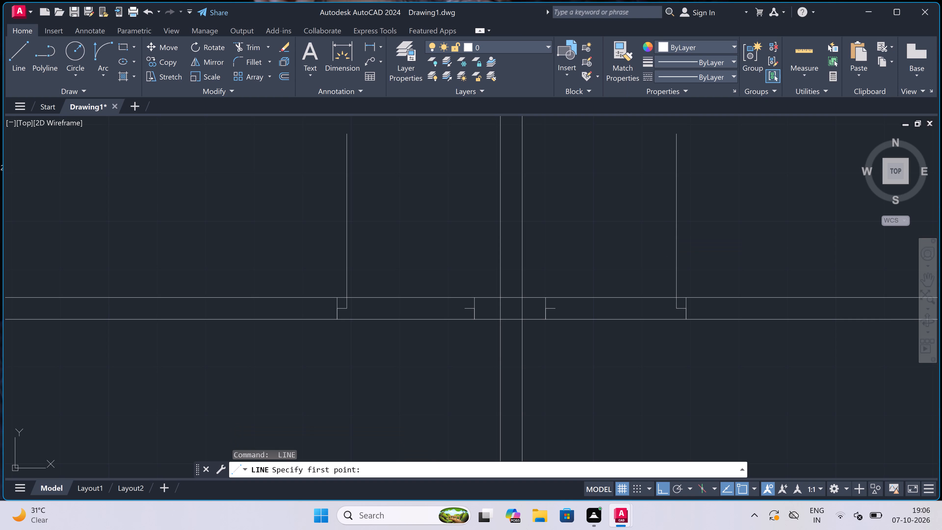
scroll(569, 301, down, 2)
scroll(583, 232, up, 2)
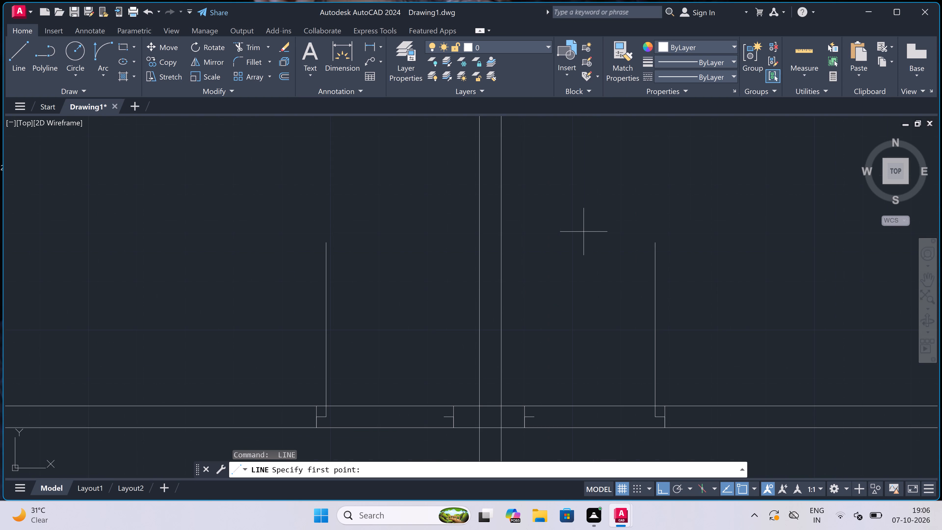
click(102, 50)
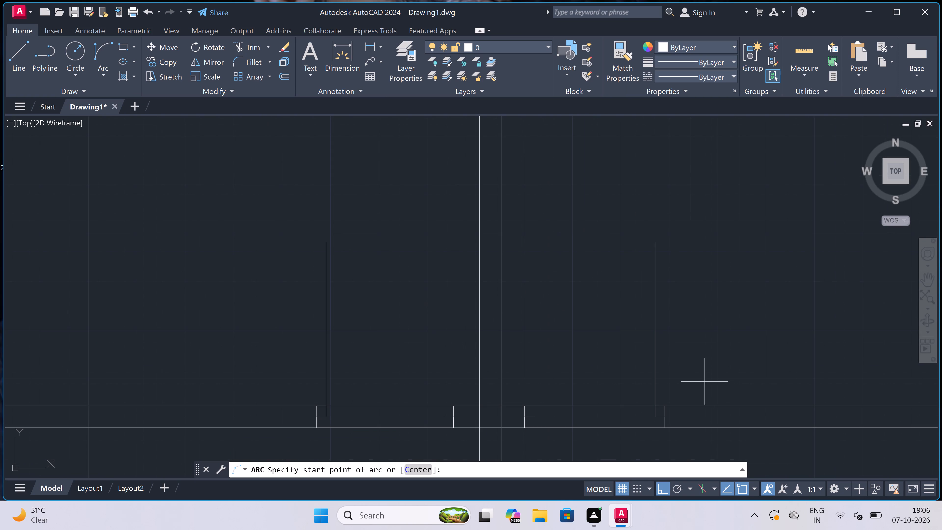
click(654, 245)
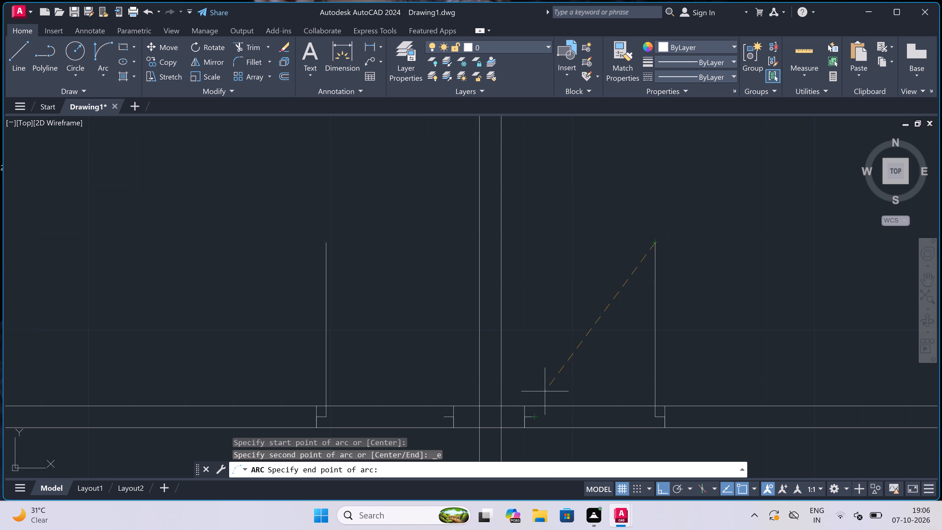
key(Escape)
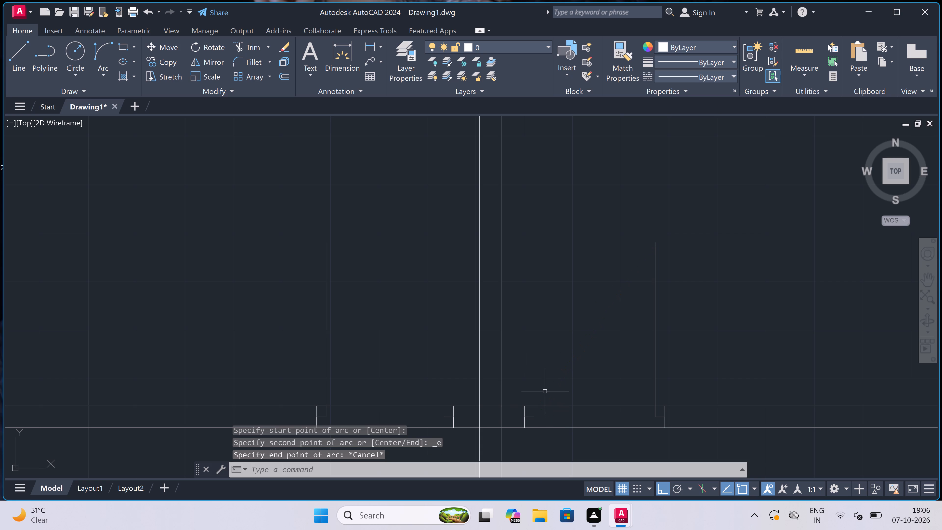
Draw a vertical line across the cross wall at the central wall's midline, plus horizontal lines from its midpoint to both central wall faces.
scroll(538, 381, down, 3)
scroll(527, 398, up, 3)
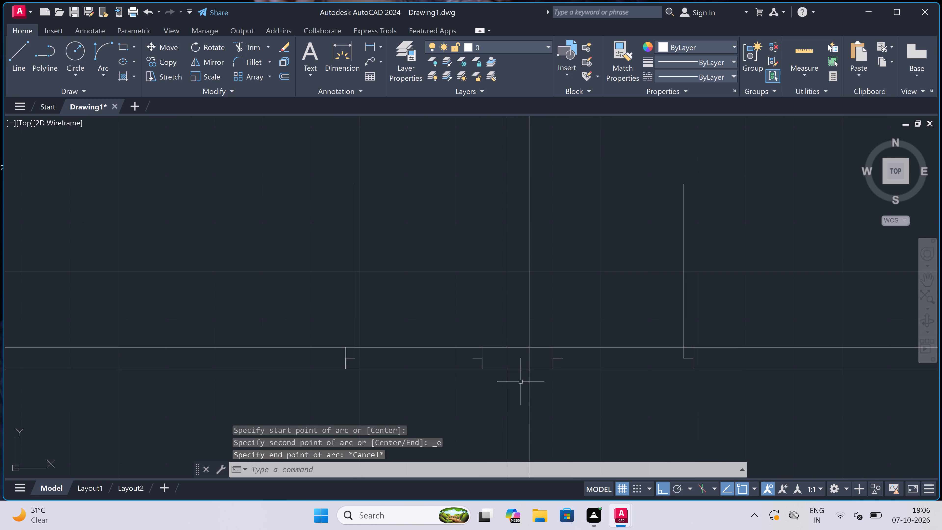
scroll(516, 375, up, 2)
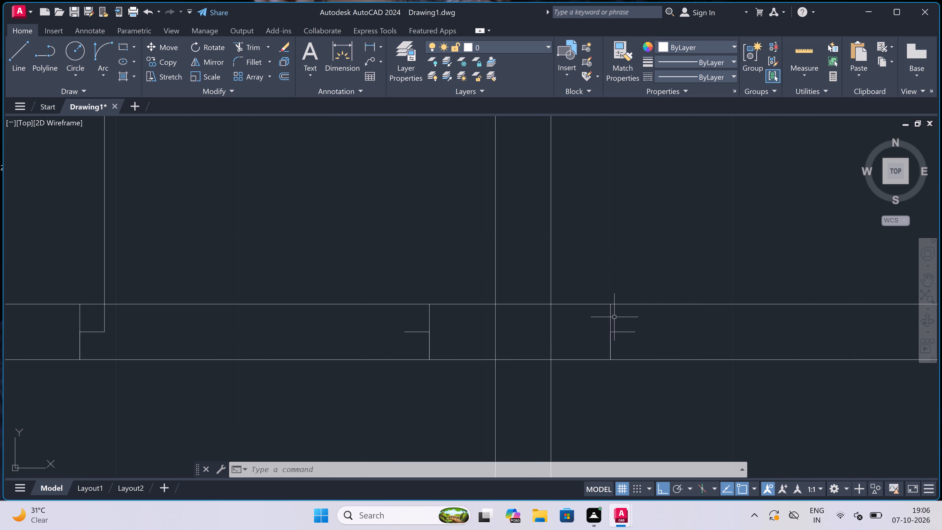
text(l)
key(space)
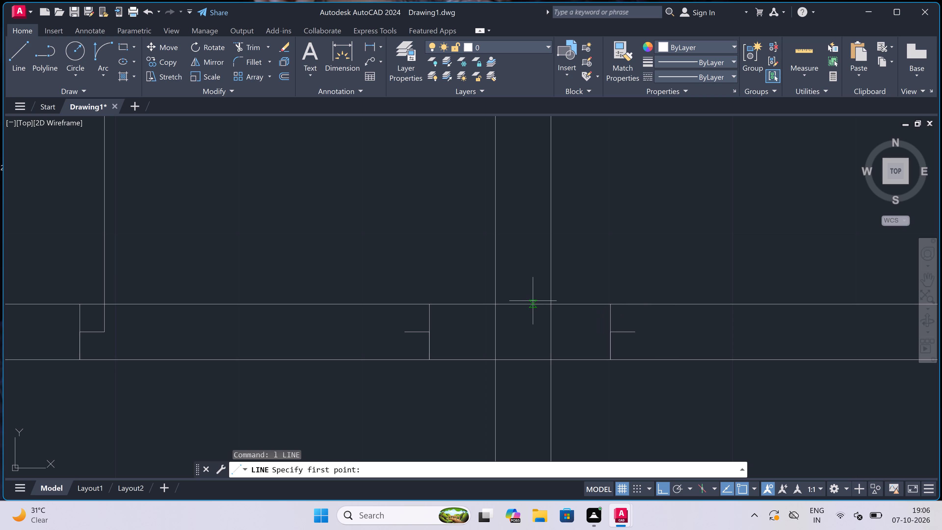
drag(523, 304, 523, 306)
click(520, 358)
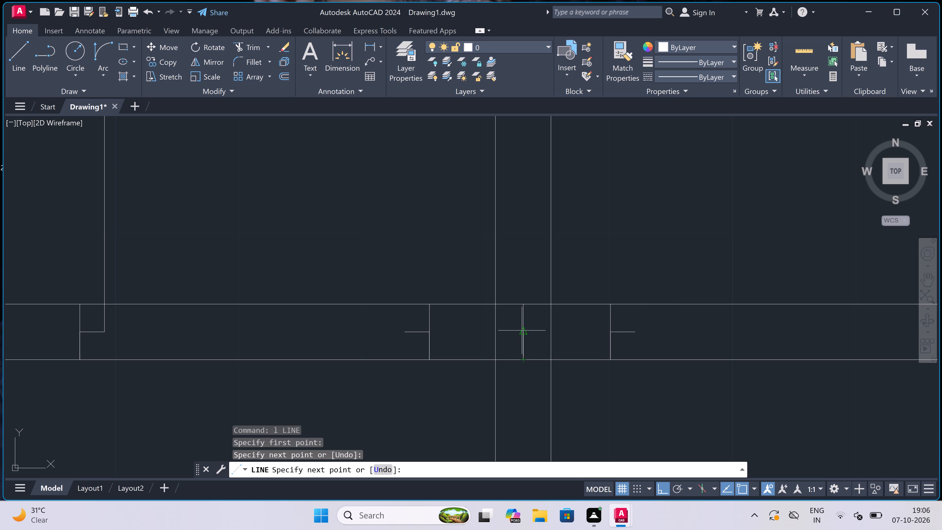
drag(522, 330, 519, 330)
click(548, 329)
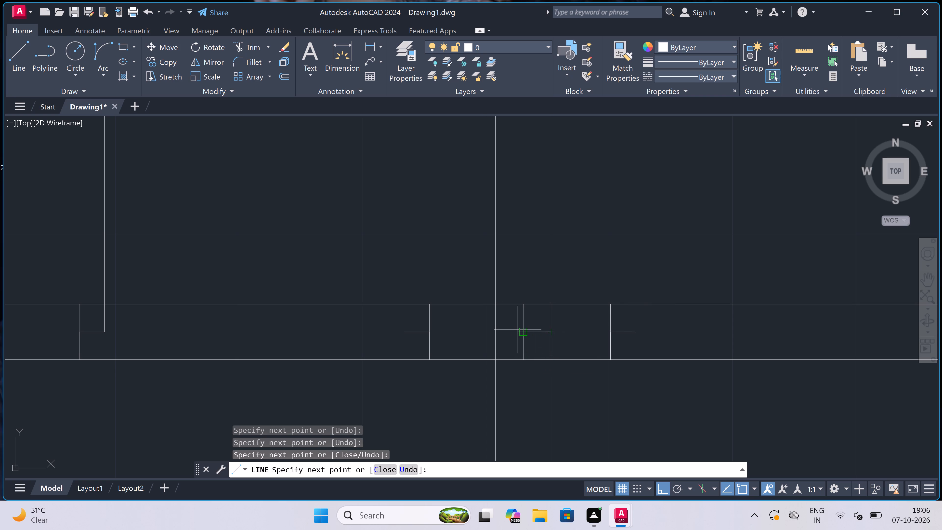
click(525, 330)
click(491, 332)
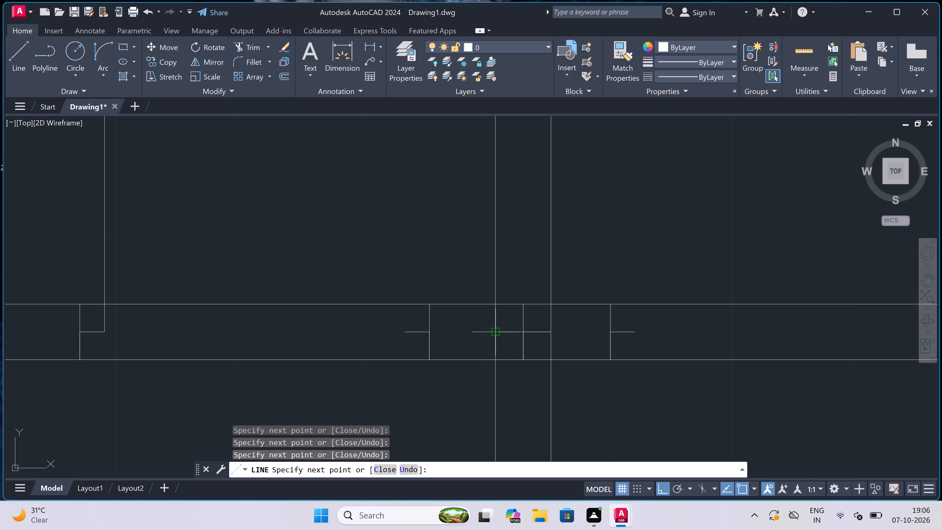
key(Escape)
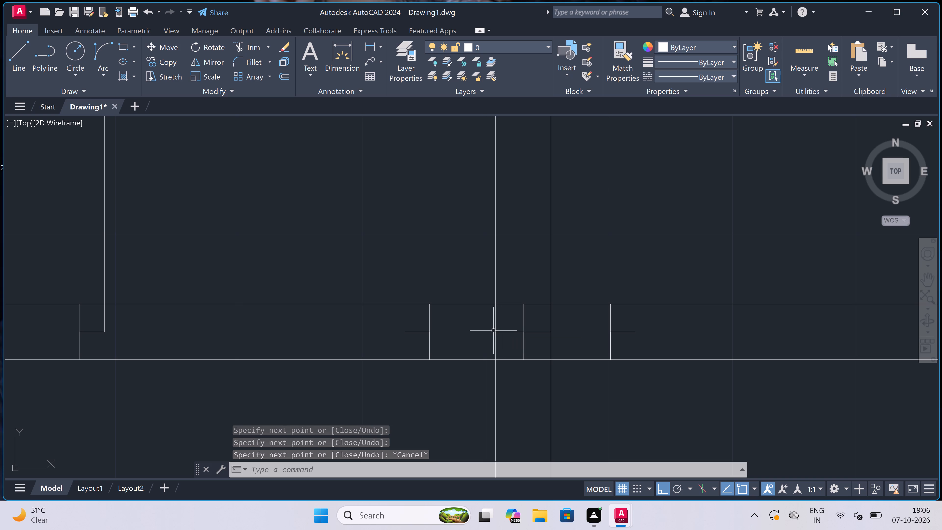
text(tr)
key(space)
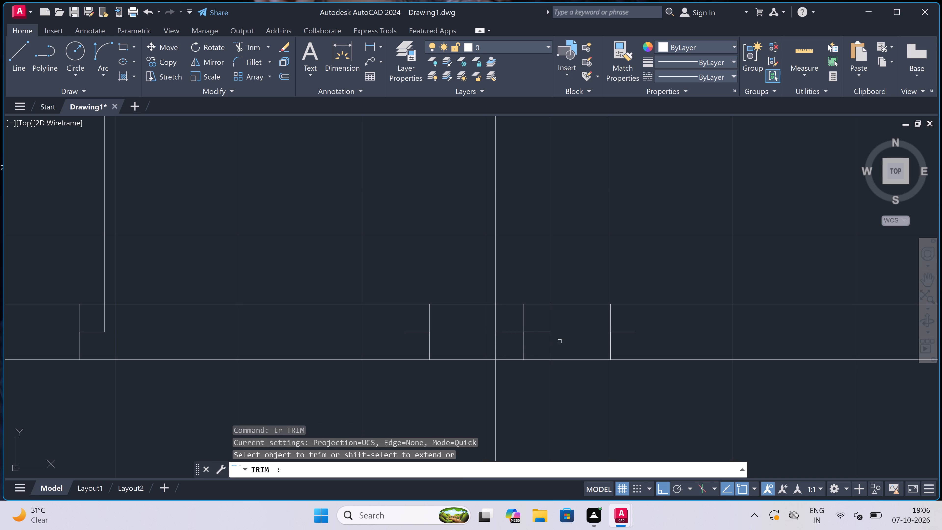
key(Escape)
Erase the inner door jambs and their 2" stubs on both sides of the central wall.
scroll(599, 333, up, 1)
click(645, 321)
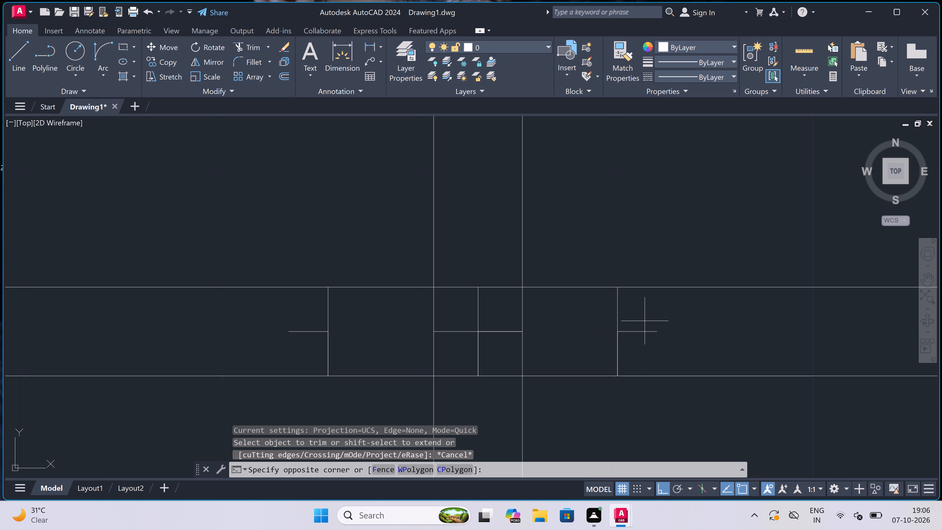
click(588, 366)
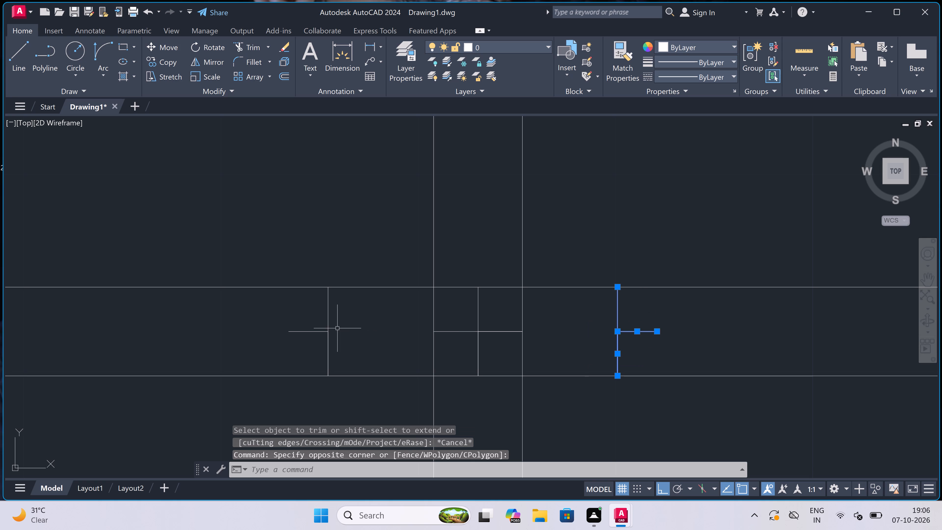
scroll(337, 328, up, 1)
click(348, 314)
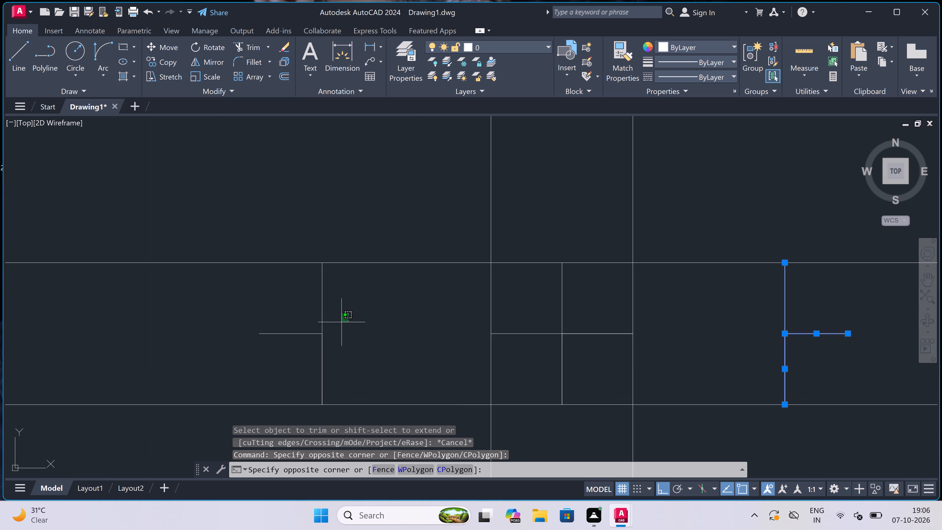
click(251, 372)
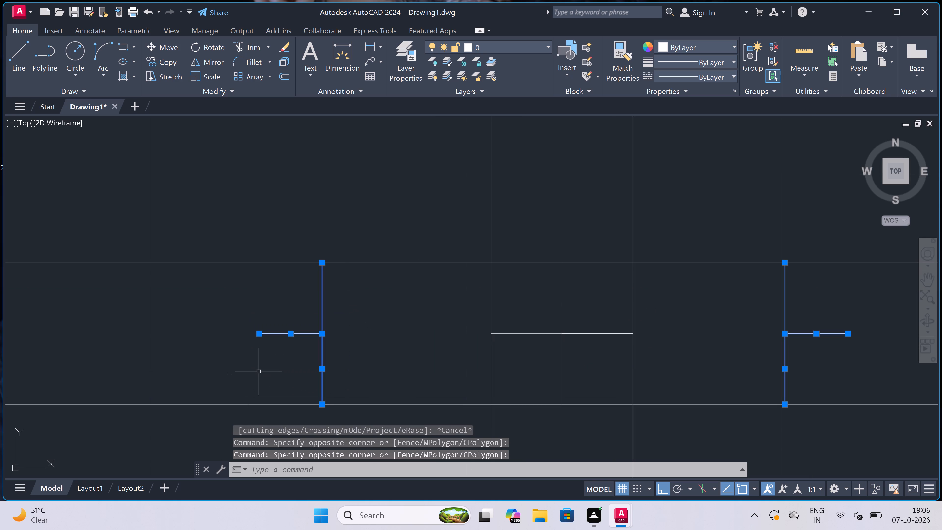
key(Delete)
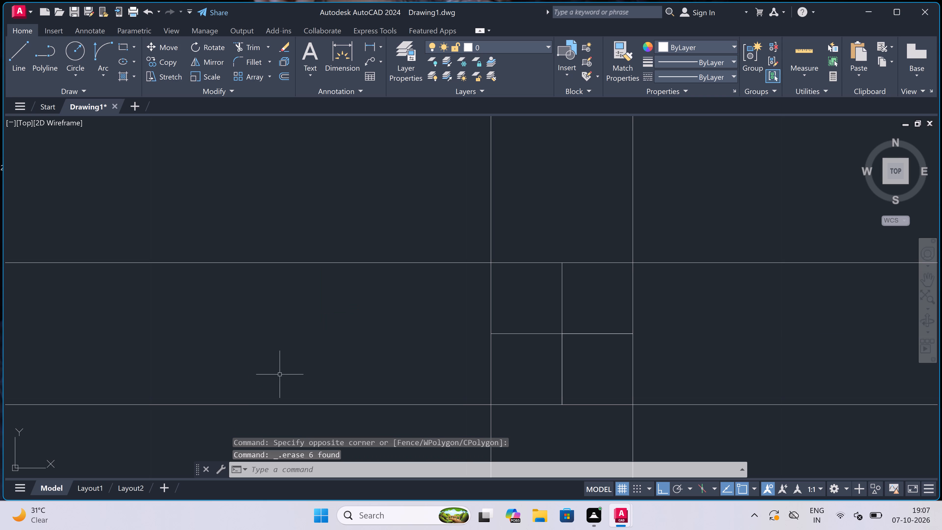
Trim both central wall face lines where they pass through the cross wall.
scroll(368, 351, down, 1)
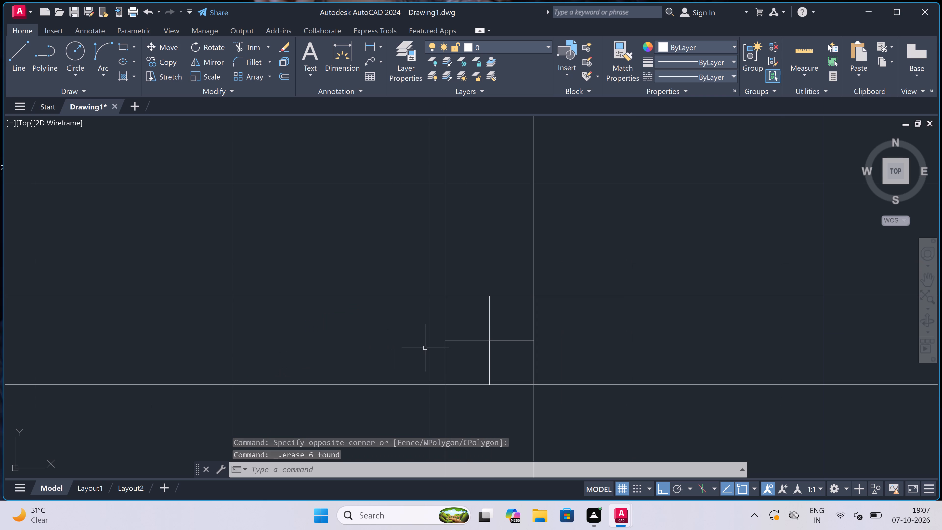
text(tr)
key(space)
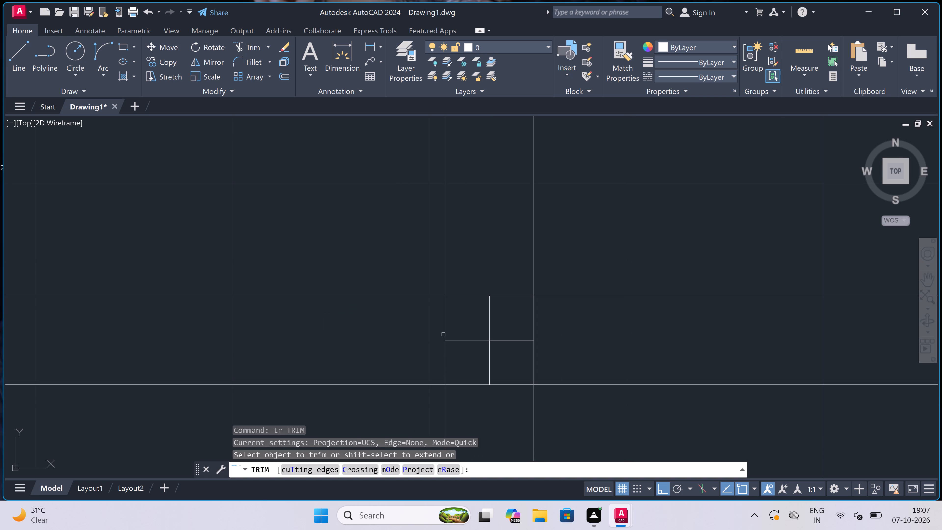
click(444, 333)
click(448, 355)
drag(434, 368, 436, 369)
click(505, 330)
click(576, 319)
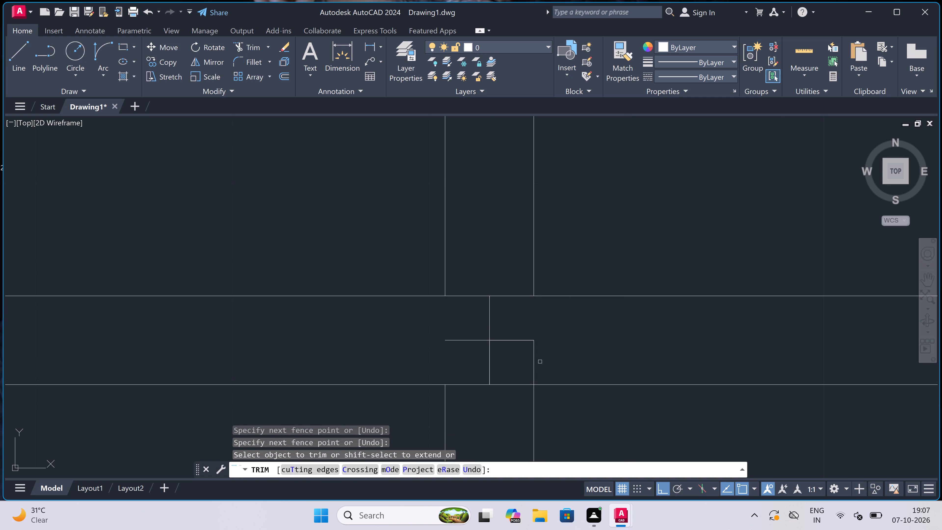
click(533, 366)
scroll(477, 298, down, 3)
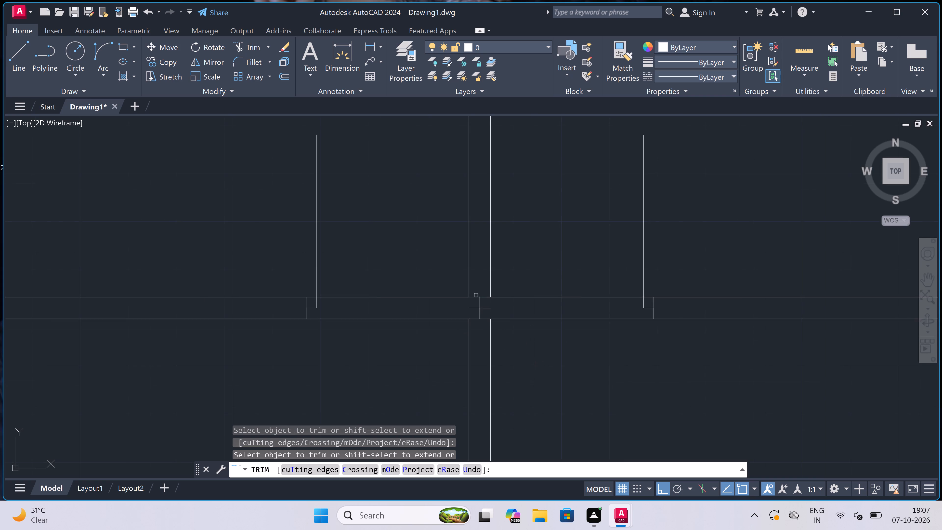
scroll(476, 295, down, 1)
scroll(476, 295, up, 2)
key(Escape)
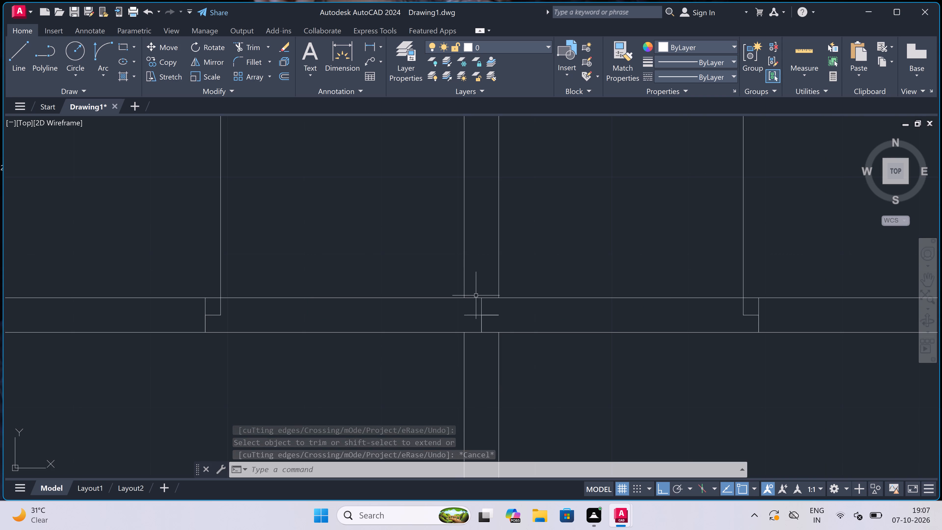
Draw the right door's swing arc from the leaf's top end to the right end of the central crosspiece, using Start, End, Direction.
scroll(476, 295, down, 2)
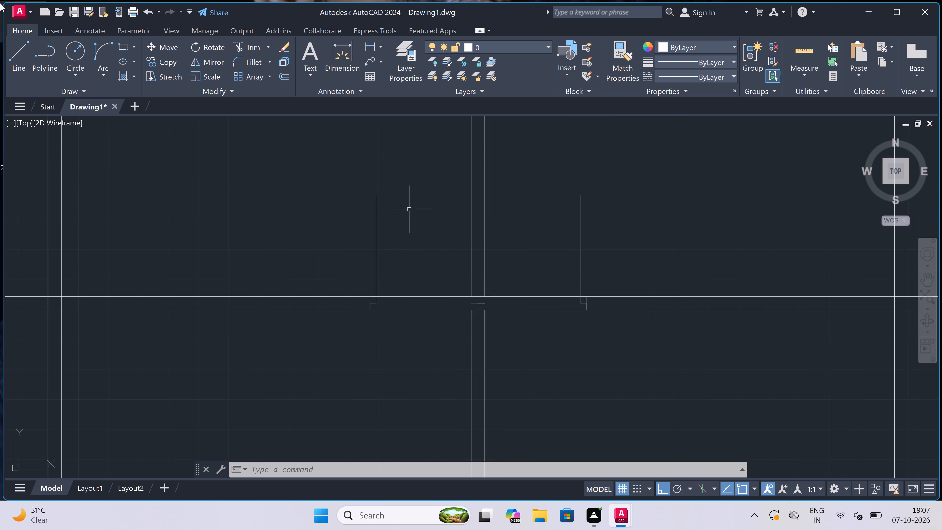
click(110, 48)
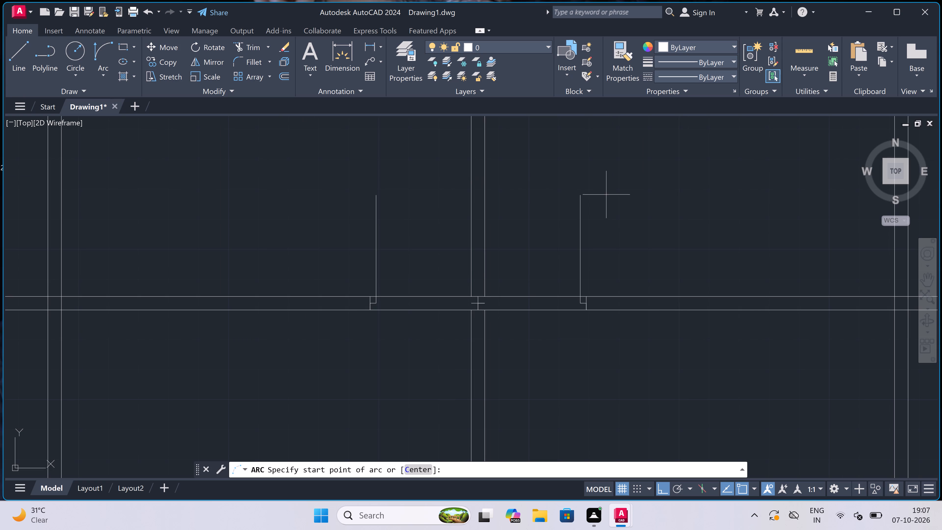
click(584, 194)
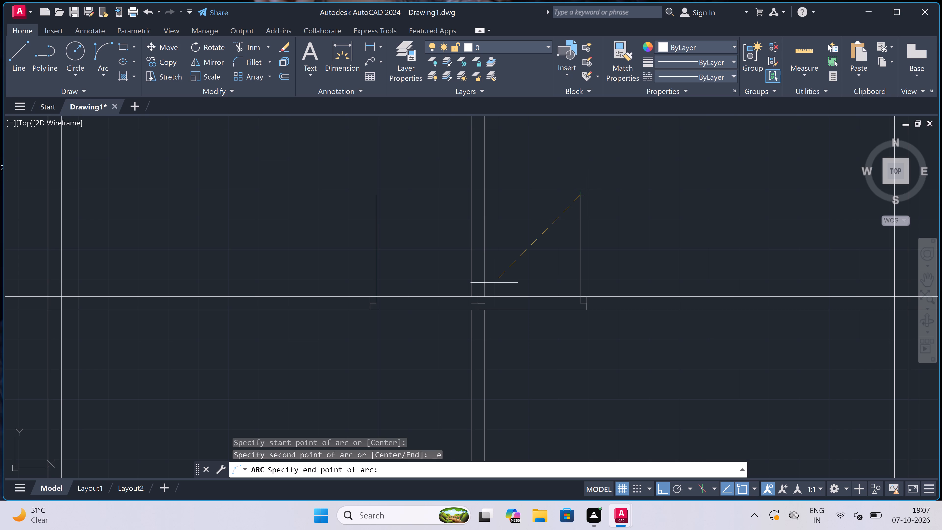
scroll(484, 308, up, 2)
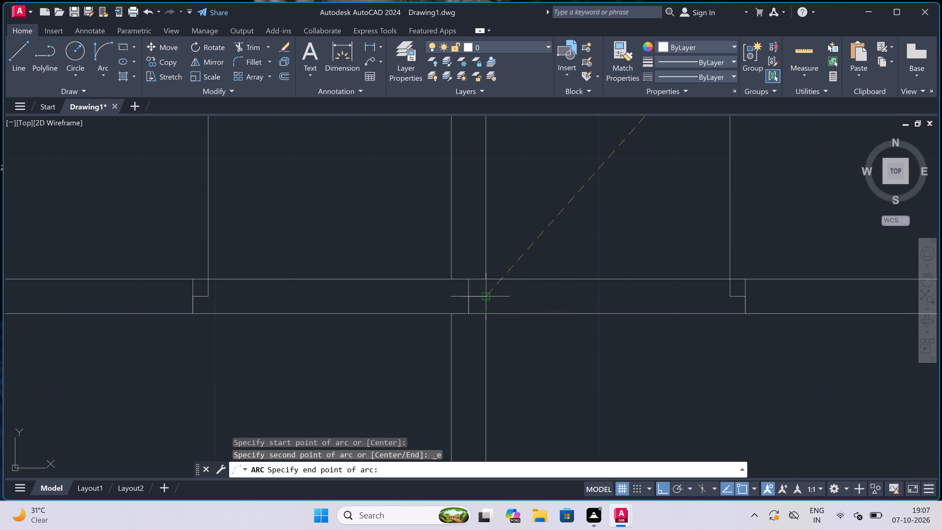
click(486, 297)
drag(414, 199, 419, 188)
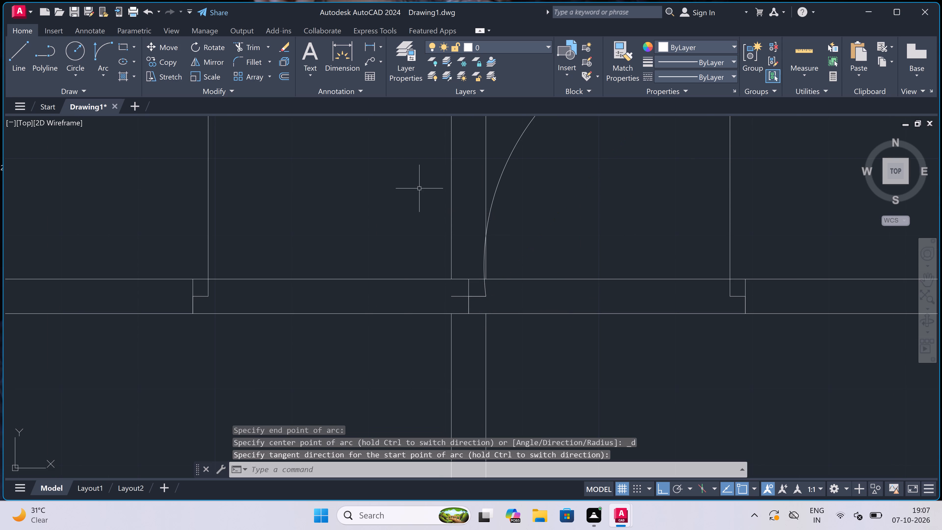
Draw a three-point arc from the left leaf's top end through the central crosspiece's left end, ending below the cross wall.
scroll(419, 188, down, 3)
scroll(387, 141, up, 2)
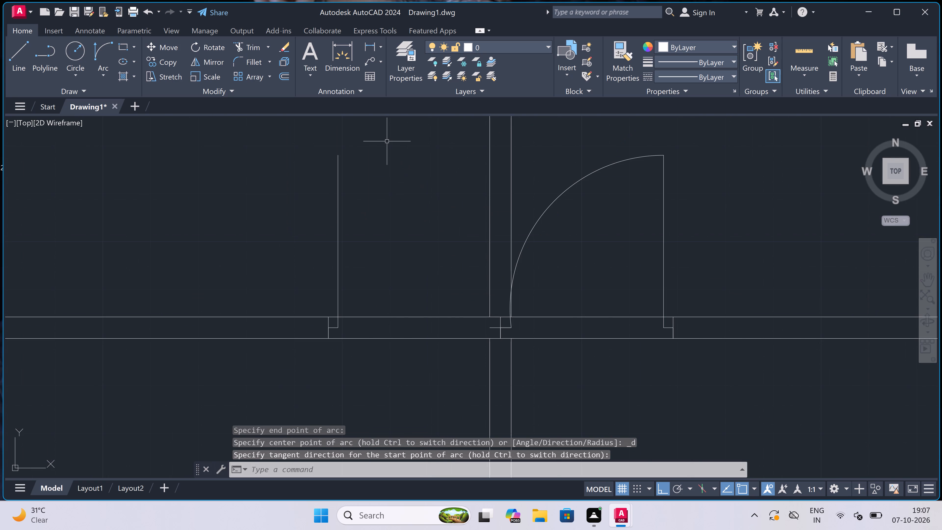
key(space)
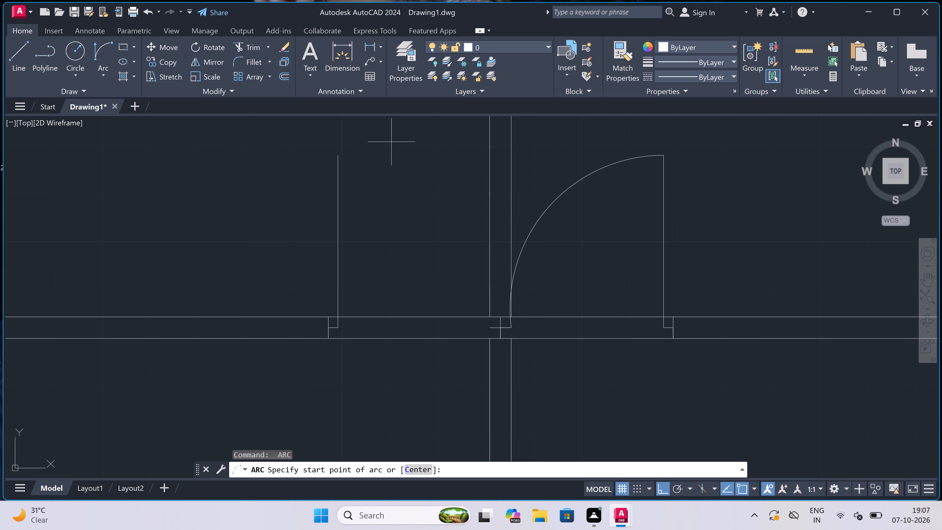
click(340, 155)
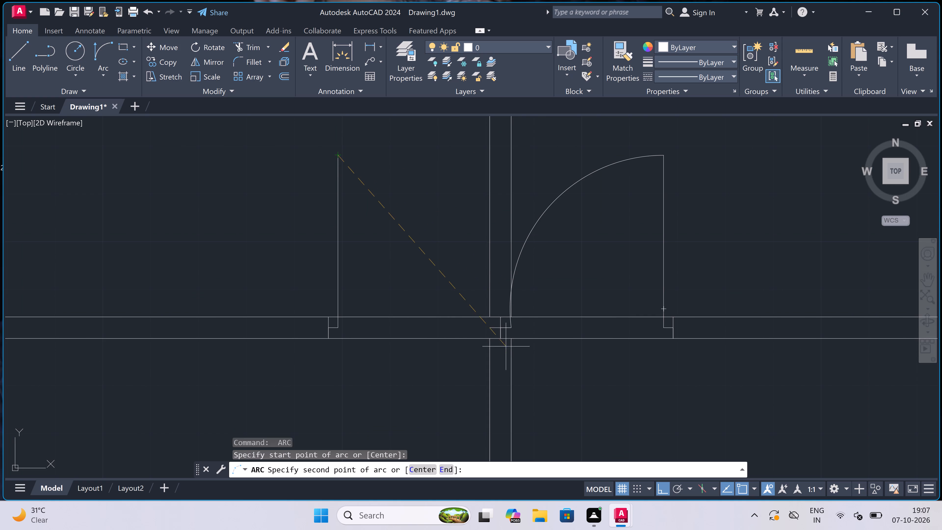
scroll(482, 326, up, 1)
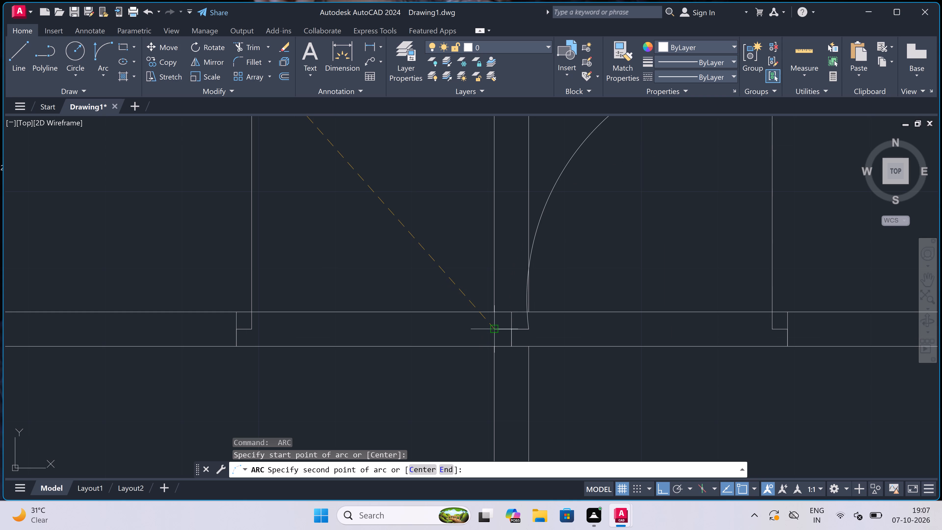
double_click(495, 329)
scroll(495, 329, down, 2)
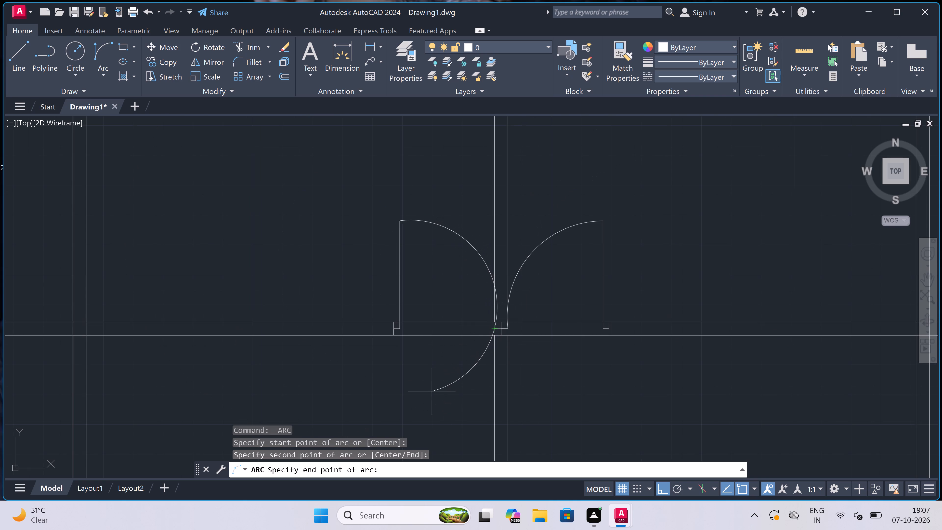
click(426, 417)
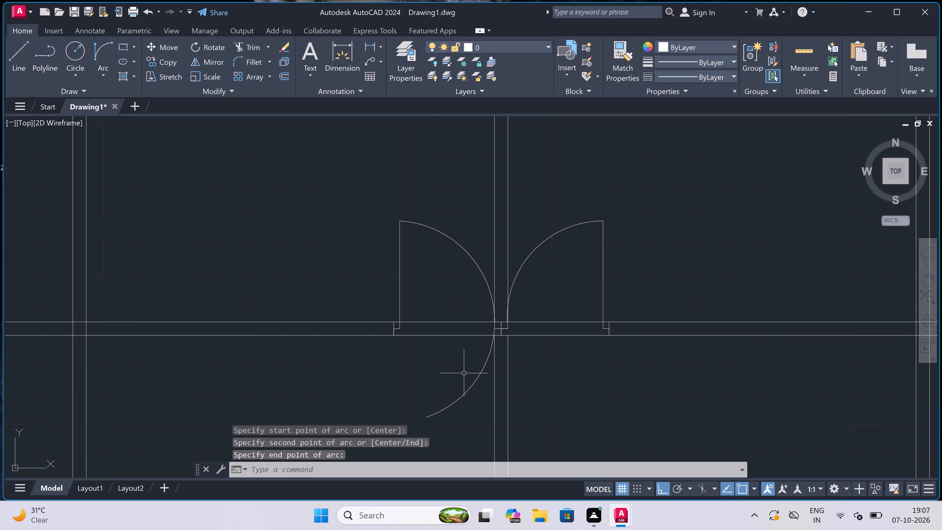
Trim the left door arc below the cross wall and both cross wall lines across the left door opening.
text(tr)
key(space)
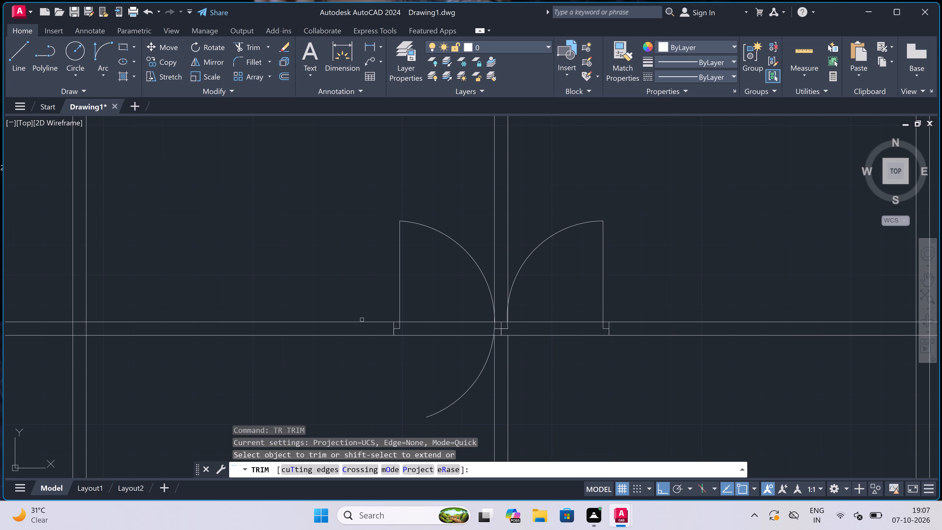
drag(468, 408, 468, 406)
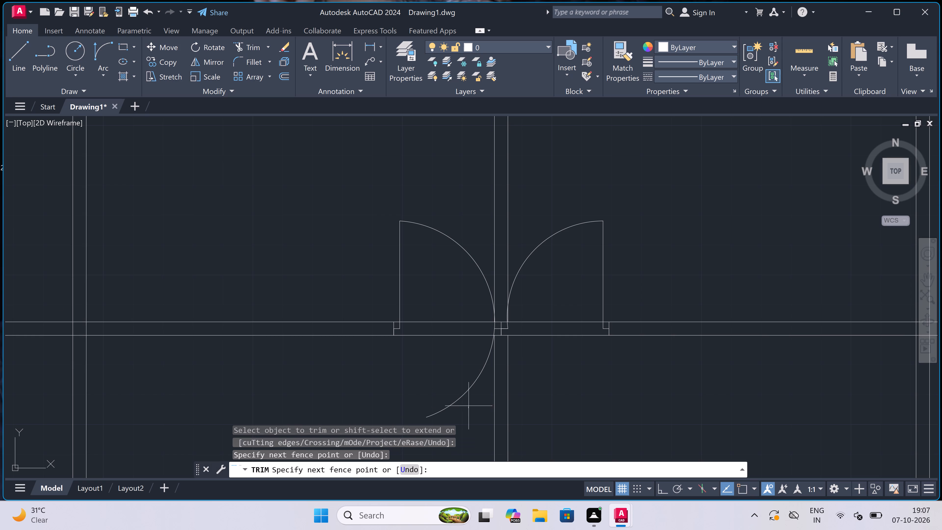
click(445, 288)
scroll(498, 352, up, 3)
scroll(504, 240, down, 1)
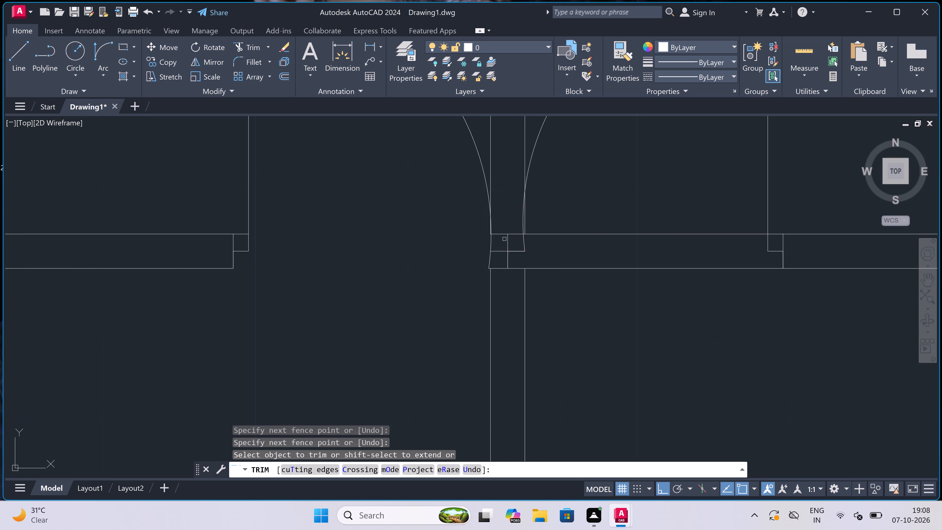
Trim the central wall's right face line between the right door arc and the top of the cross wall.
scroll(504, 238, down, 1)
scroll(509, 221, up, 4)
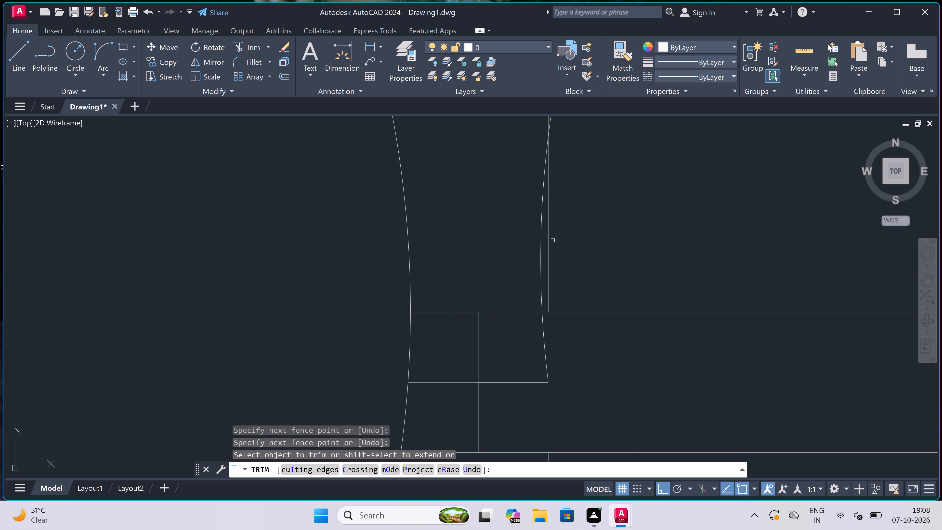
click(544, 238)
click(552, 238)
scroll(552, 238, down, 4)
scroll(548, 222, up, 2)
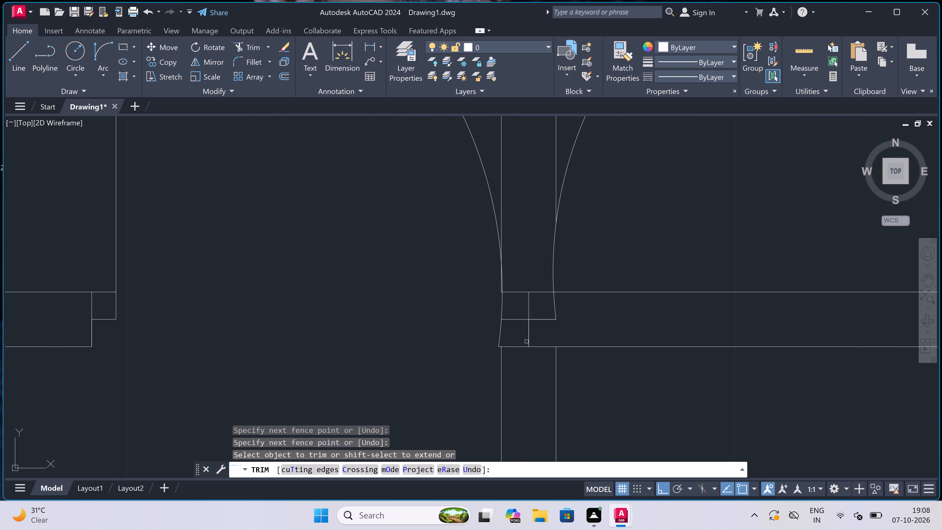
Draw a short vertical line from the central crosspiece's right end down to the bottom line of the cross wall.
scroll(482, 313, down, 4)
scroll(488, 313, up, 1)
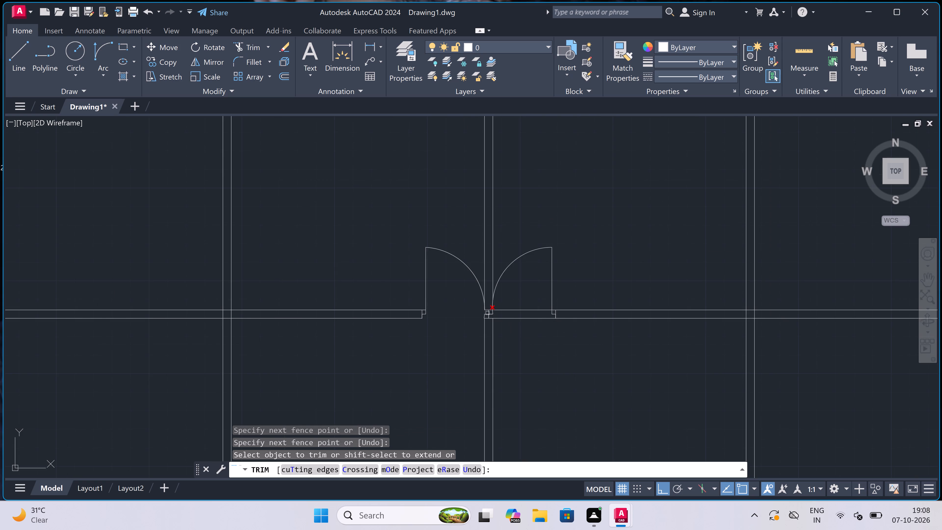
scroll(488, 313, up, 2)
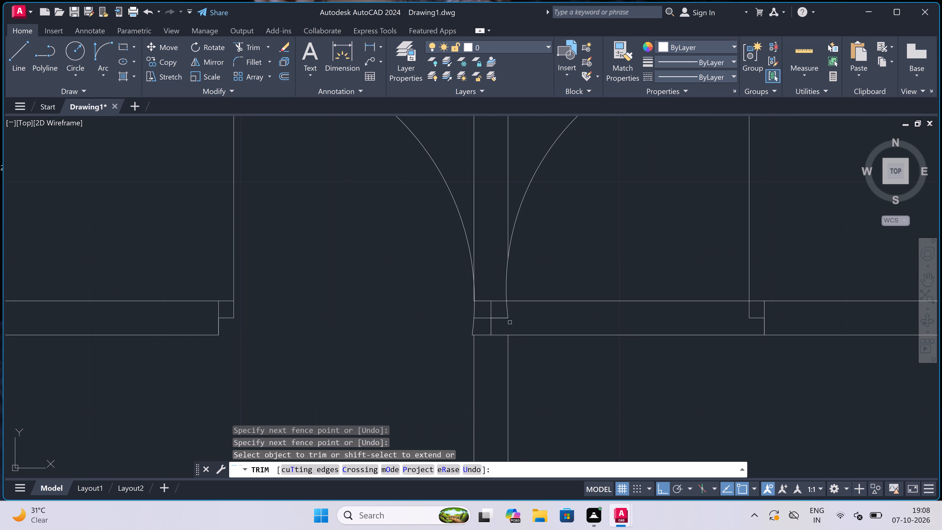
key(Escape)
text(l)
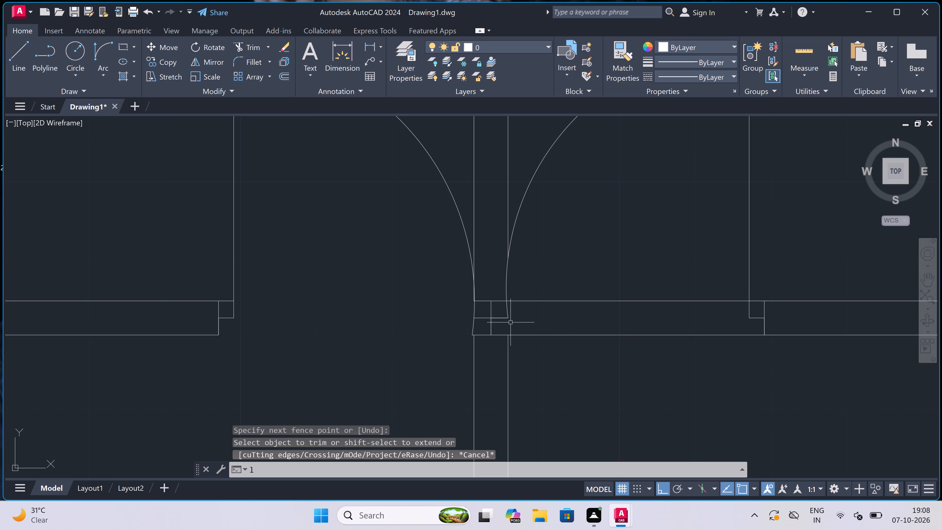
key(space)
scroll(510, 322, up, 1)
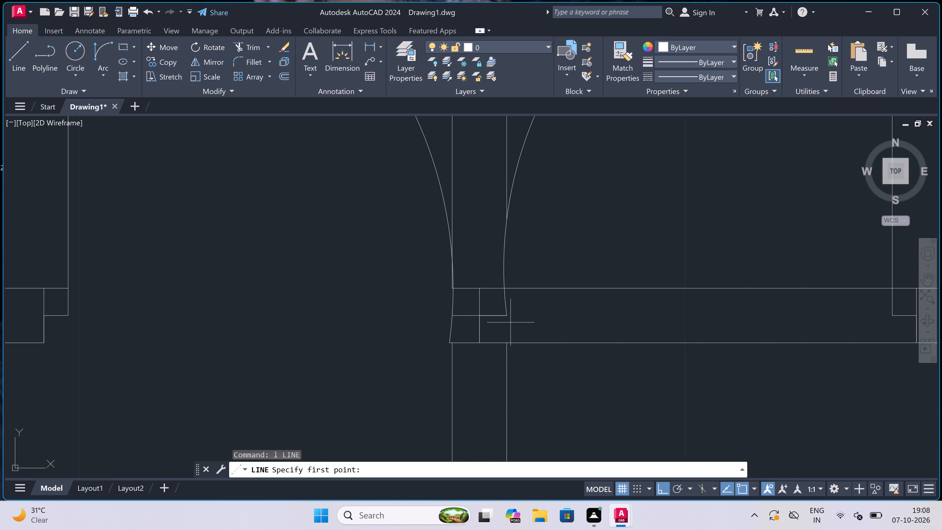
scroll(506, 313, up, 1)
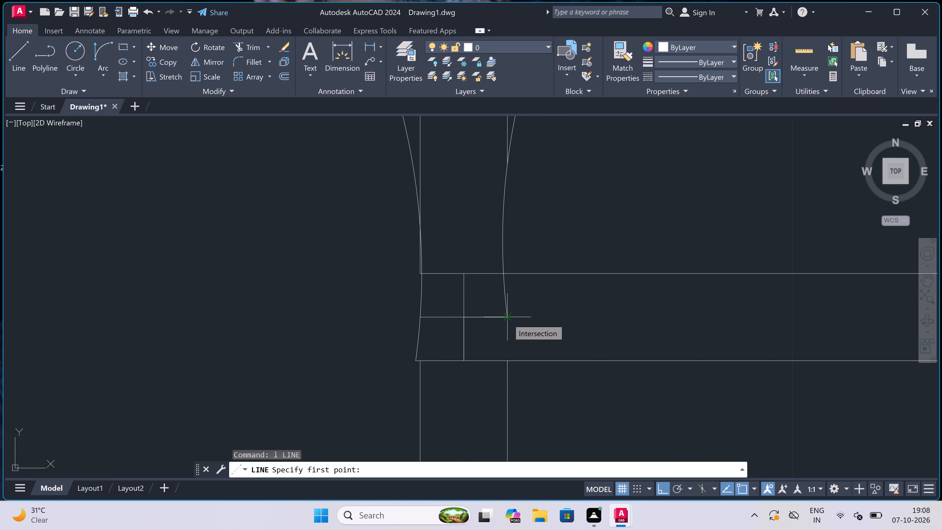
click(508, 319)
click(506, 363)
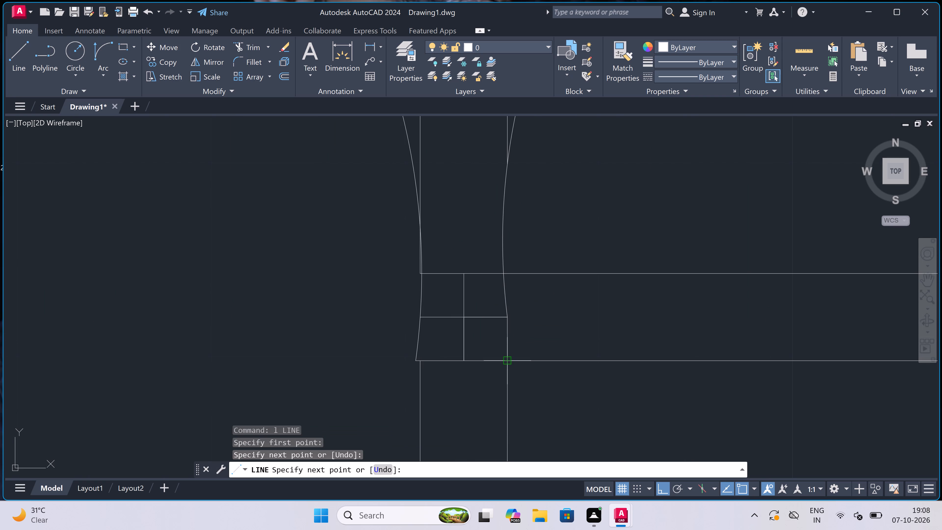
key(Escape)
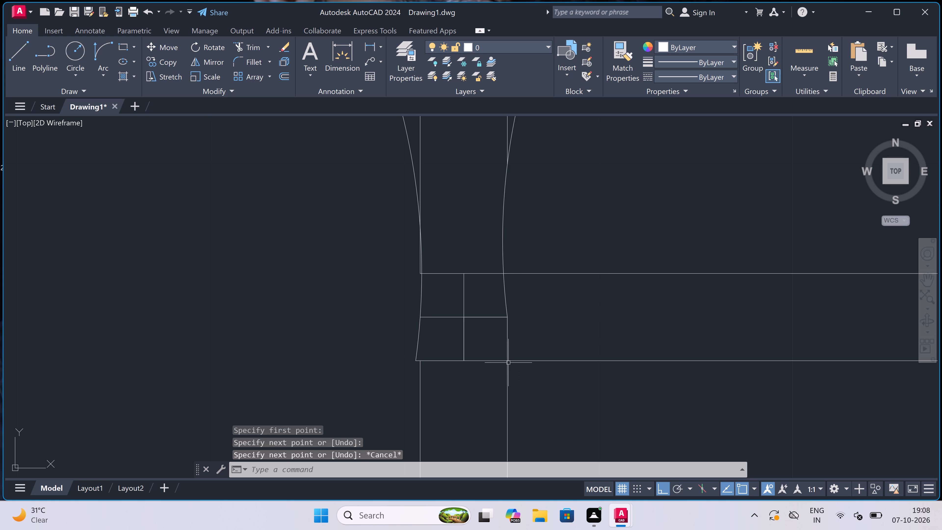
Trim both cross wall lines across the right door opening beside the central wall.
scroll(495, 354, down, 5)
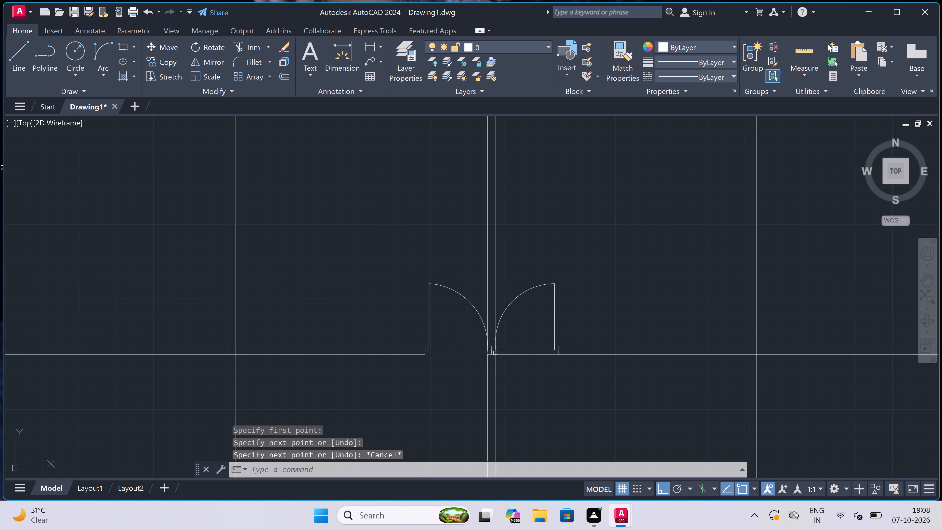
text(tr)
key(space)
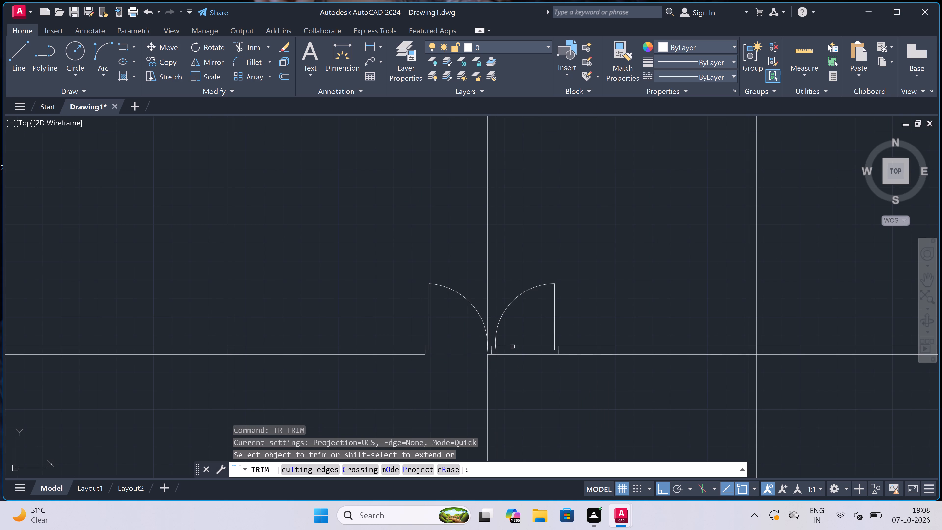
click(515, 327)
click(529, 409)
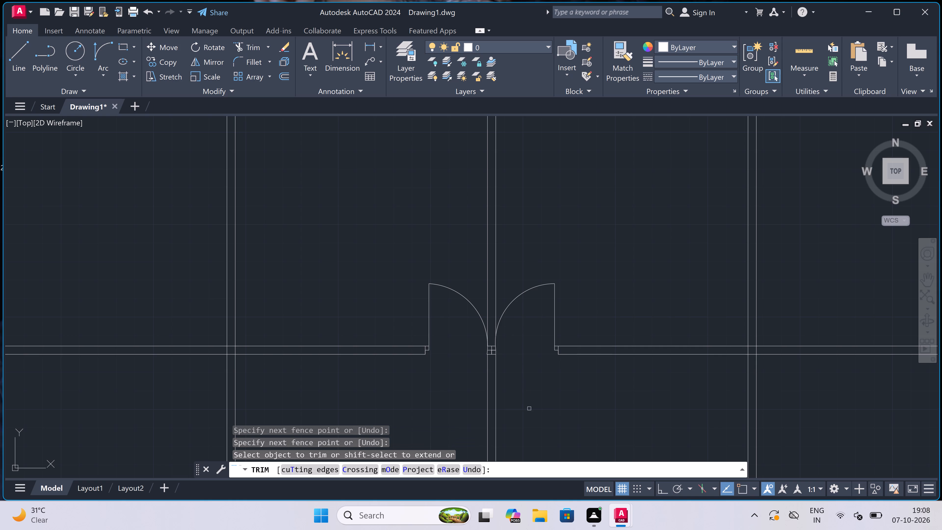
scroll(501, 337, down, 4)
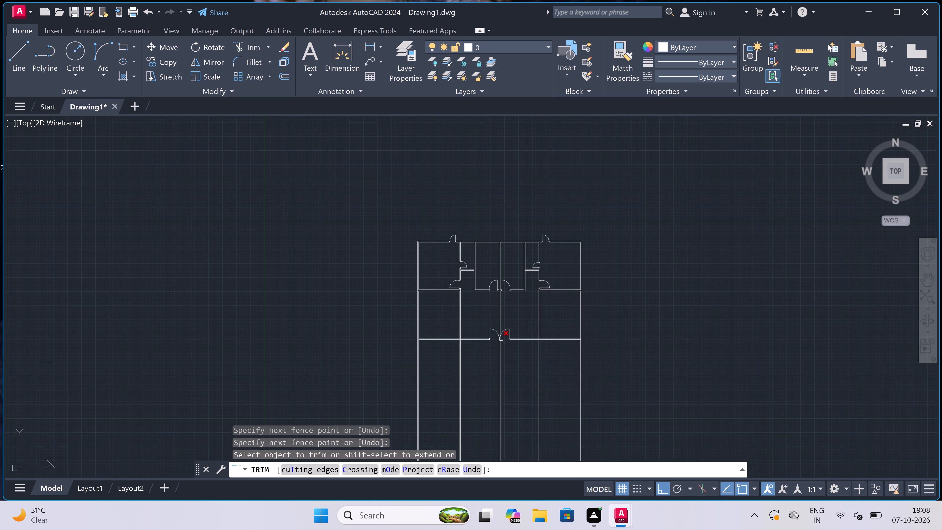
scroll(498, 353, up, 3)
scroll(496, 347, down, 3)
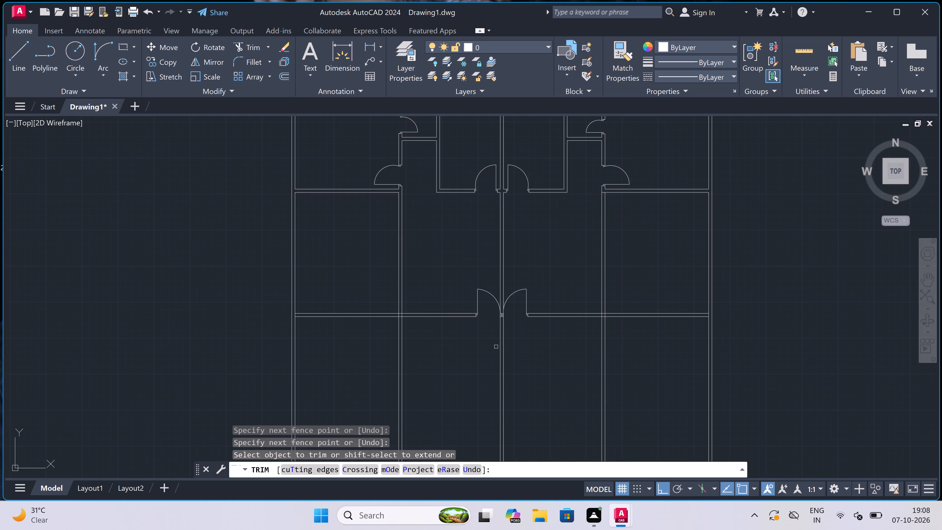
scroll(455, 338, up, 3)
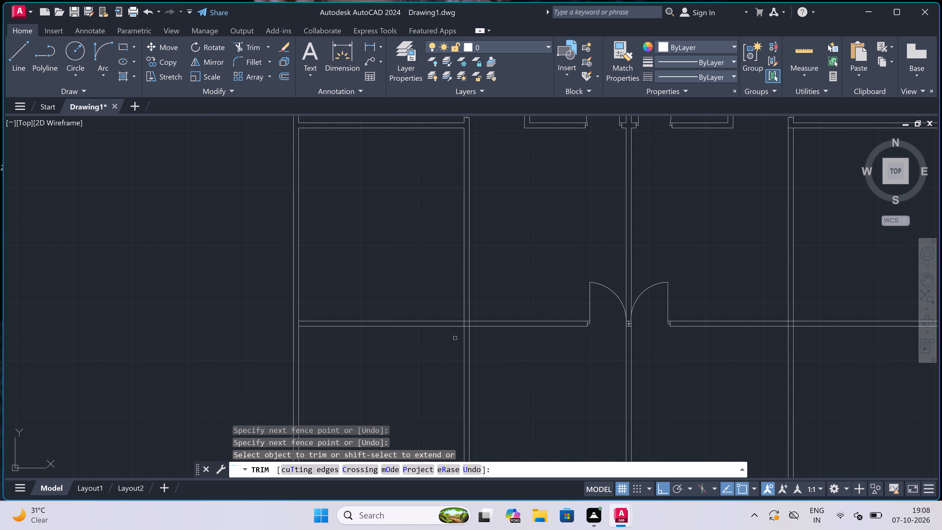
key(Escape)
Draw a jamb line across the left inner vertical wall, just below its corner with the upper-left room's bottom wall.
text(l)
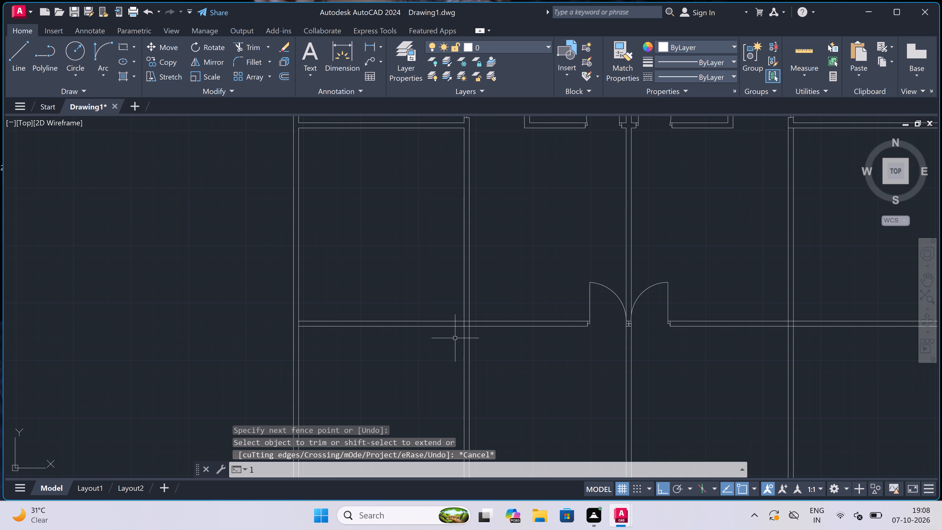
key(space)
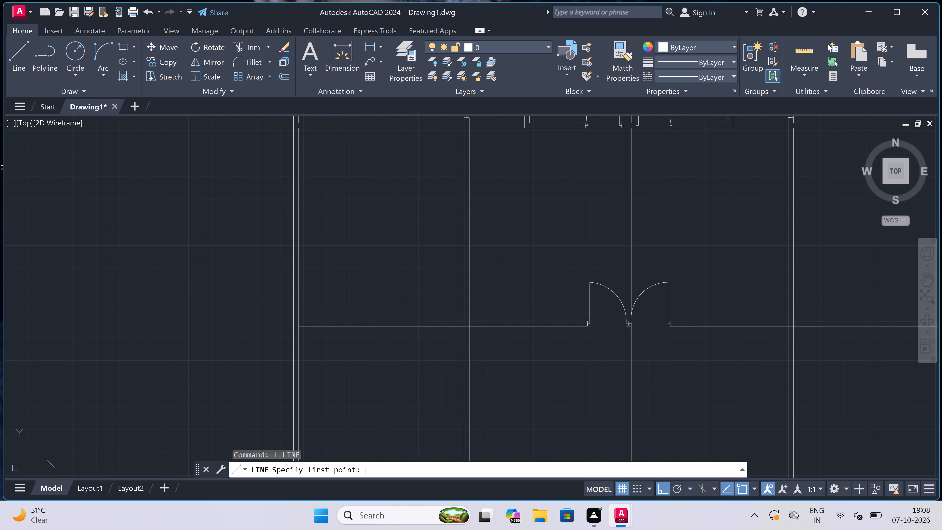
scroll(455, 338, down, 2)
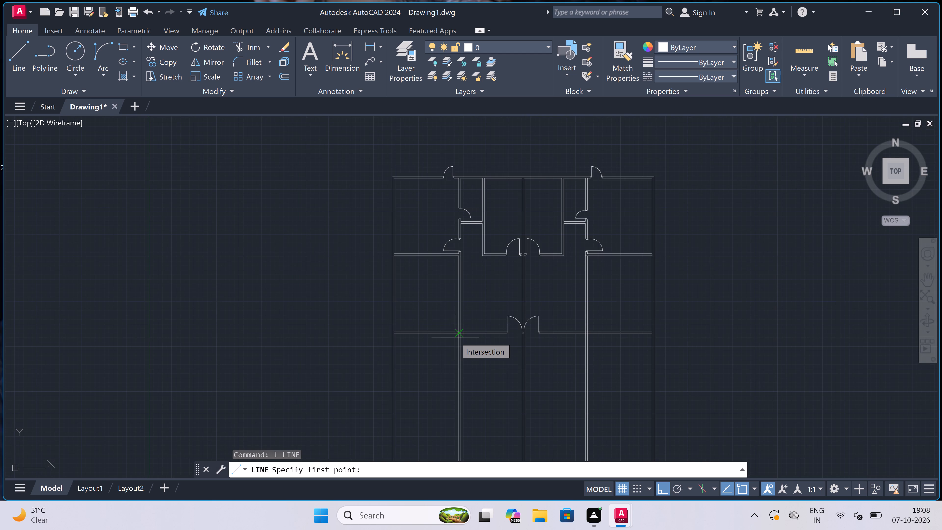
scroll(455, 337, down, 1)
scroll(455, 337, up, 1)
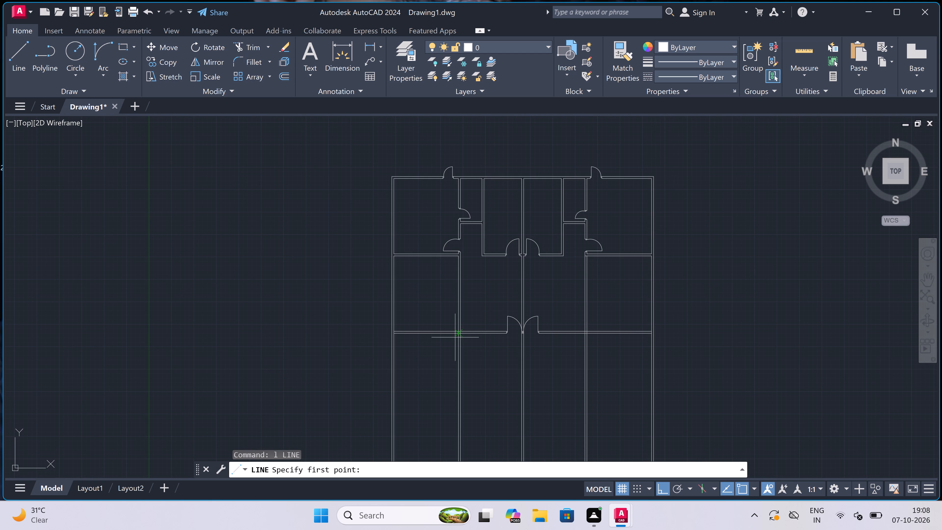
scroll(455, 337, down, 1)
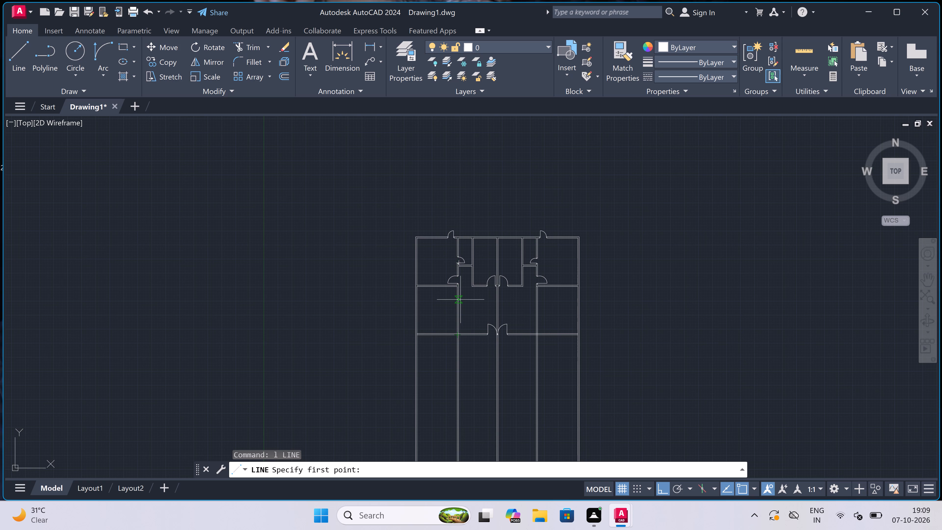
scroll(458, 308, up, 2)
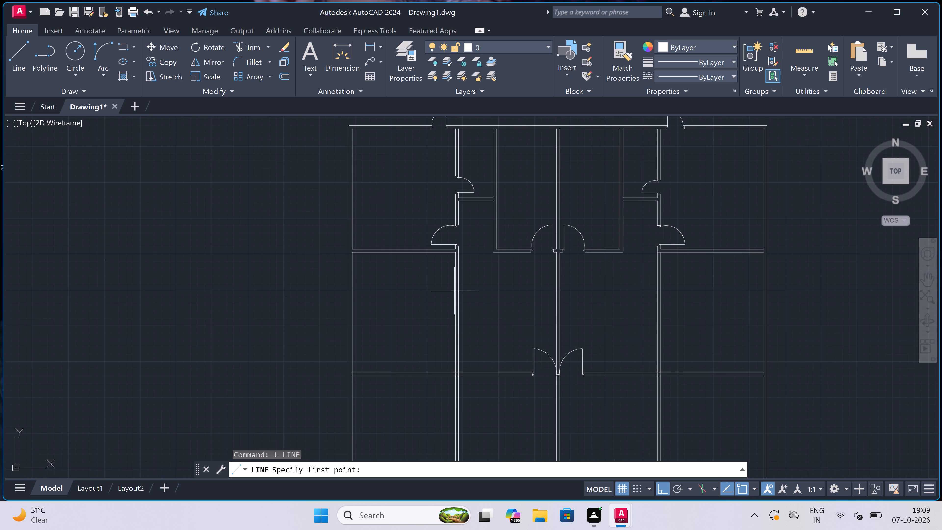
scroll(447, 243, up, 2)
scroll(468, 286, up, 2)
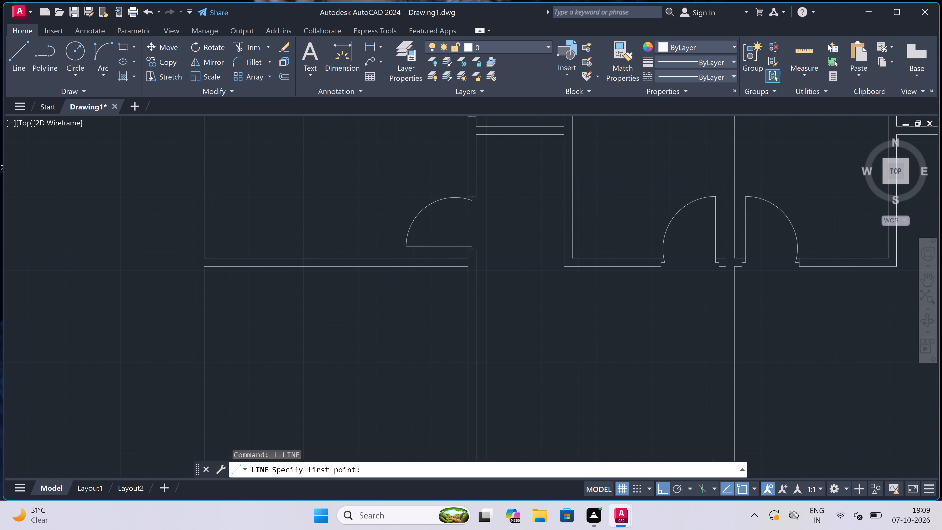
scroll(468, 286, up, 1)
click(468, 237)
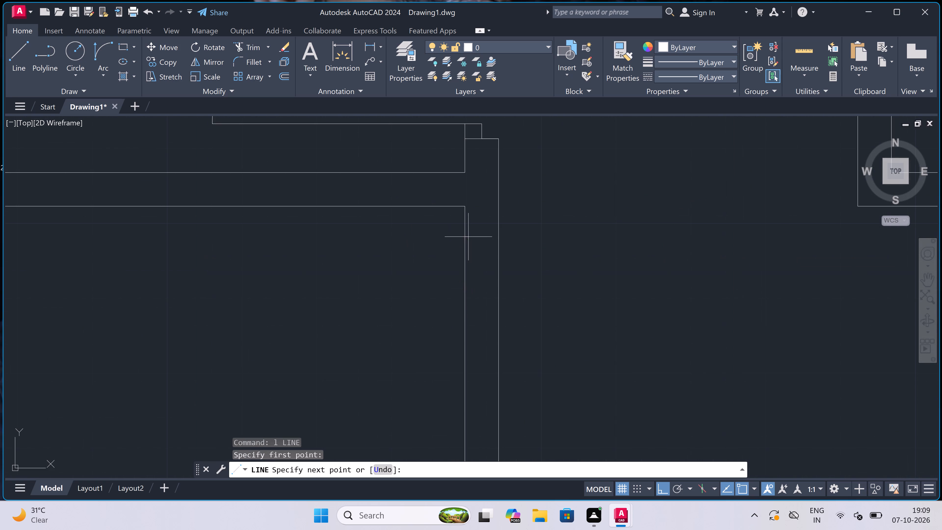
click(502, 241)
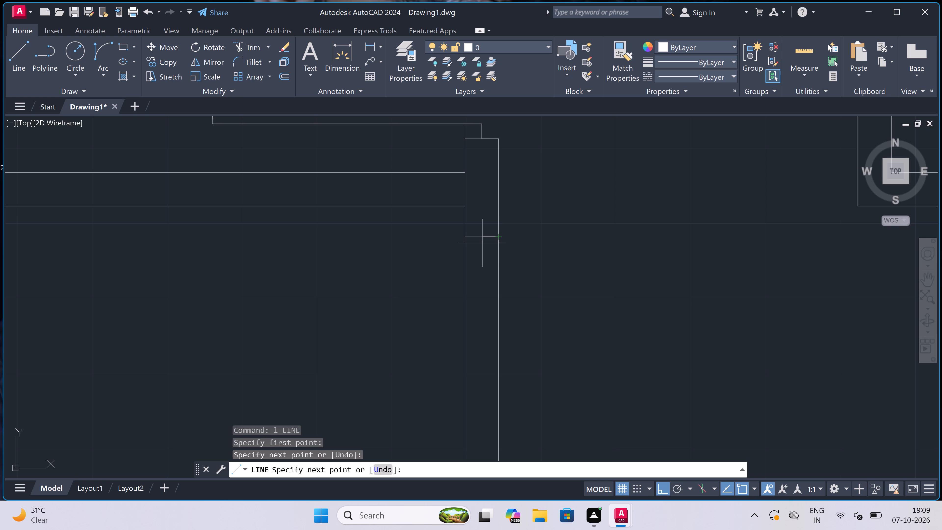
Continue from the jamb line's midpoint with a 2" segment downward and a 3' door leaf toward the left room.
click(482, 239)
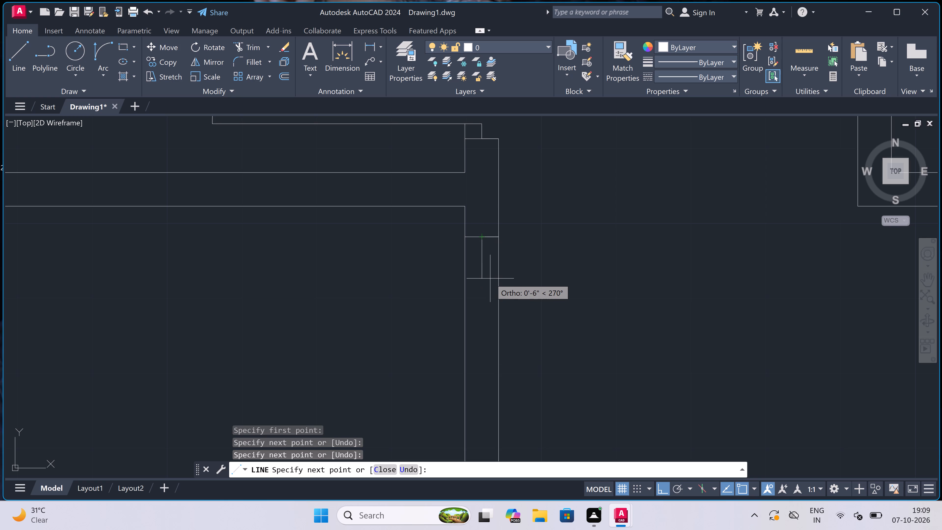
key(2)
text(")
key(space)
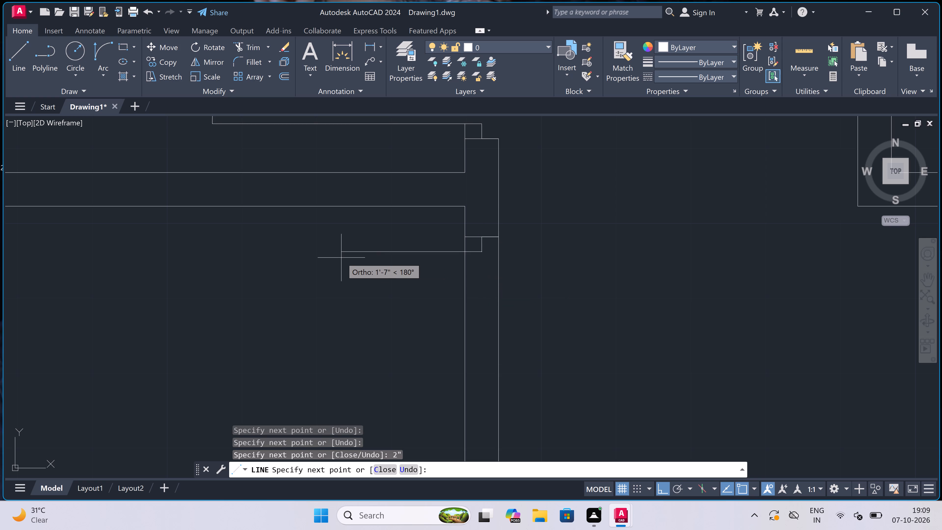
key(3)
key(BackSpace)
text(3')
key(space)
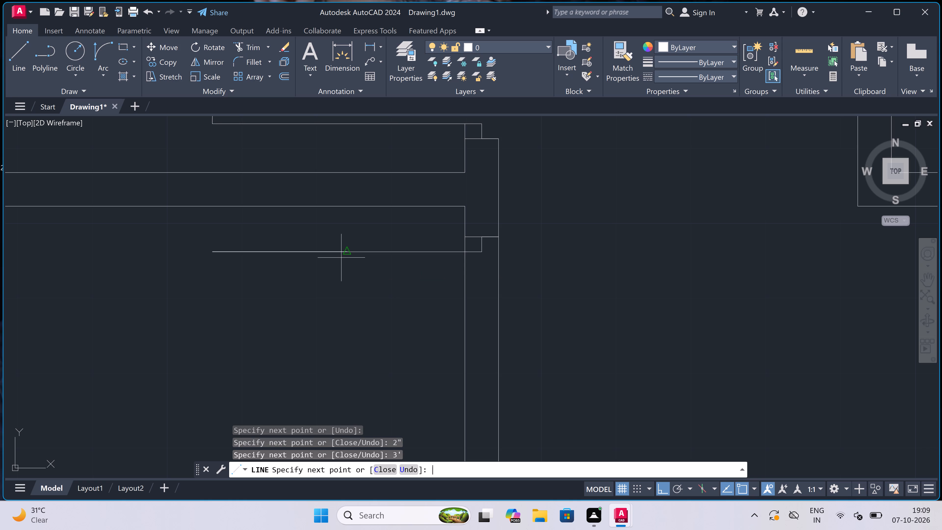
key(Escape)
Draw a lower jamb line across the left inner vertical wall, below the new door leaf, with a 2" segment upward from its midpoint.
key(space)
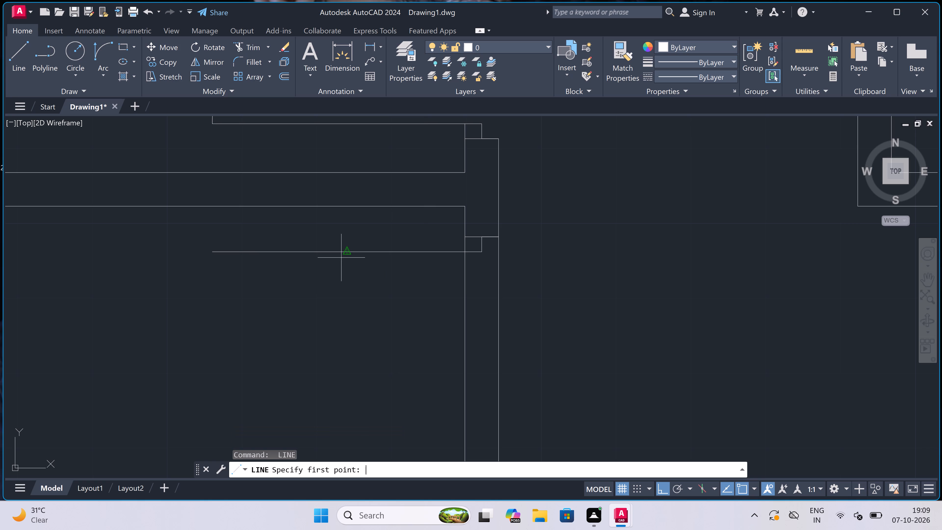
scroll(375, 255, down, 3)
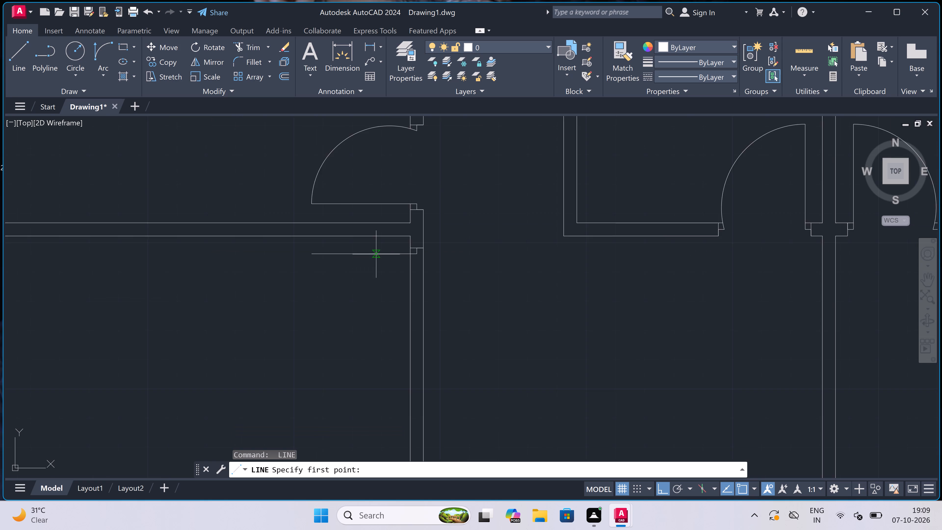
scroll(376, 286, up, 1)
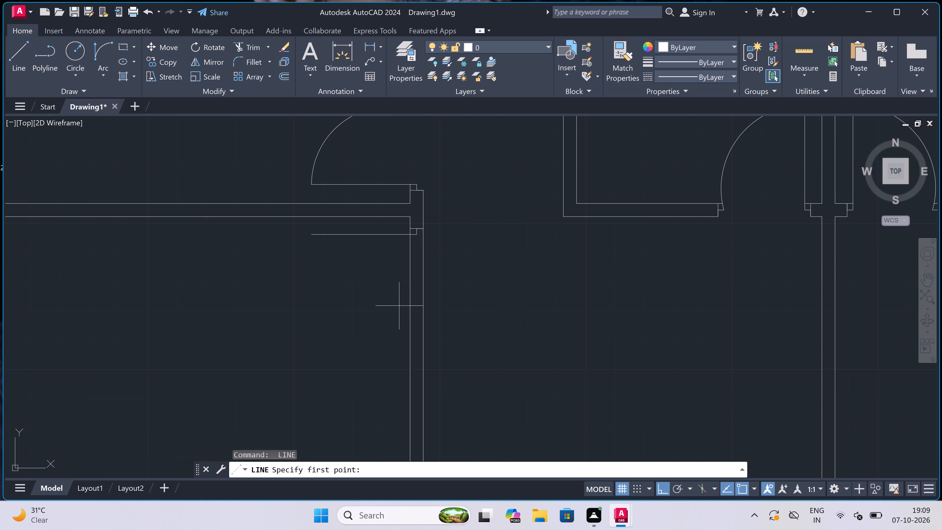
click(406, 314)
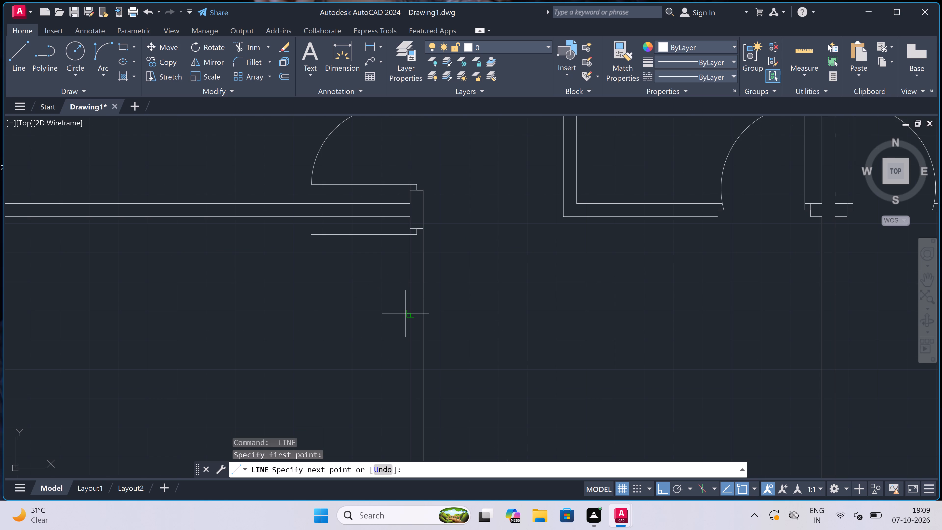
scroll(416, 303, up, 2)
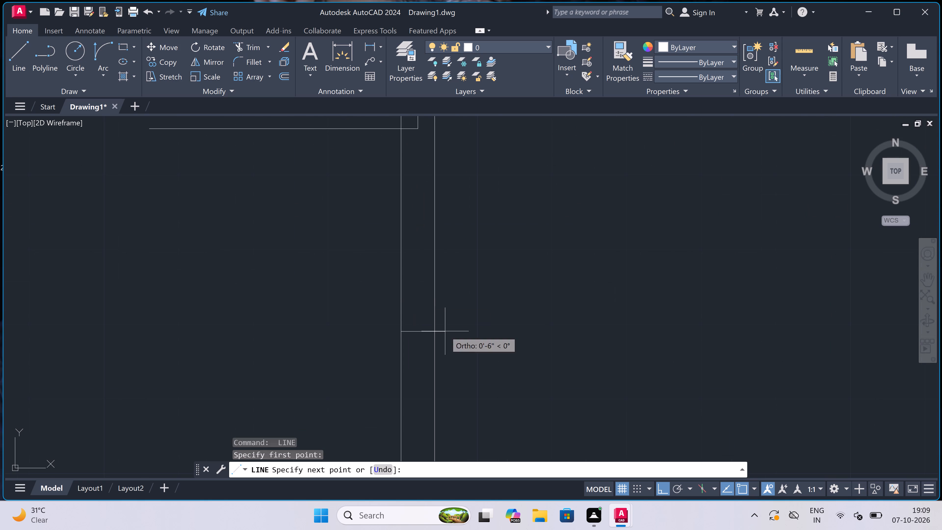
click(433, 330)
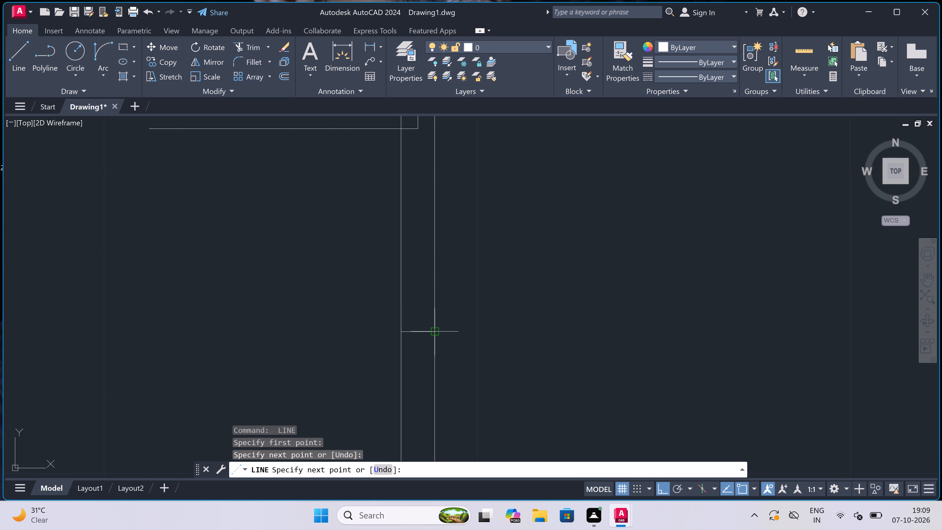
scroll(431, 330, up, 2)
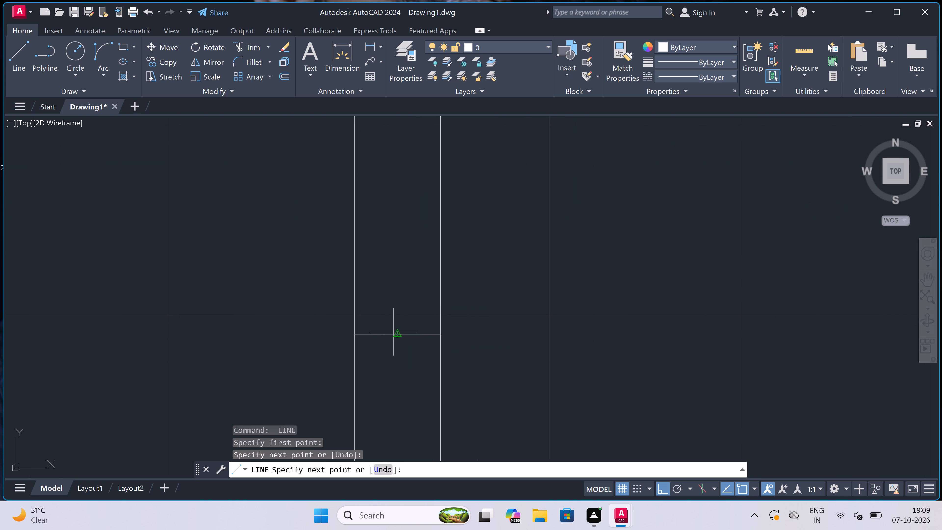
click(396, 333)
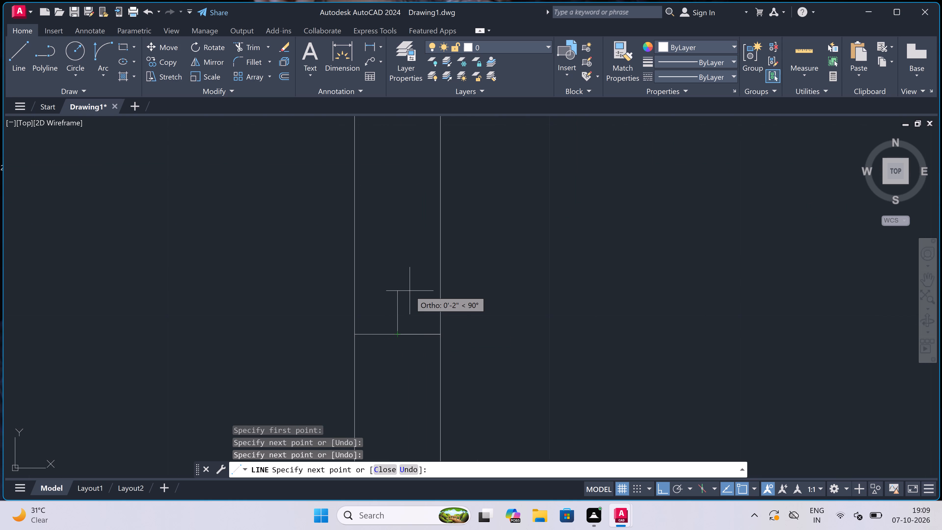
key(2)
text(")
key(space)
key(Escape)
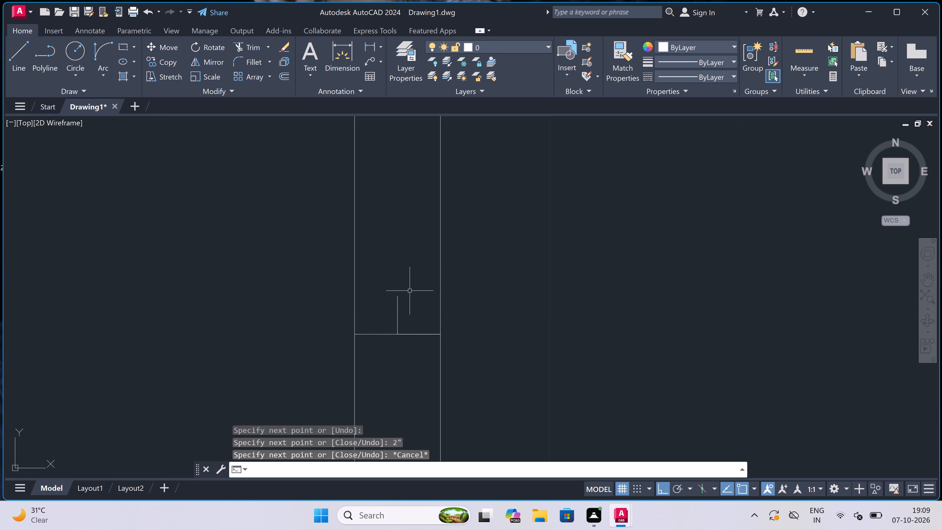
Draw the door's swing arc from the leaf's free end to the top of the lower jamb's 2" segment.
scroll(410, 291, down, 4)
scroll(418, 237, up, 2)
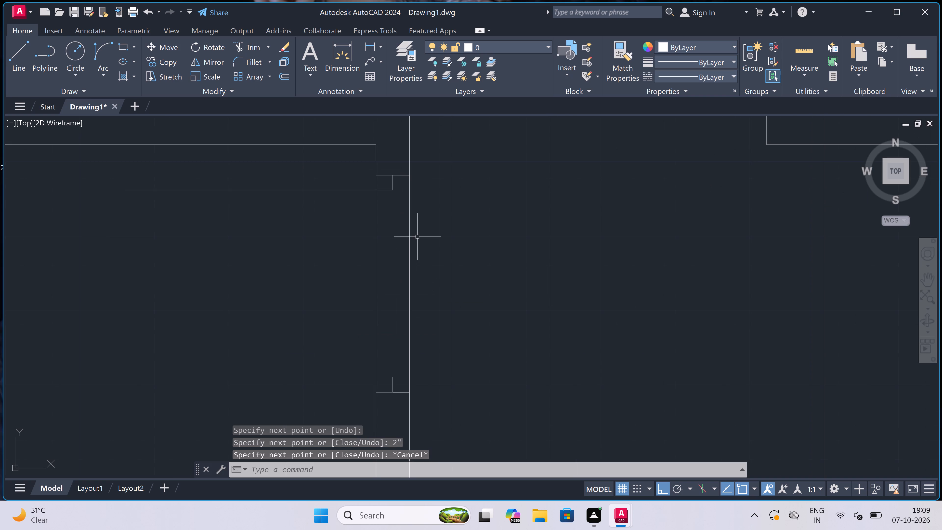
click(101, 46)
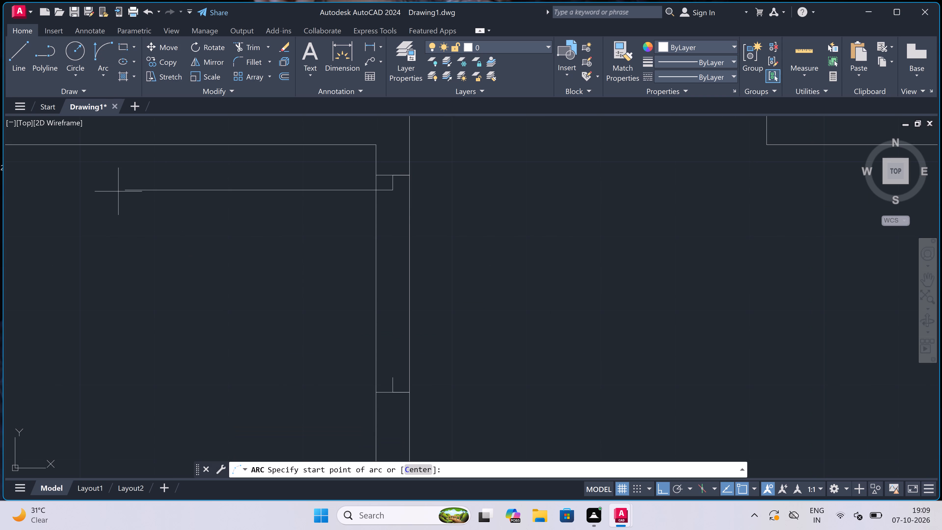
drag(126, 193, 130, 197)
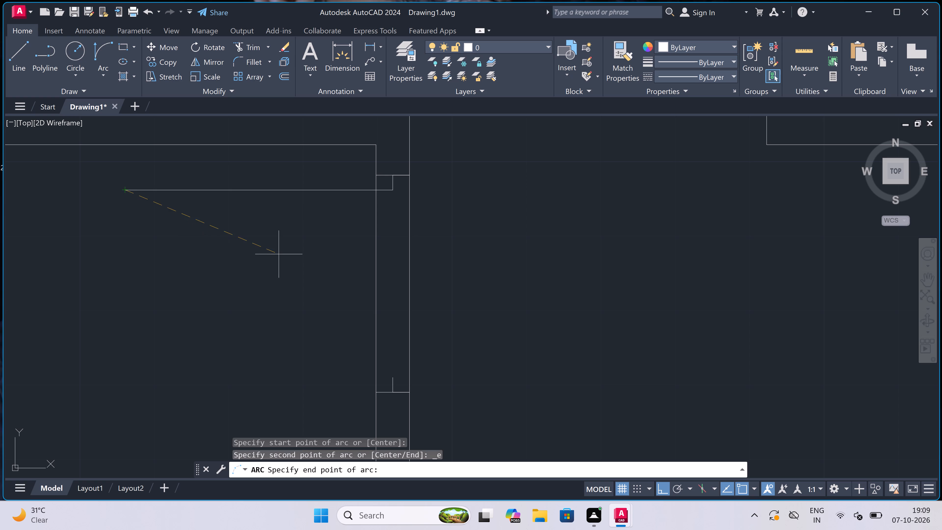
click(395, 380)
scroll(395, 380, down, 3)
click(371, 391)
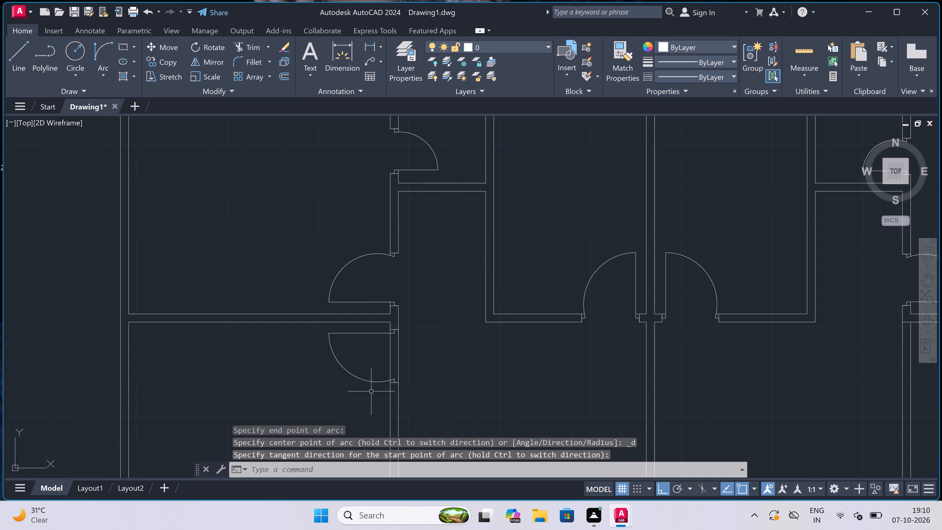
Draw a jamb line across the right inner vertical wall, just below its corner with the upper-right room's bottom wall.
scroll(392, 351, down, 4)
scroll(392, 359, up, 3)
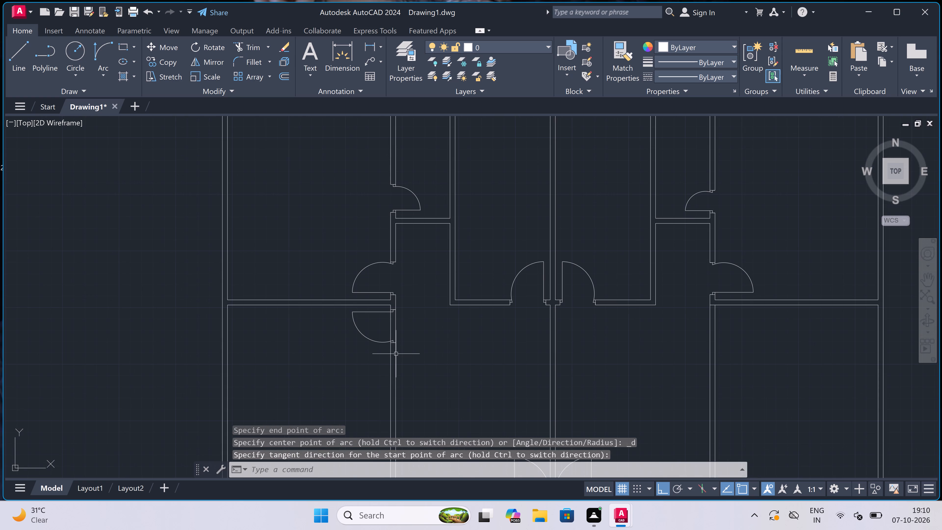
scroll(399, 347, down, 3)
scroll(941, 0, up, 3)
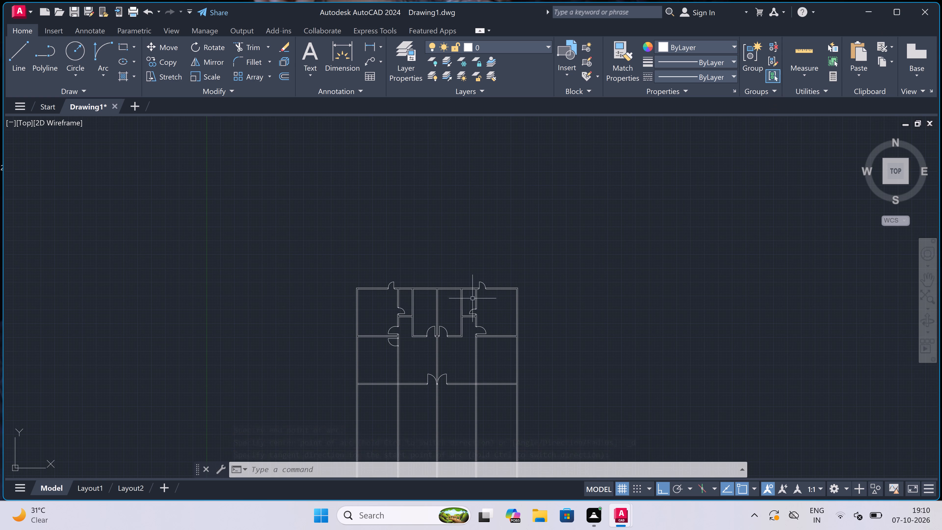
scroll(477, 355, up, 3)
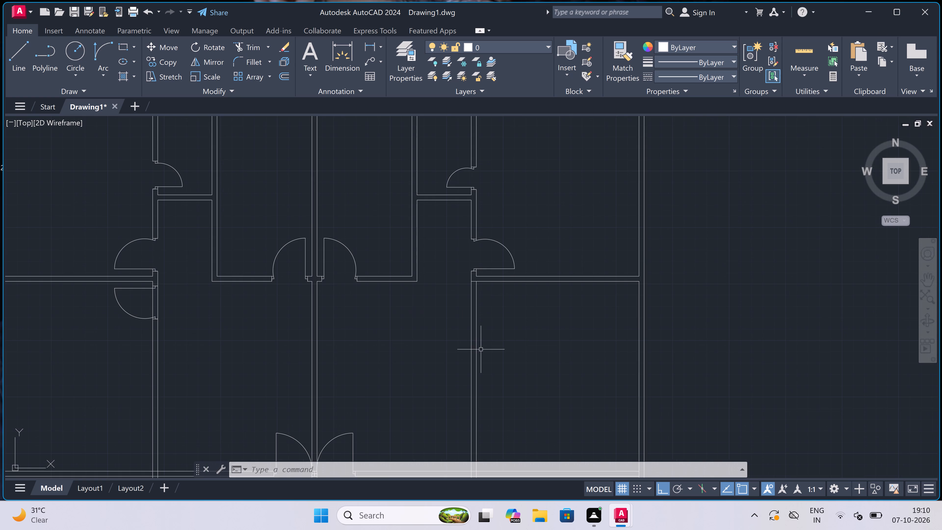
scroll(486, 278, up, 4)
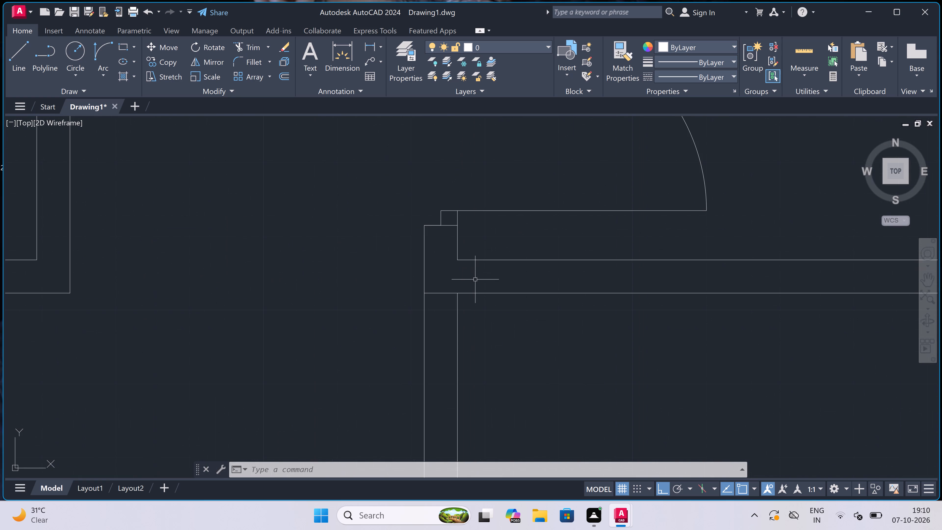
text(l)
key(space)
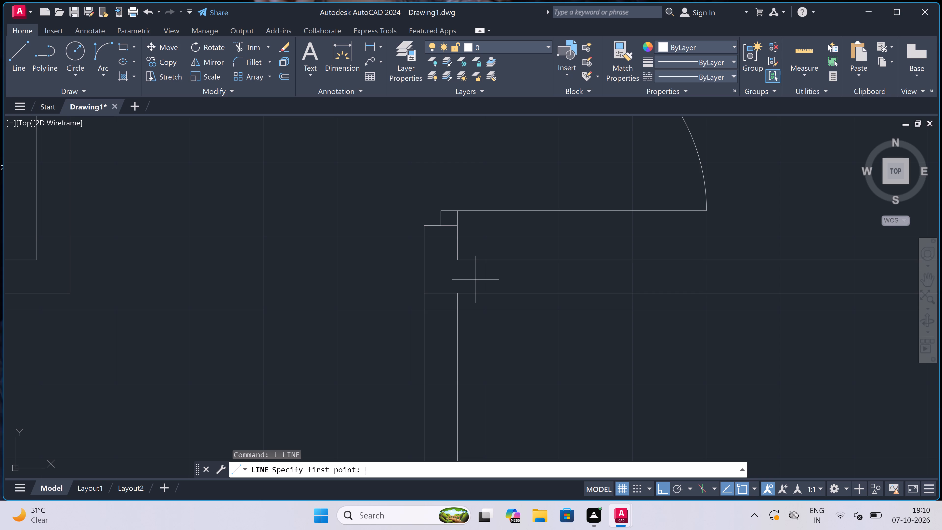
scroll(459, 305, up, 1)
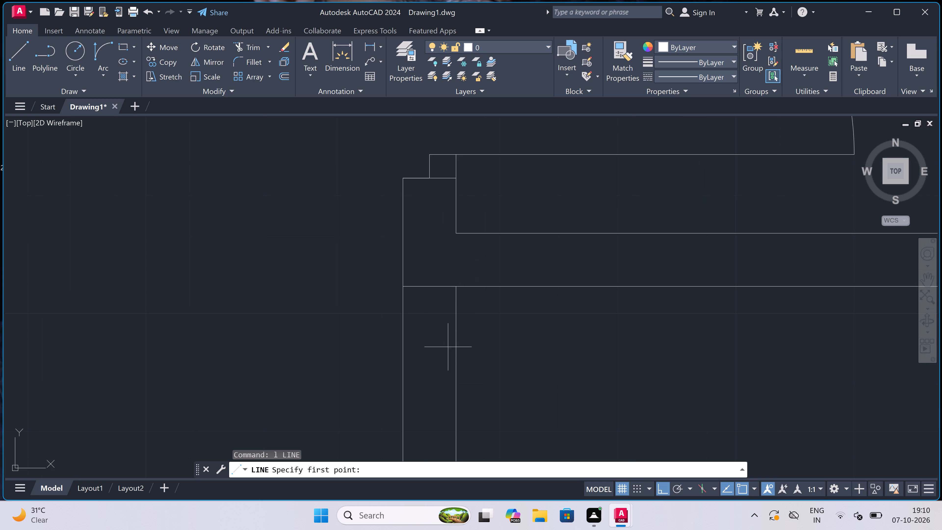
click(455, 340)
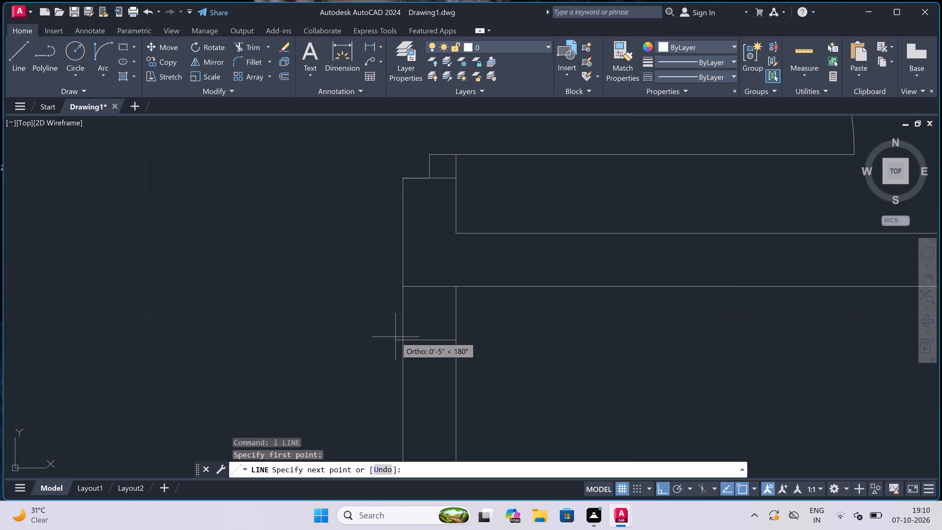
click(400, 338)
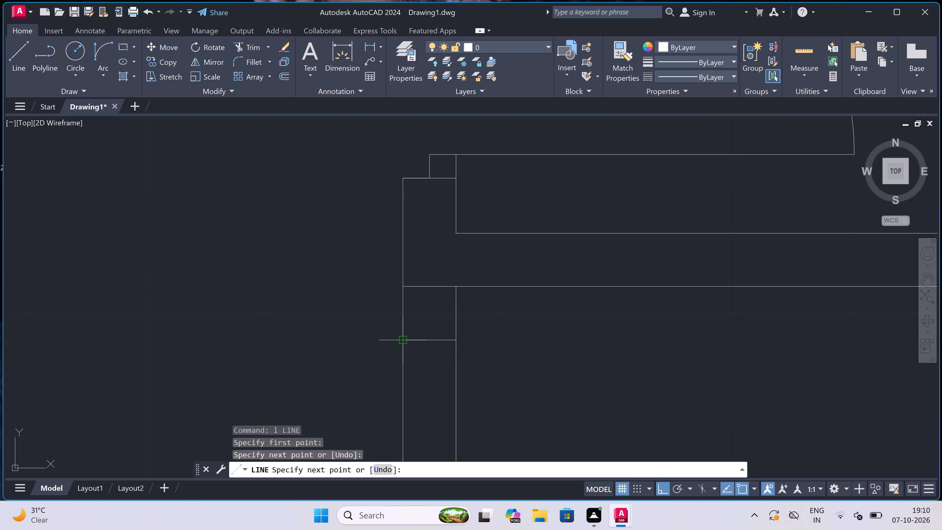
Continue from the jamb line's midpoint with a 2" segment downward and a 3' door leaf toward the right room.
drag(428, 340, 423, 336)
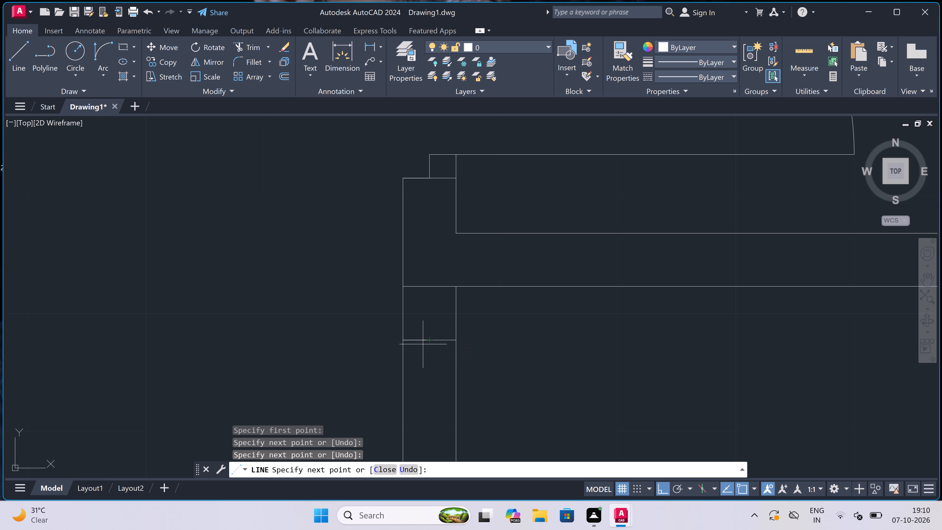
key(2)
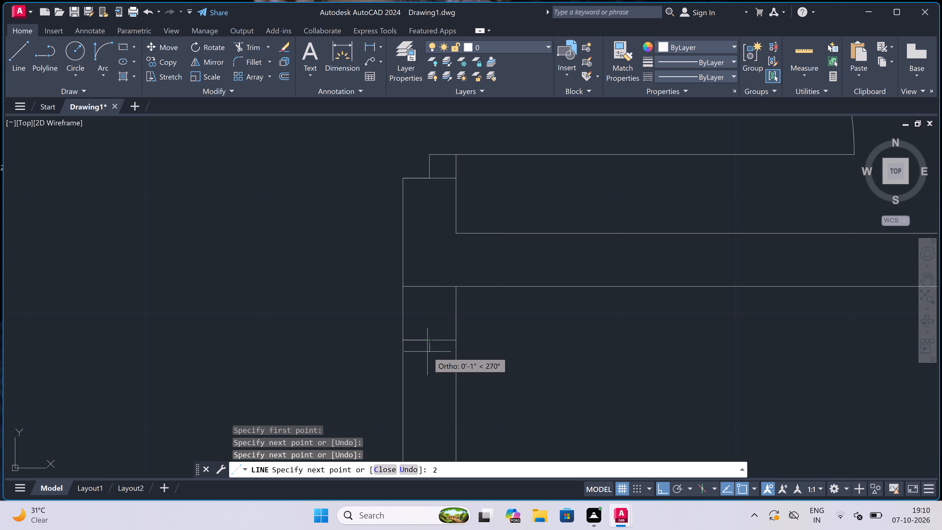
text(")
key(space)
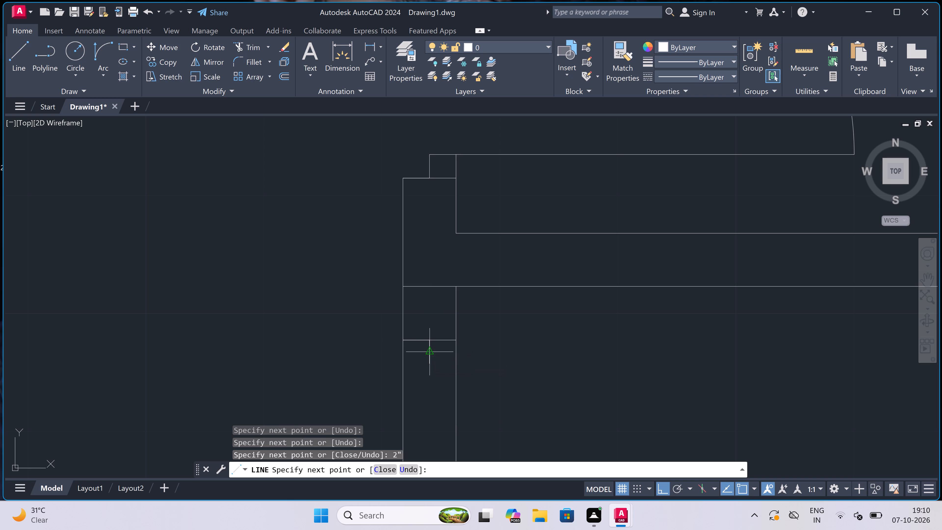
text(3')
key(space)
key(Escape)
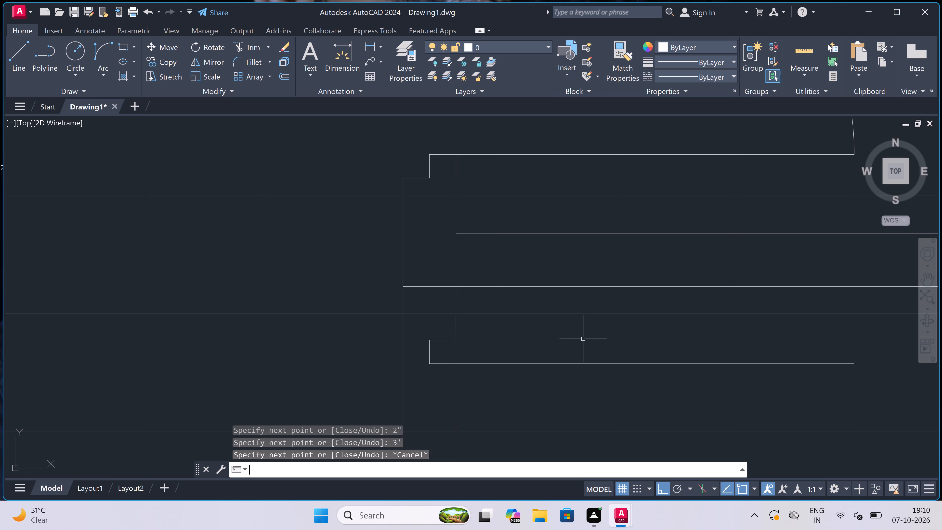
Draw a lower jamb line across the right inner vertical wall, below the new door leaf, with a 2" segment upward from its midpoint.
key(space)
scroll(506, 271, down, 1)
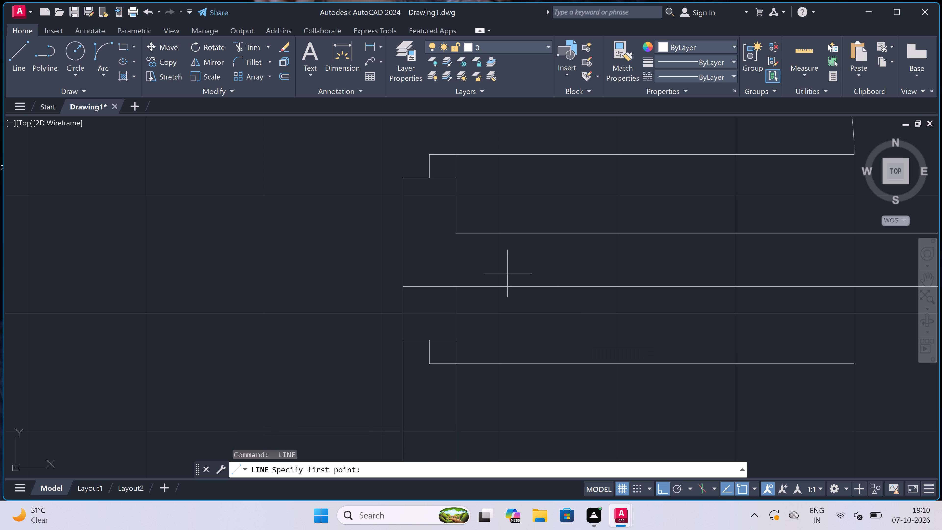
scroll(506, 271, down, 3)
scroll(496, 323, up, 1)
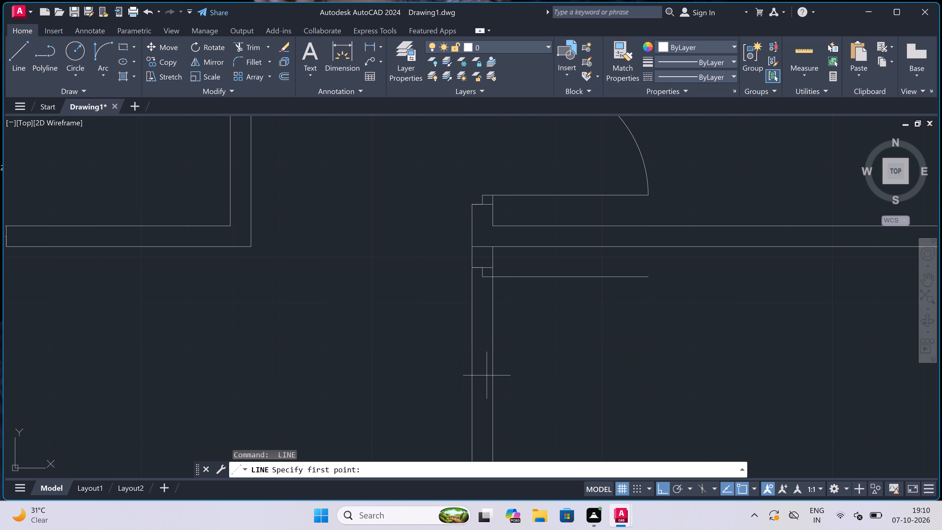
scroll(485, 377, down, 1)
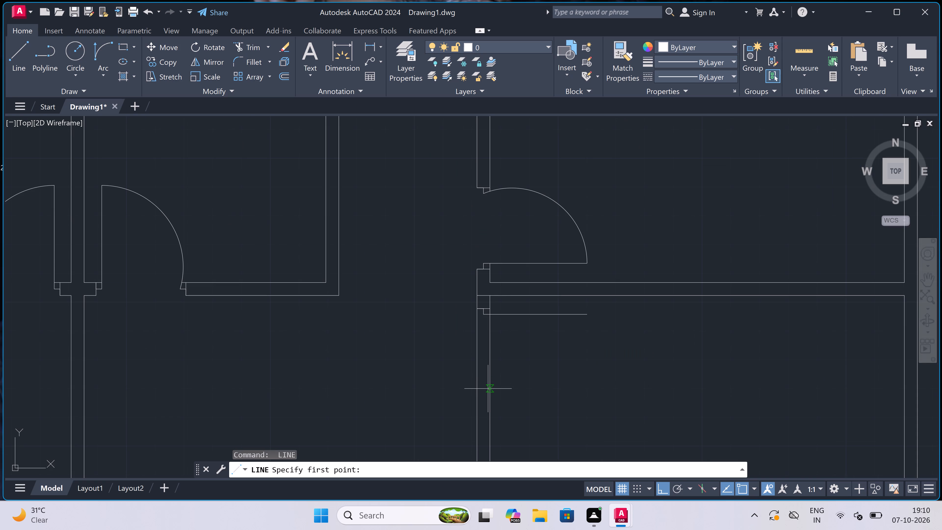
click(488, 389)
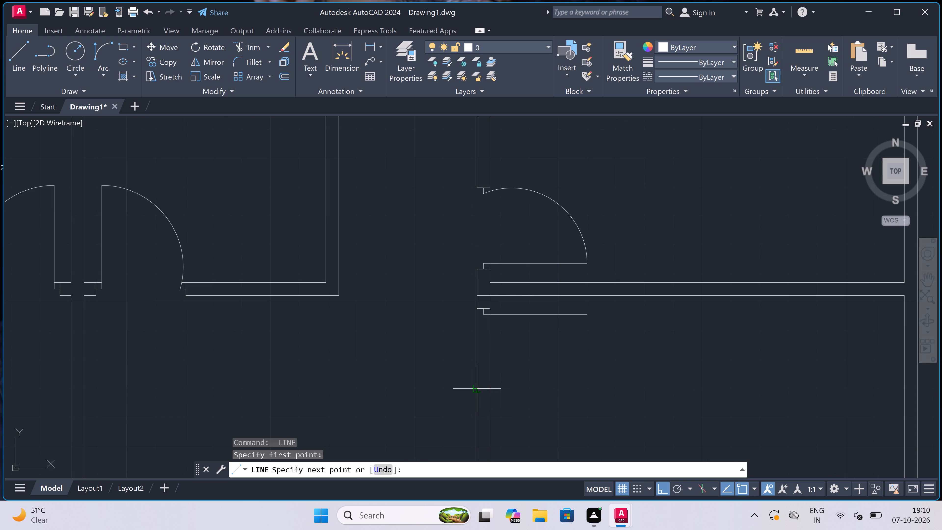
click(476, 390)
scroll(477, 391, up, 3)
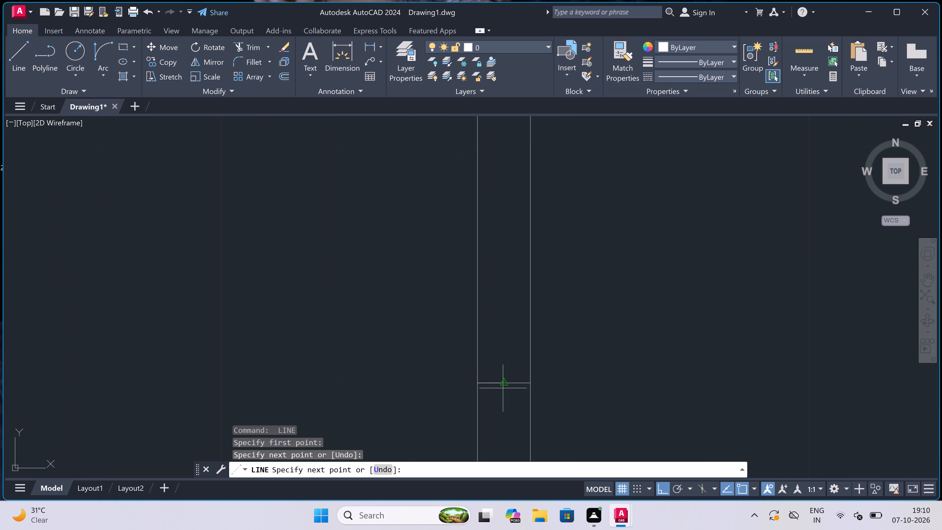
click(503, 388)
key(2)
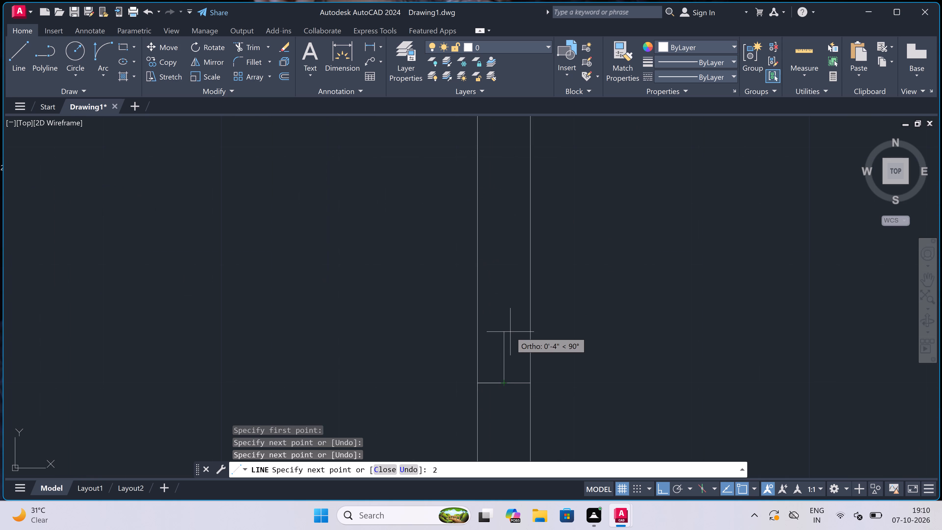
text(")
key(space)
key(Escape)
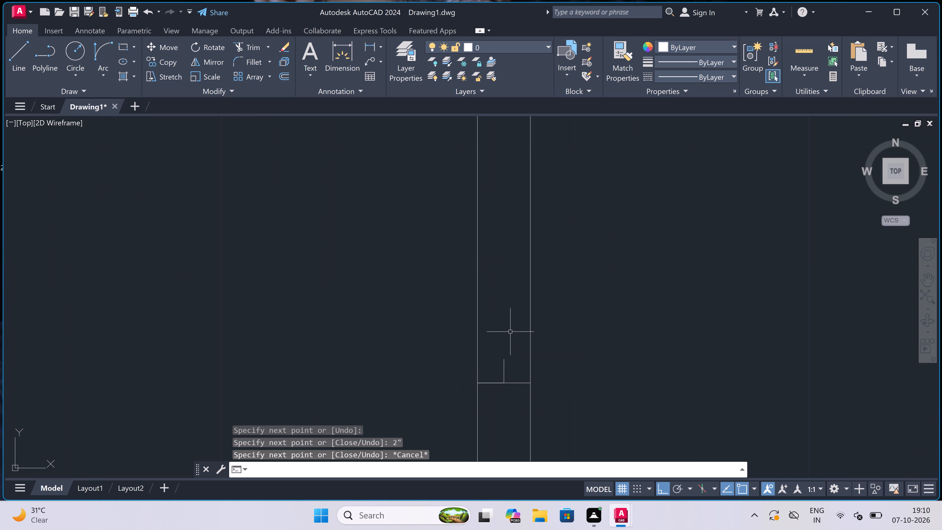
Draw the new door's swing arc from the leaf's free end to the top of the lower jamb's 2" segment.
scroll(434, 343, down, 2)
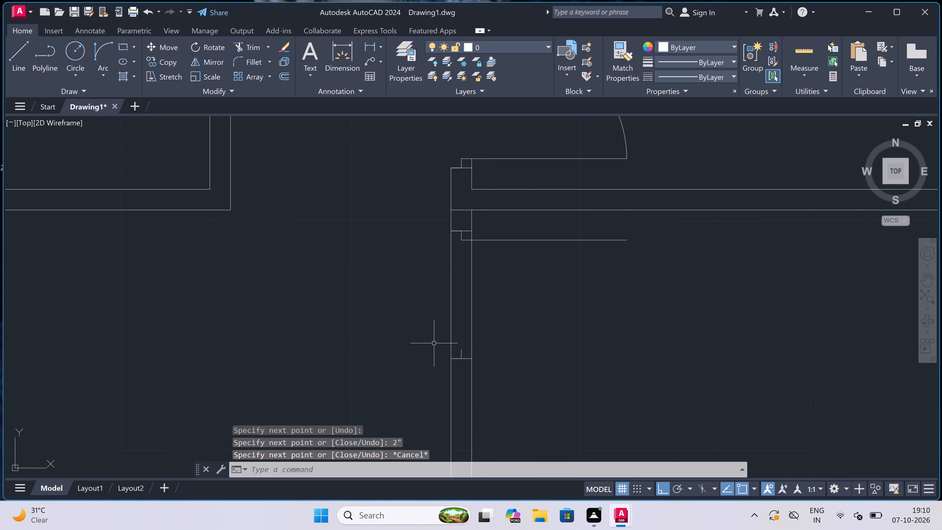
click(100, 55)
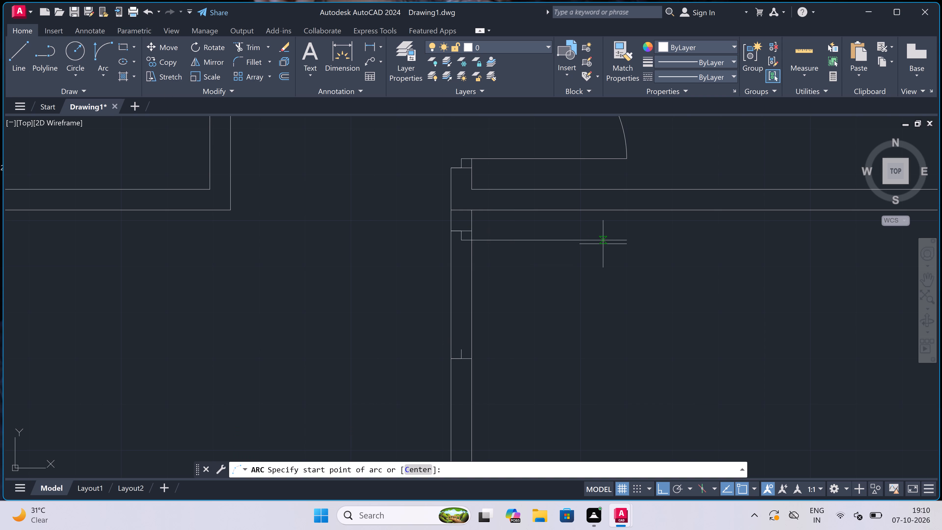
click(627, 239)
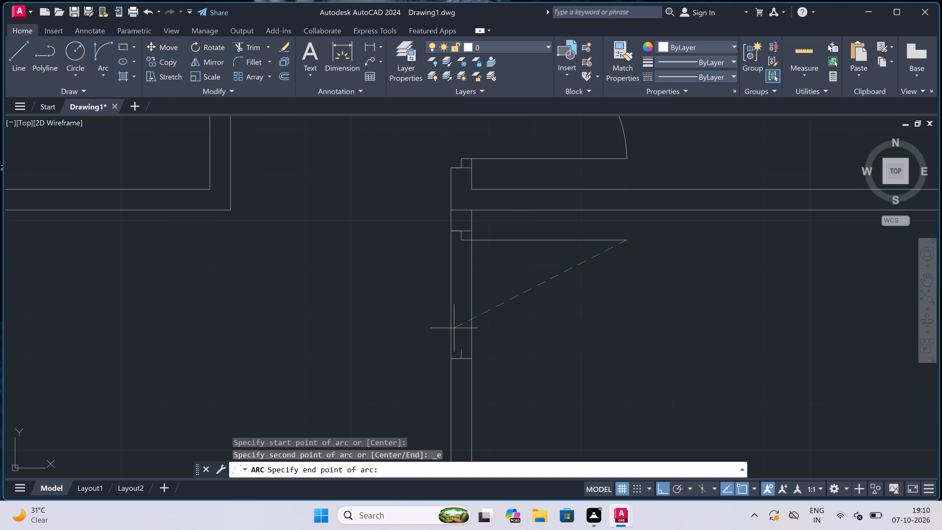
click(465, 346)
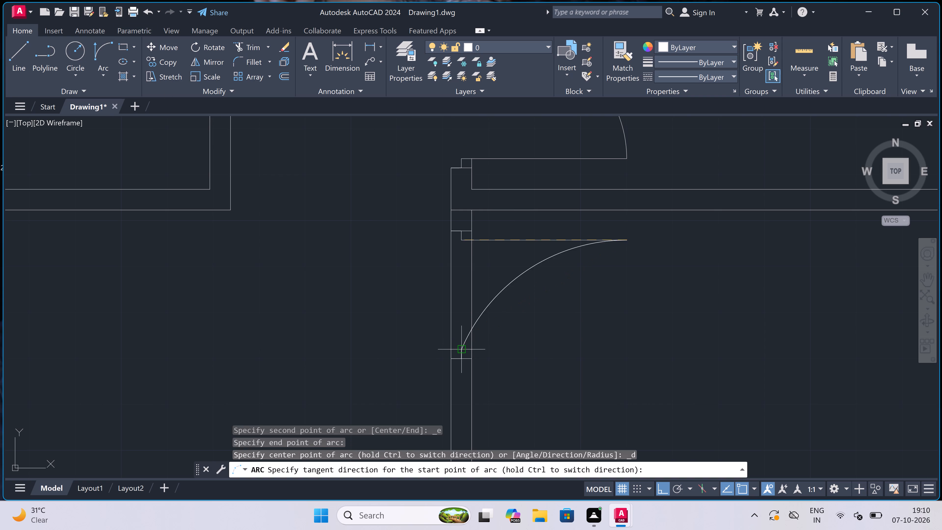
click(570, 372)
Trim the right inner wall's lines inside the new door opening and the leftover line across the wall junction just above it.
text(tr)
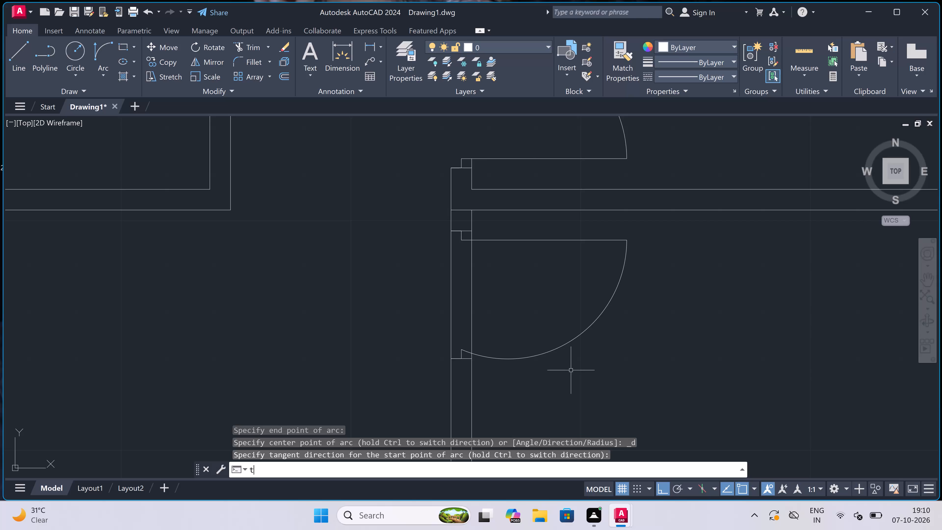
key(space)
scroll(571, 370, down, 2)
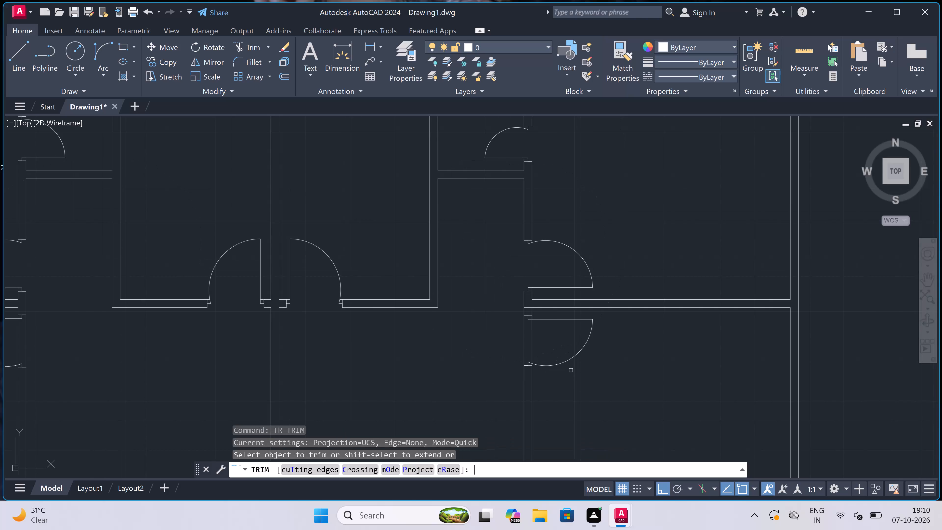
click(570, 340)
click(472, 349)
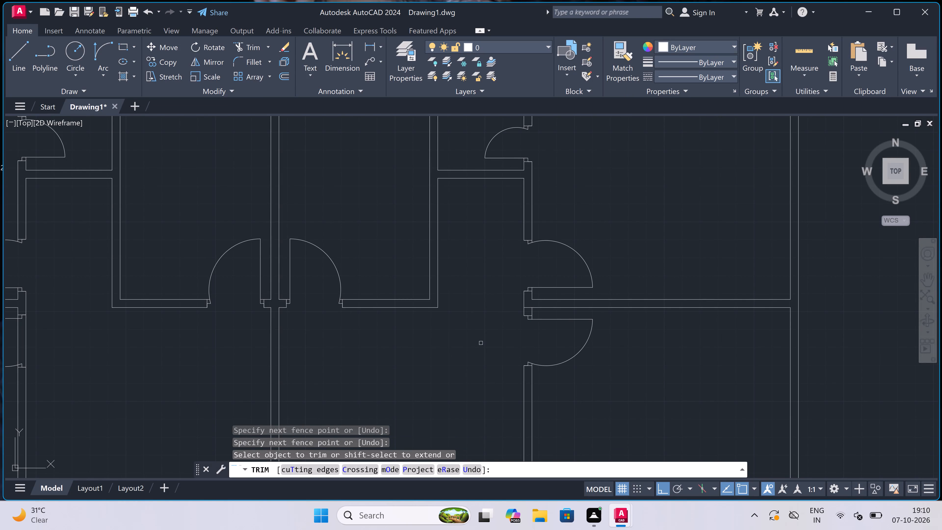
scroll(534, 306, up, 3)
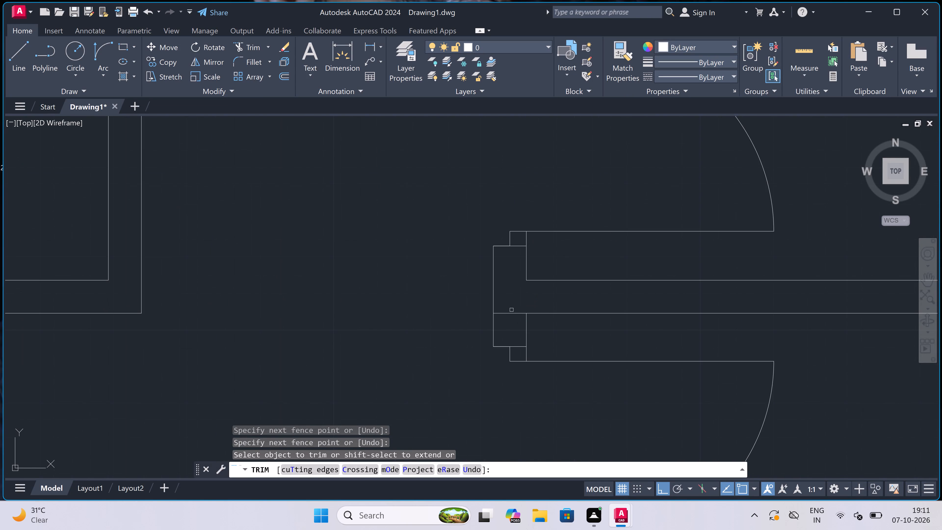
click(511, 310)
click(510, 322)
Trim the left inner vertical wall's lines inside the matching door opening below the upper-left room.
scroll(511, 322, down, 7)
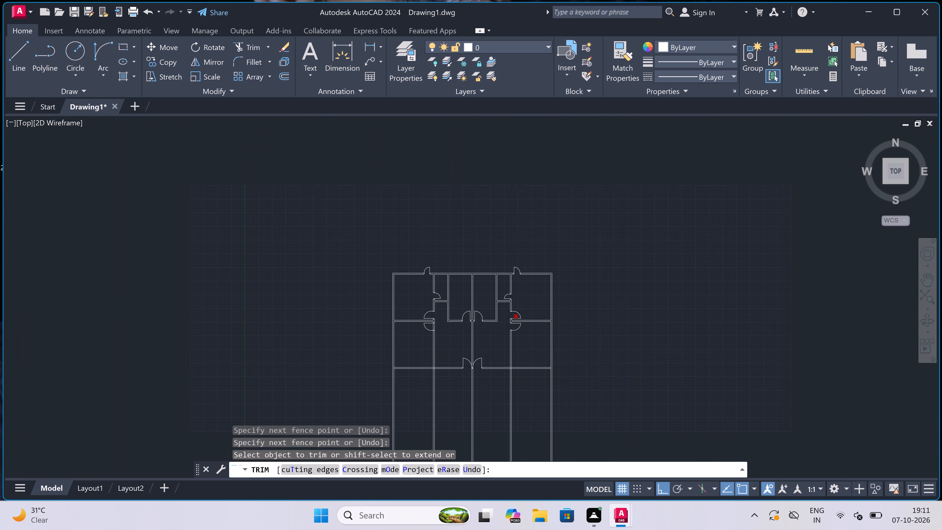
scroll(428, 324, up, 4)
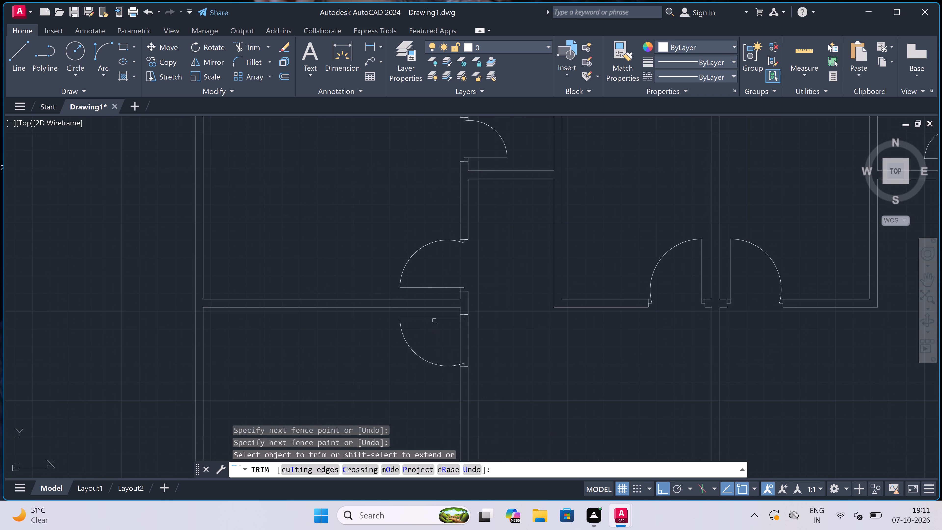
click(454, 348)
click(480, 339)
Trim the overlapping lines where the left inner vertical wall meets the lower horizontal wall, keeping that wall's bottom line continuous.
scroll(481, 334, down, 4)
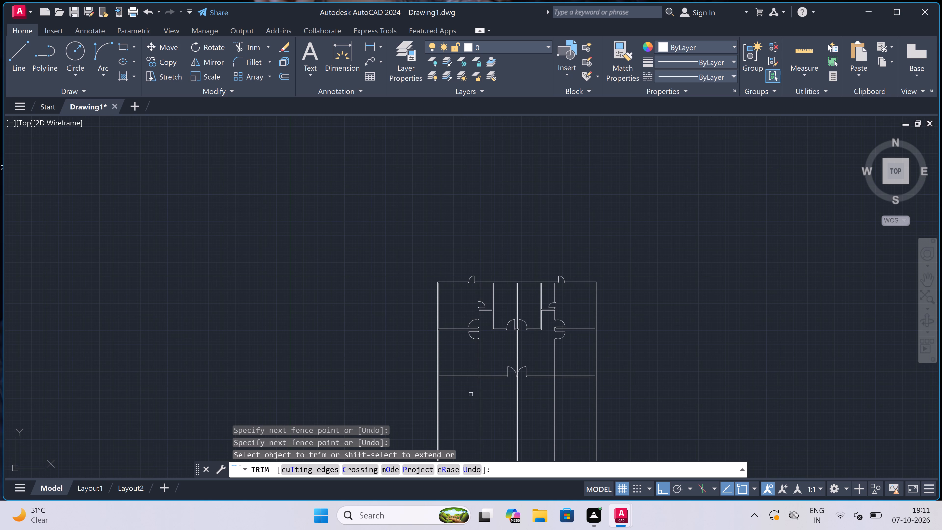
scroll(479, 374, up, 5)
scroll(465, 396, up, 3)
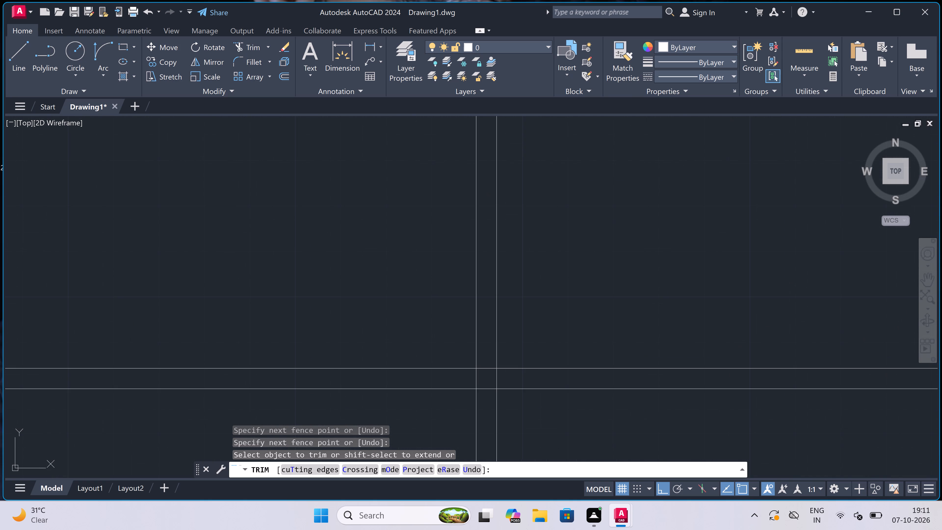
scroll(464, 373, up, 1)
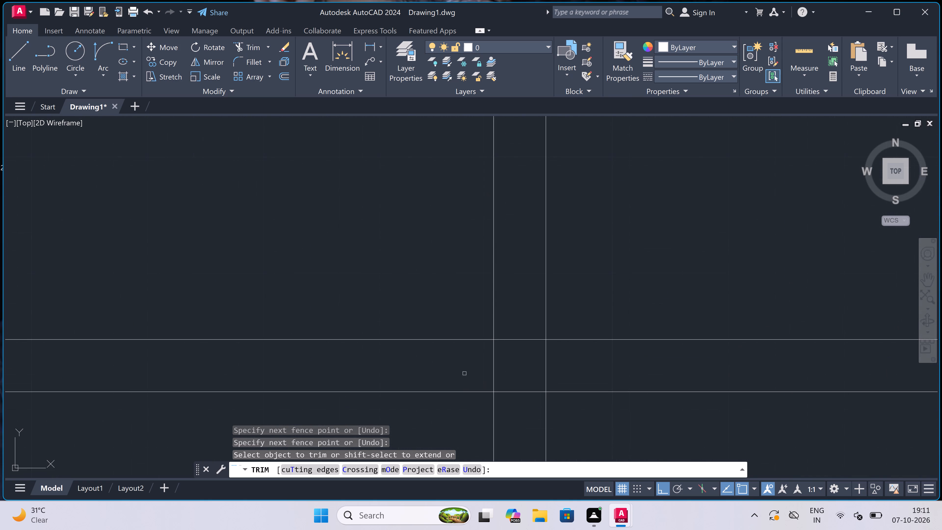
click(462, 372)
click(584, 356)
drag(537, 368, 539, 366)
drag(544, 319, 536, 320)
Trim the overlapping lines where the right inner vertical wall meets the lower horizontal wall, keeping that wall's bottom line continuous.
scroll(518, 319, down, 9)
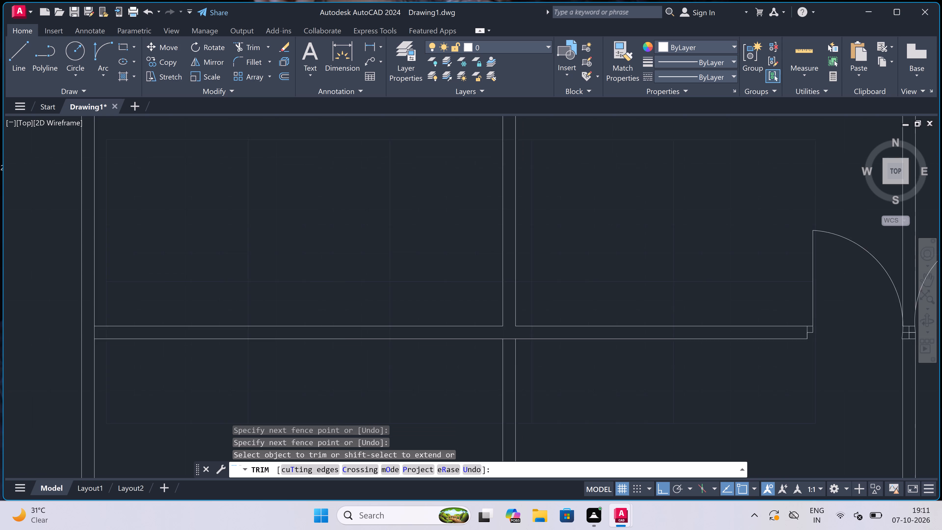
scroll(556, 317, down, 4)
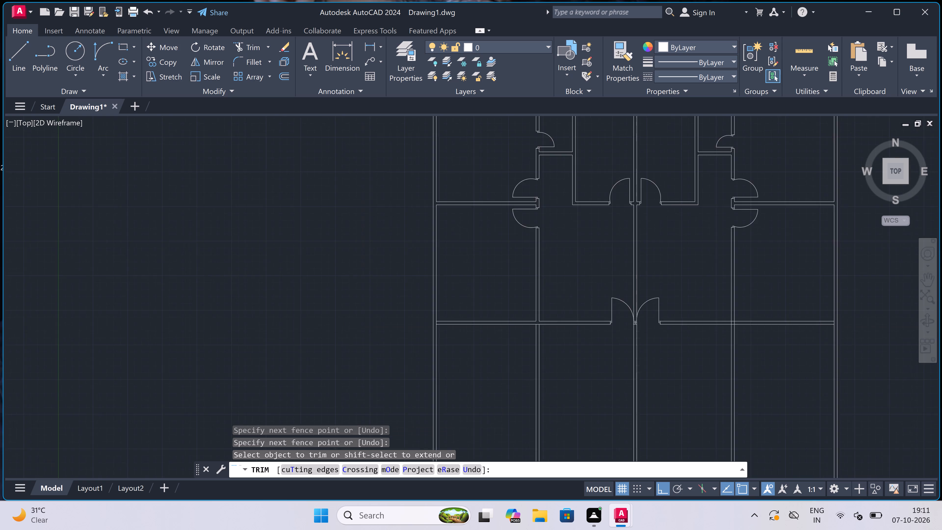
scroll(650, 328, up, 4)
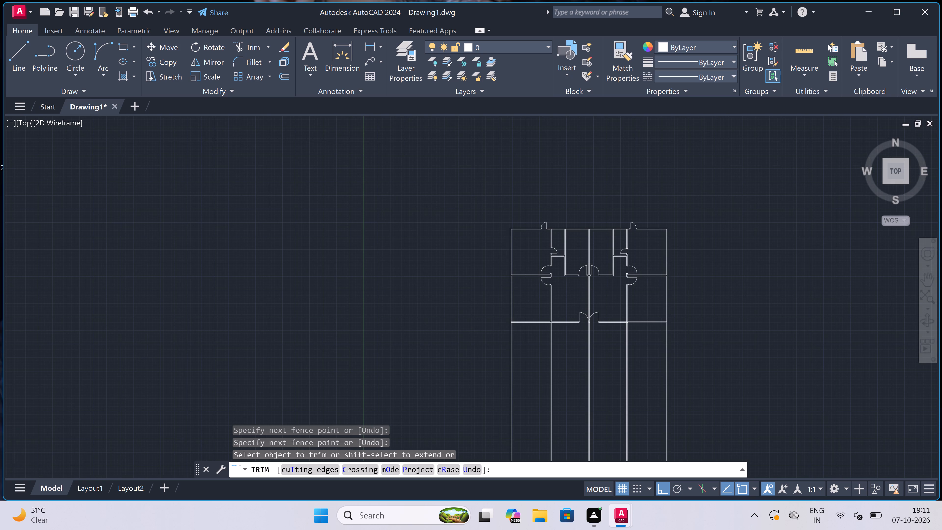
scroll(484, 295, up, 4)
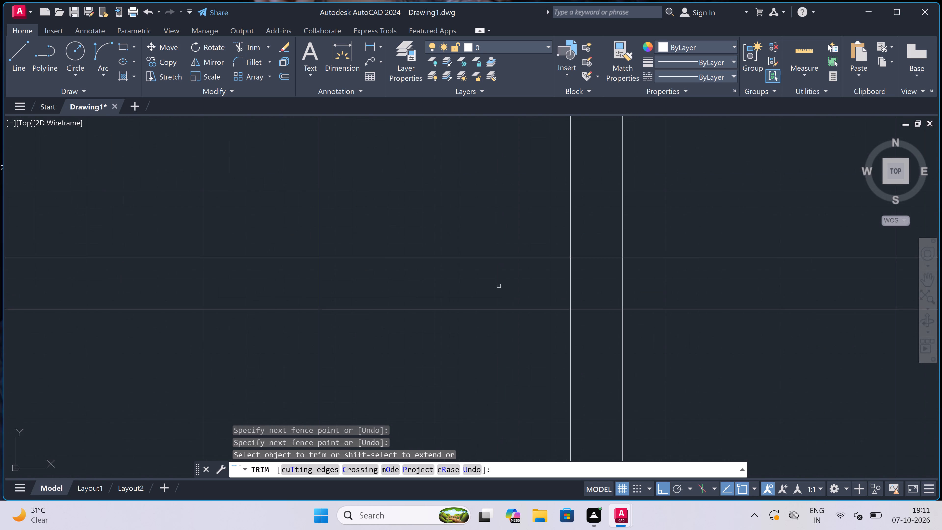
click(525, 282)
click(662, 283)
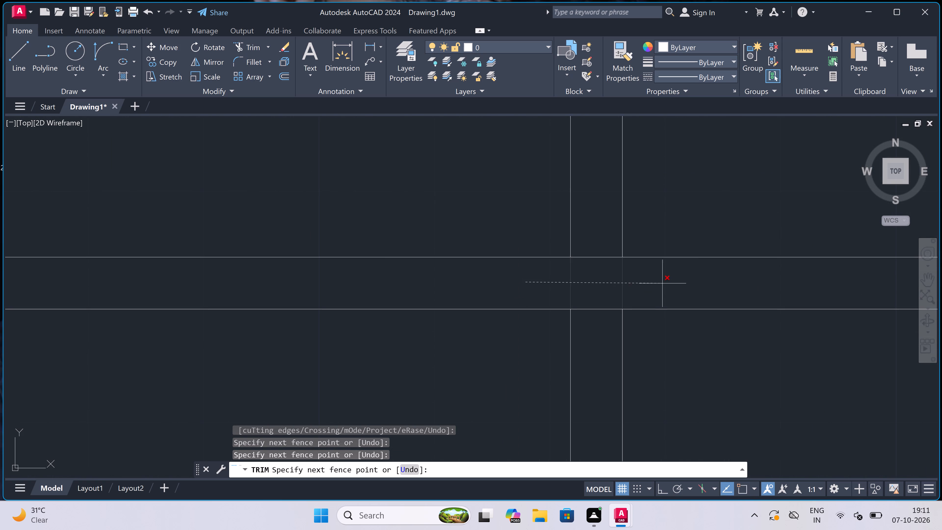
click(605, 266)
click(603, 243)
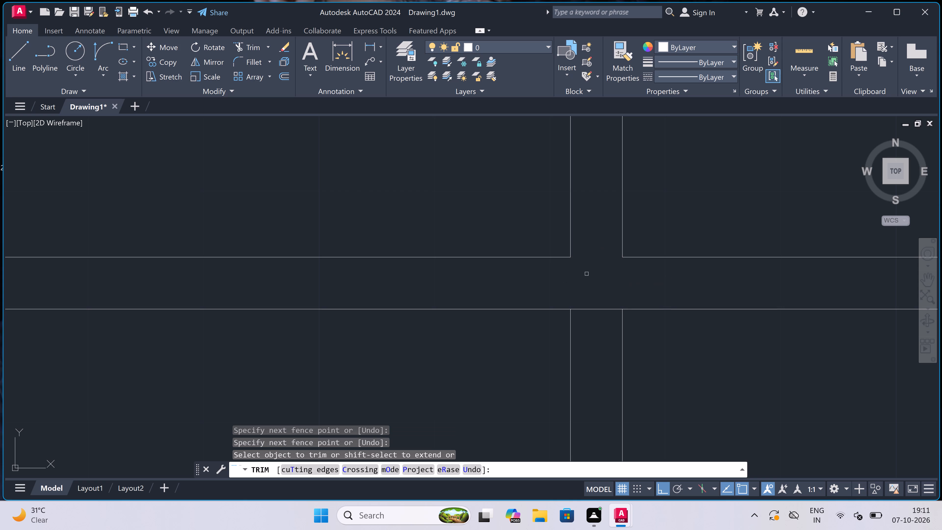
scroll(560, 307, down, 6)
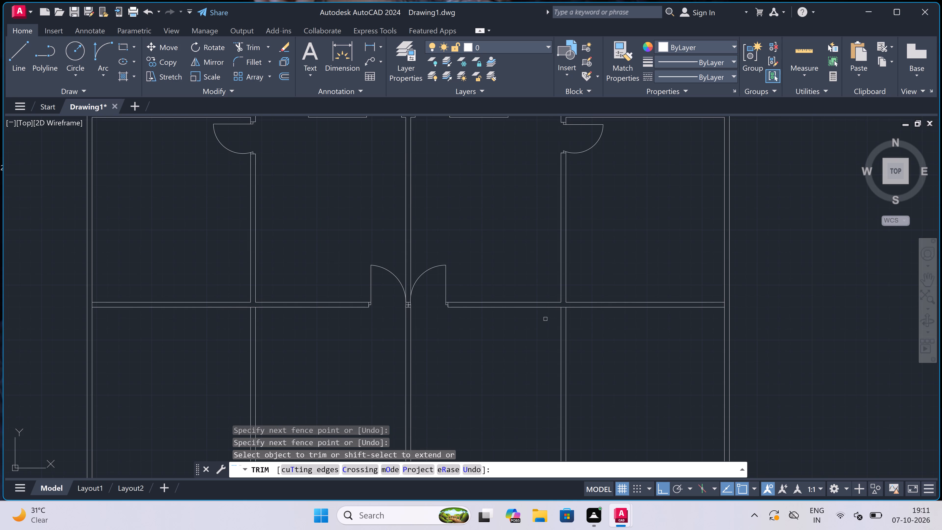
key(Escape)
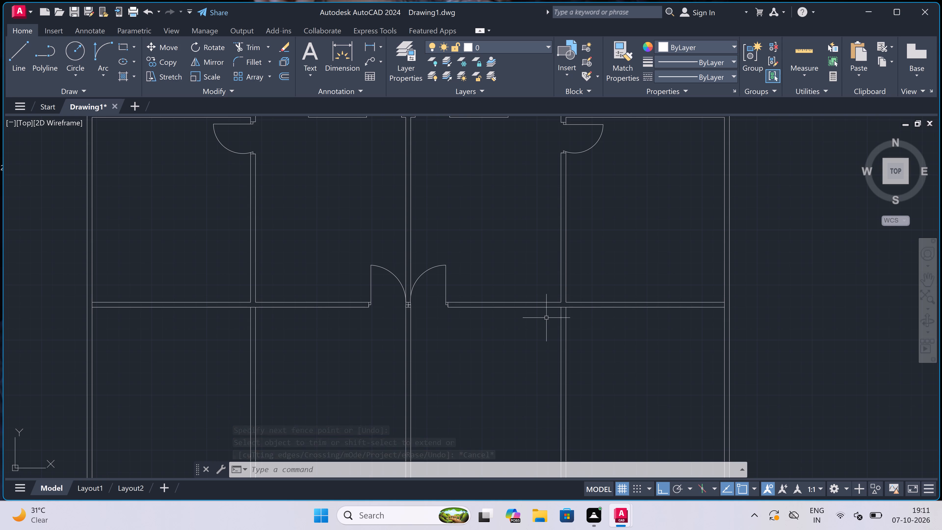
Start a line where the lower horizontal wall's bottom line meets the right outer wall's inner face, drawing it 4' down.
scroll(541, 306, down, 3)
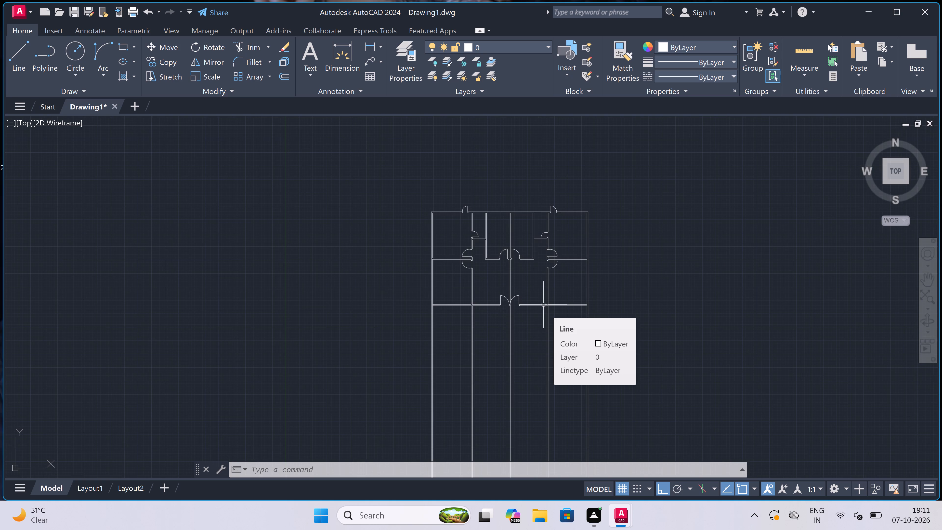
text(l)
key(space)
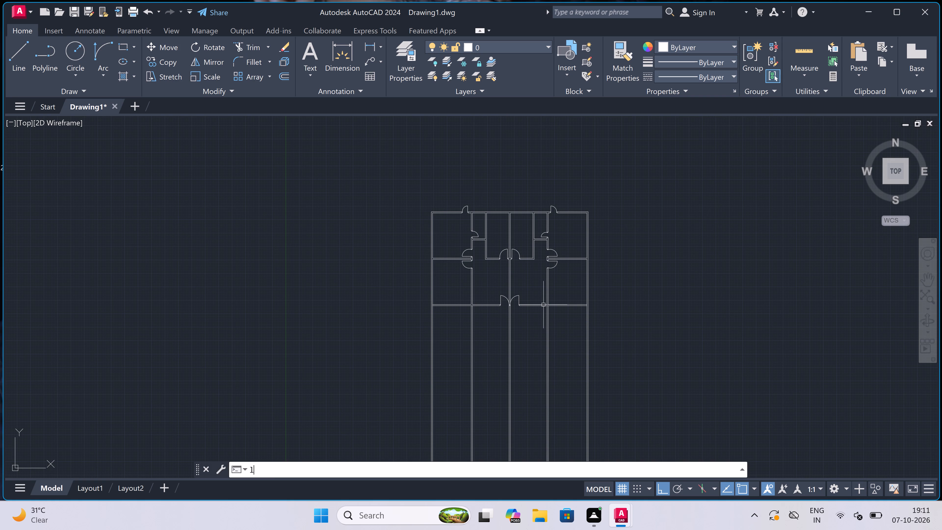
scroll(558, 305, up, 2)
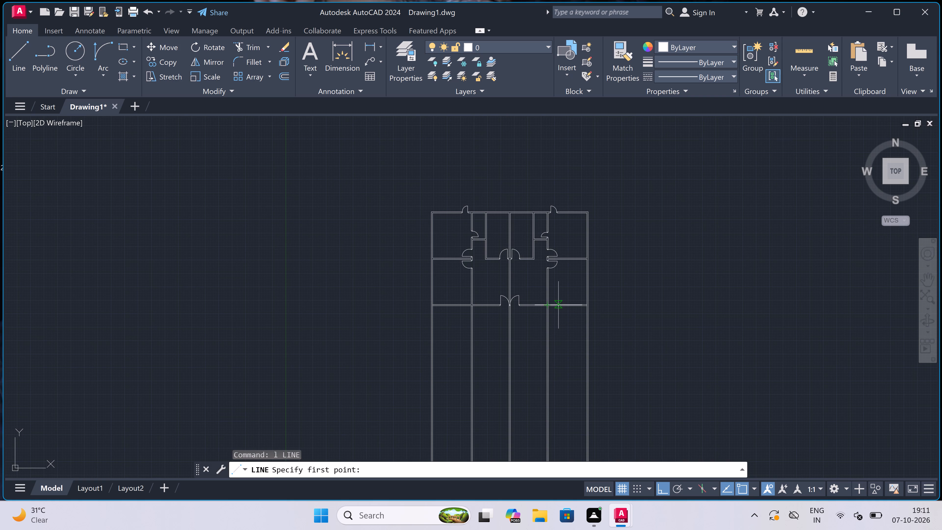
scroll(558, 305, down, 1)
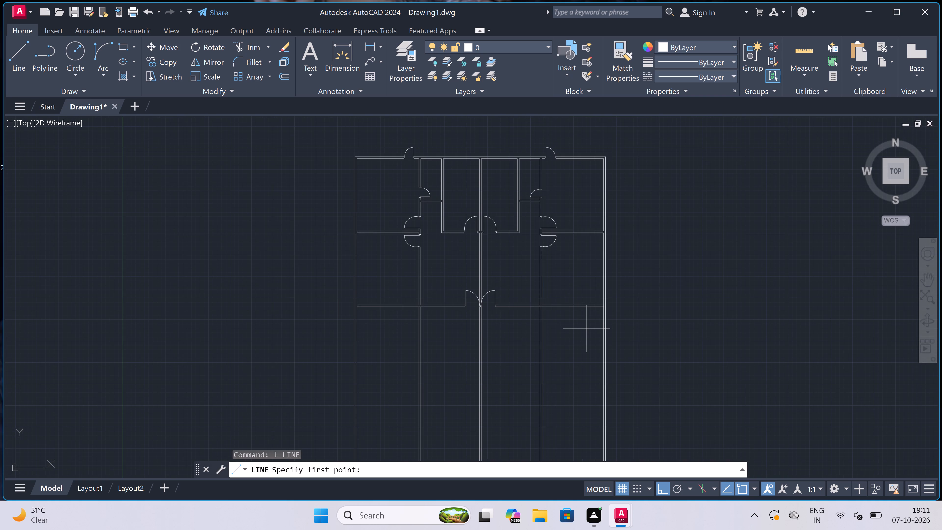
scroll(596, 334, up, 2)
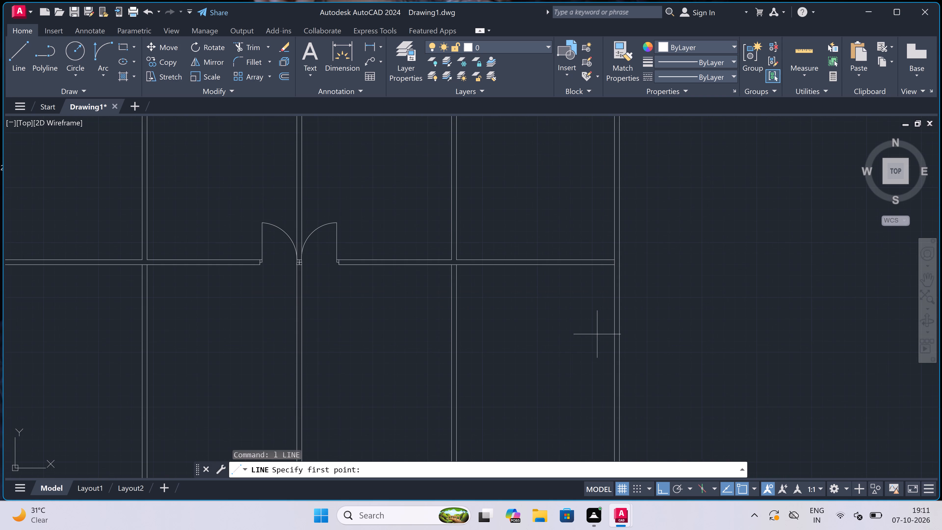
scroll(609, 266, up, 2)
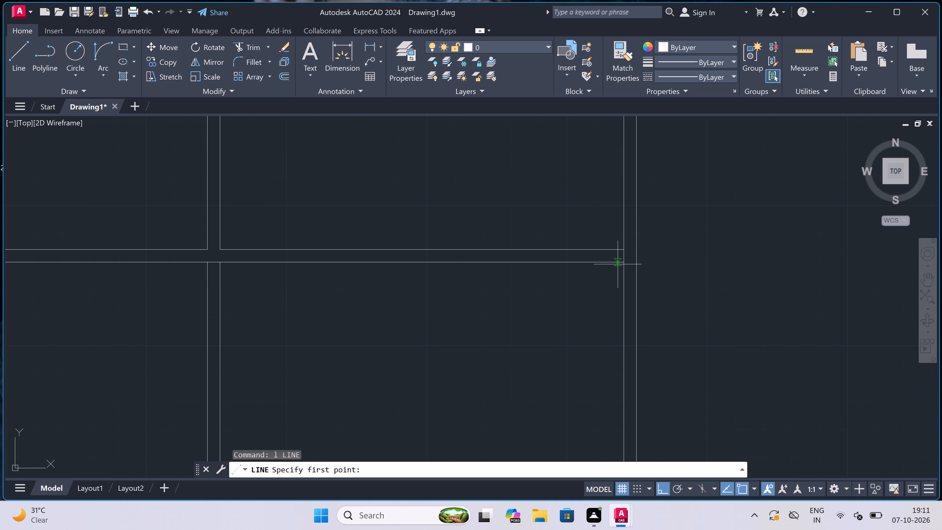
click(621, 261)
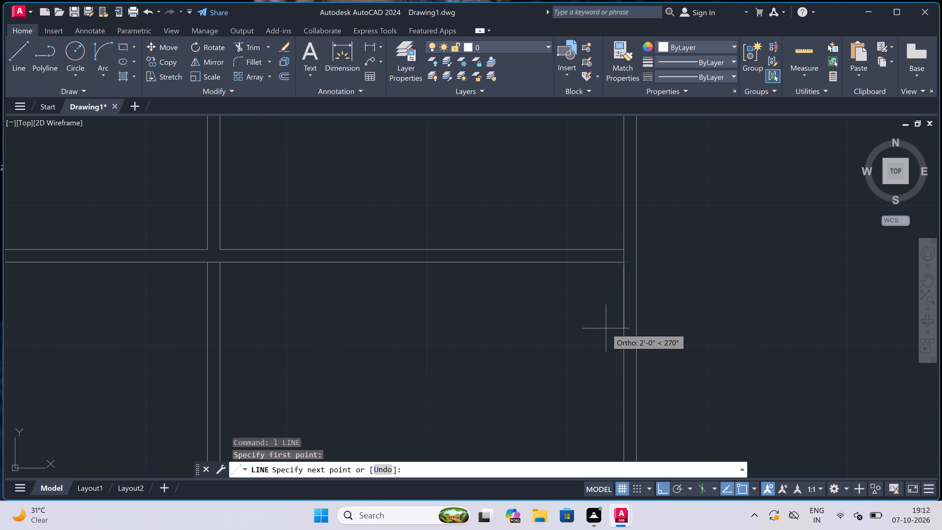
scroll(606, 328, down, 4)
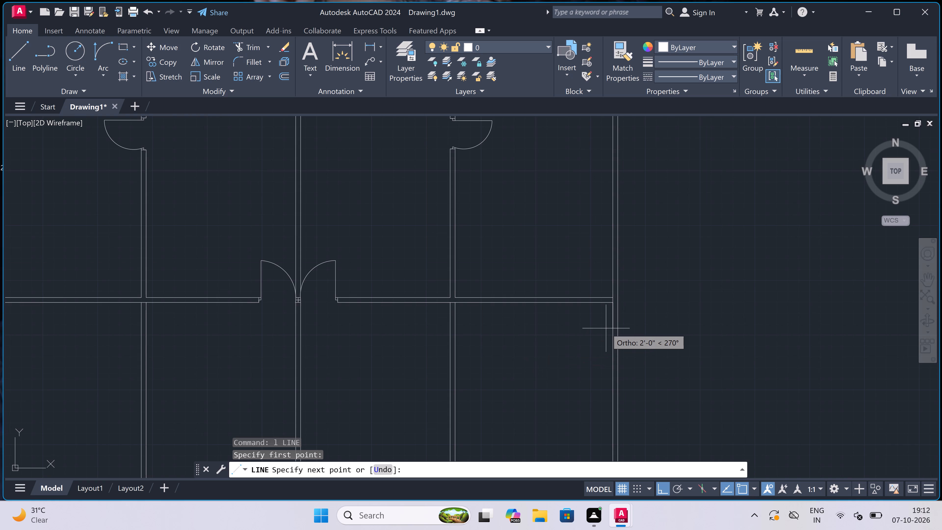
scroll(606, 328, down, 1)
scroll(605, 332, up, 3)
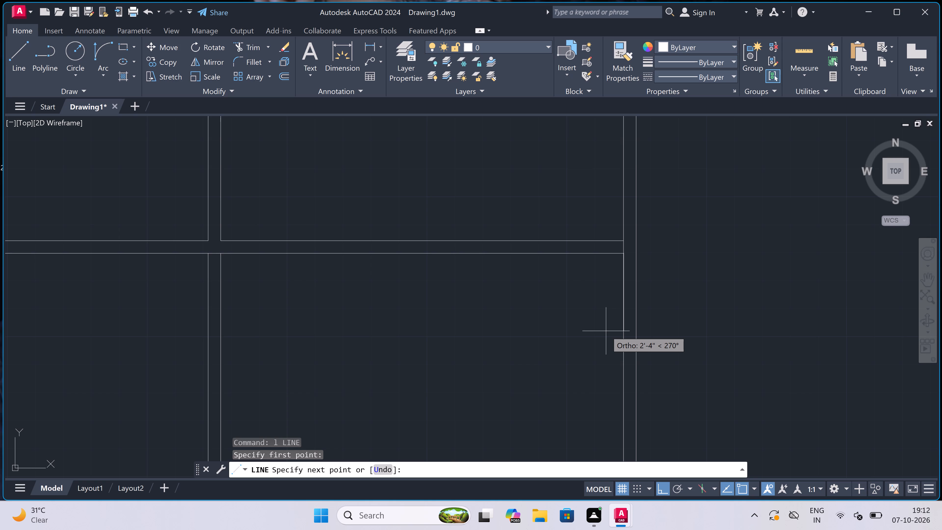
key(4)
text(')
key(space)
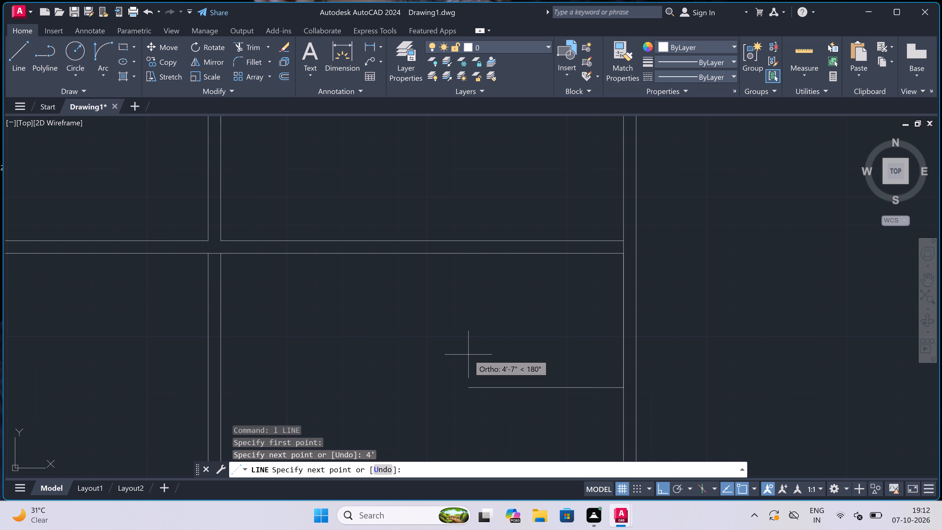
Continue the line 6' left and another 2'6" left, then up to the lower horizontal wall, completing the small room's inner outline.
text(6')
key(space)
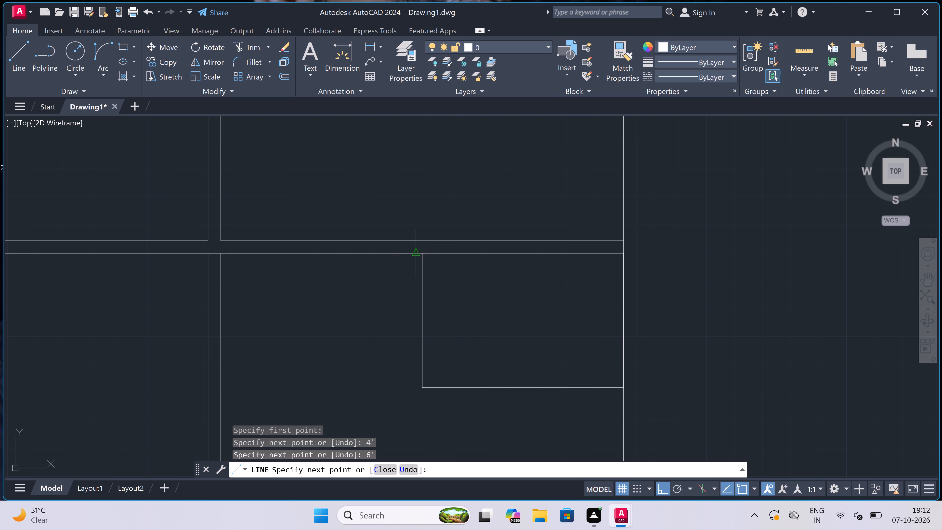
scroll(423, 252, down, 1)
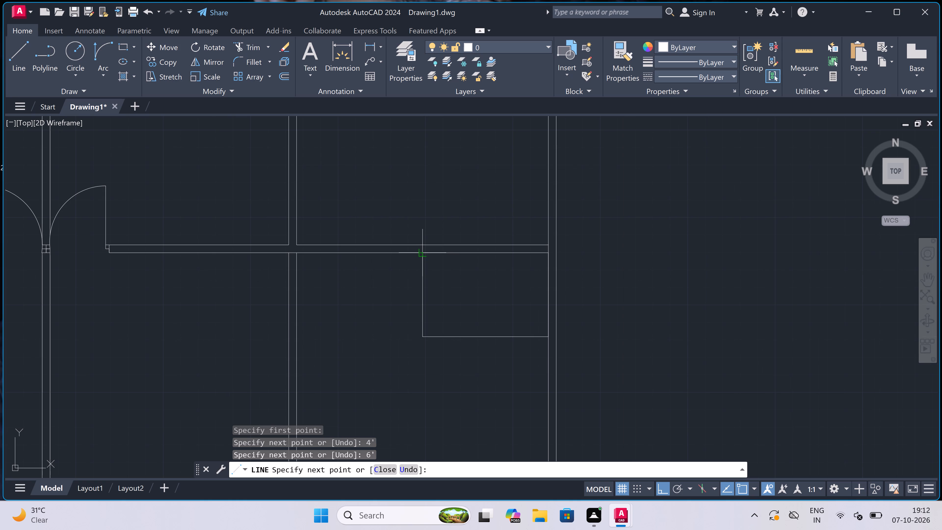
scroll(412, 265, up, 1)
scroll(412, 265, down, 1)
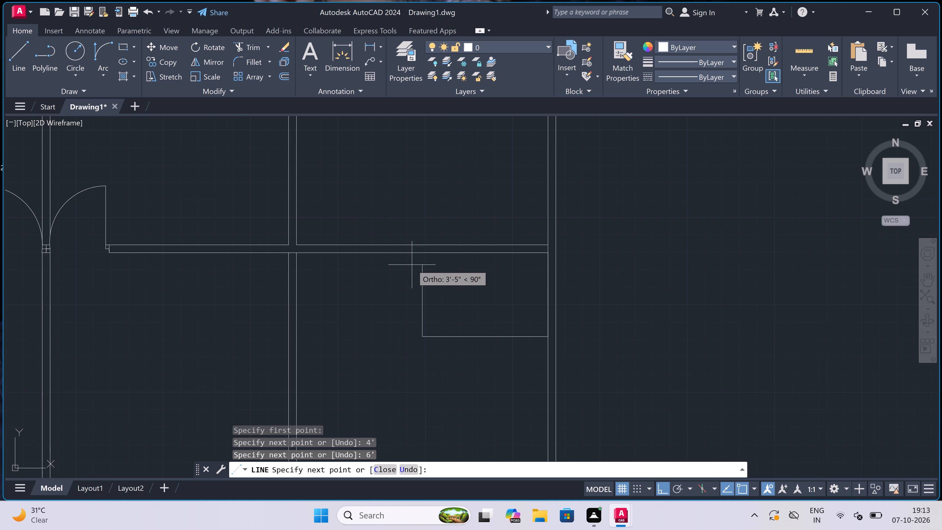
scroll(380, 305, up, 2)
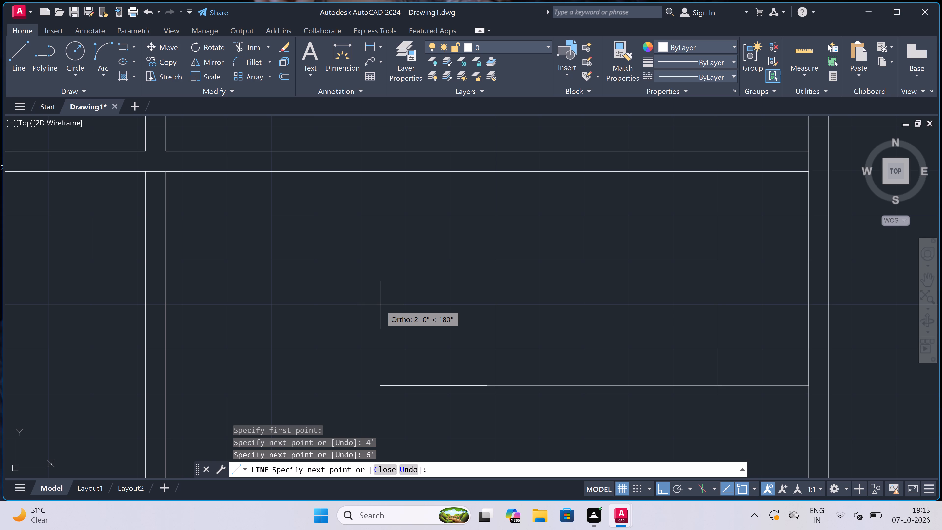
text(2'6)
text(")
key(space)
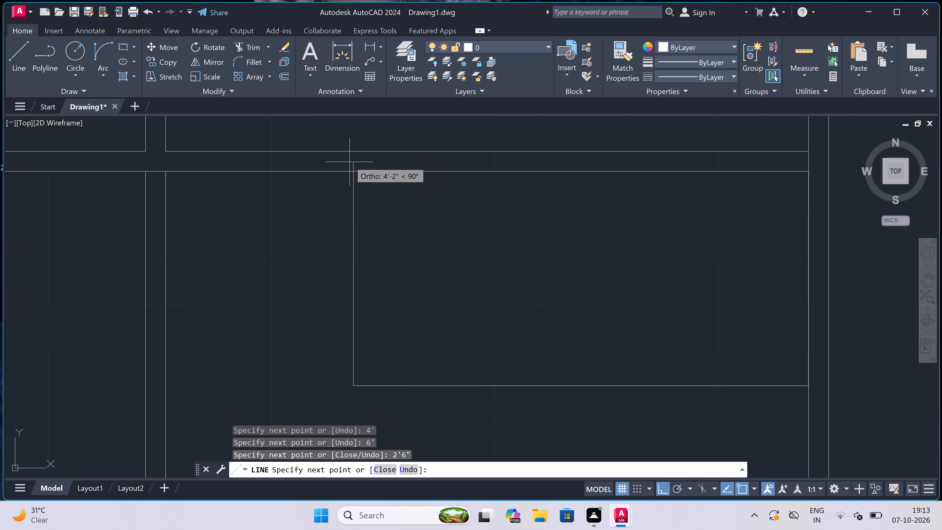
click(353, 171)
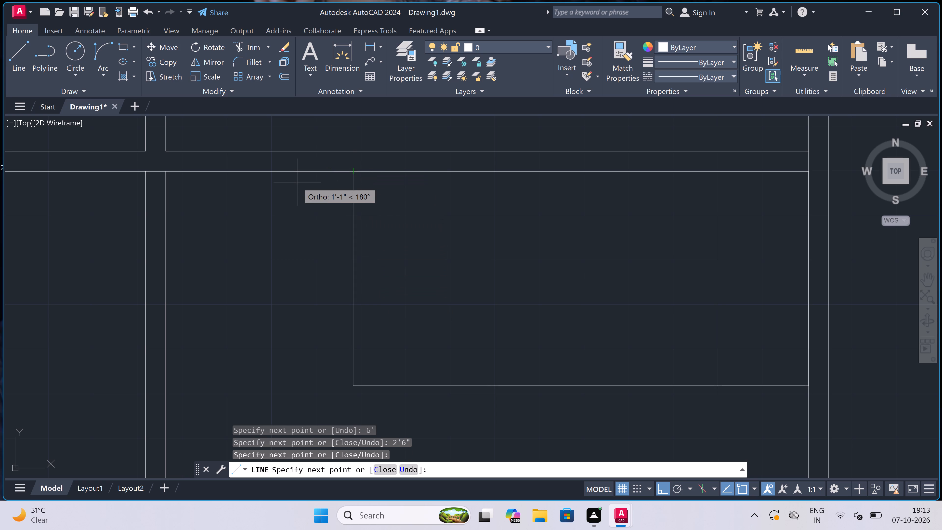
Draw the small room's outer wall faces 4.5" outside its left and bottom inner lines, ending at the right outer wall.
text(4.5)
text(")
key(space)
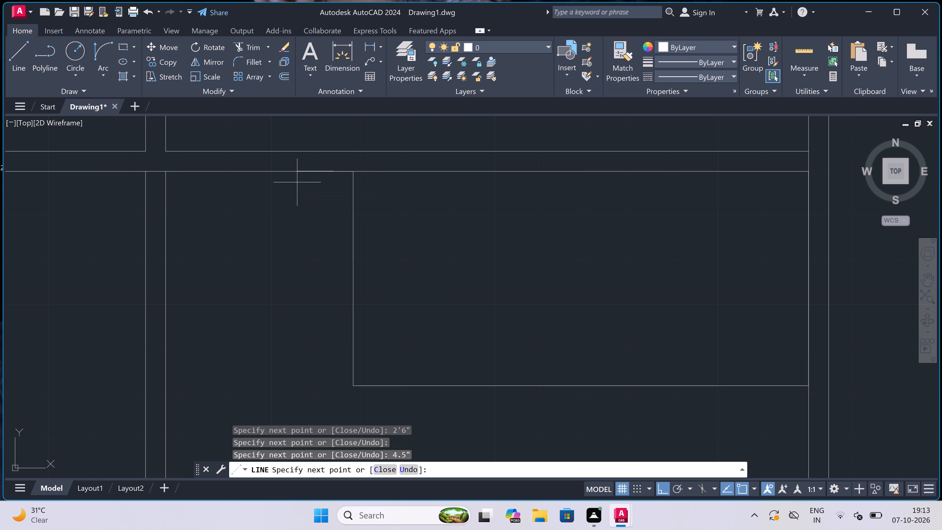
scroll(296, 181, down, 2)
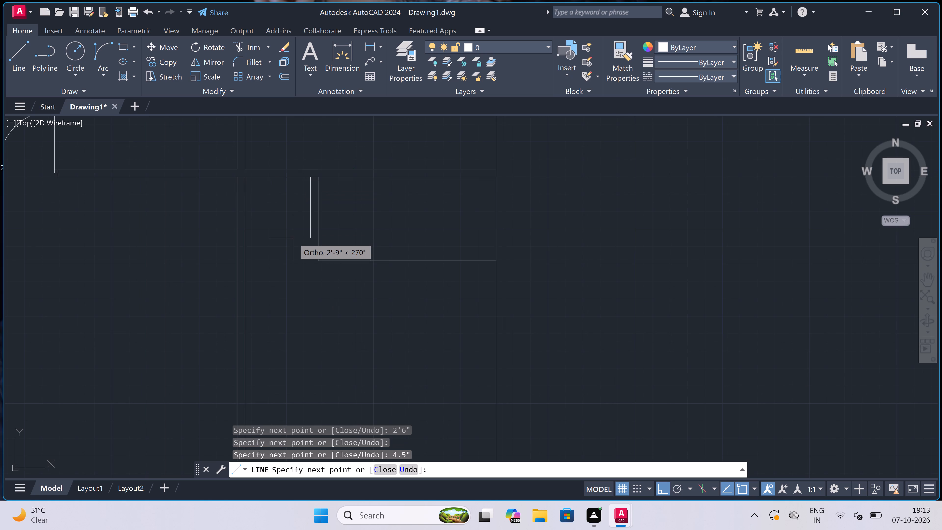
scroll(312, 260, up, 3)
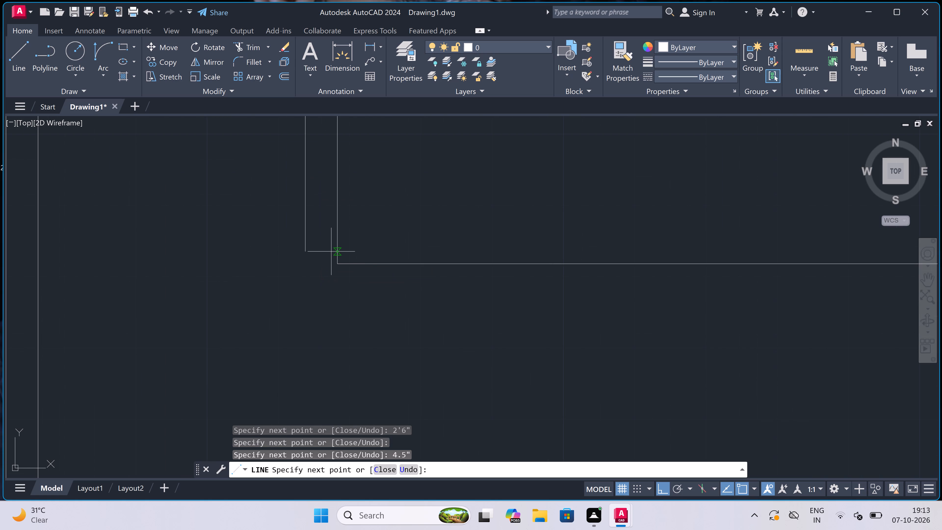
scroll(331, 252, up, 1)
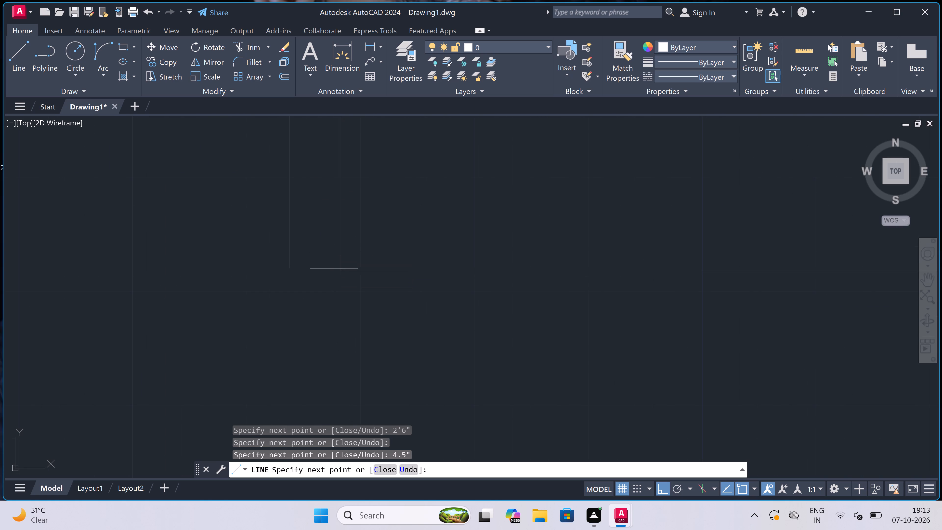
click(291, 271)
scroll(290, 276, down, 2)
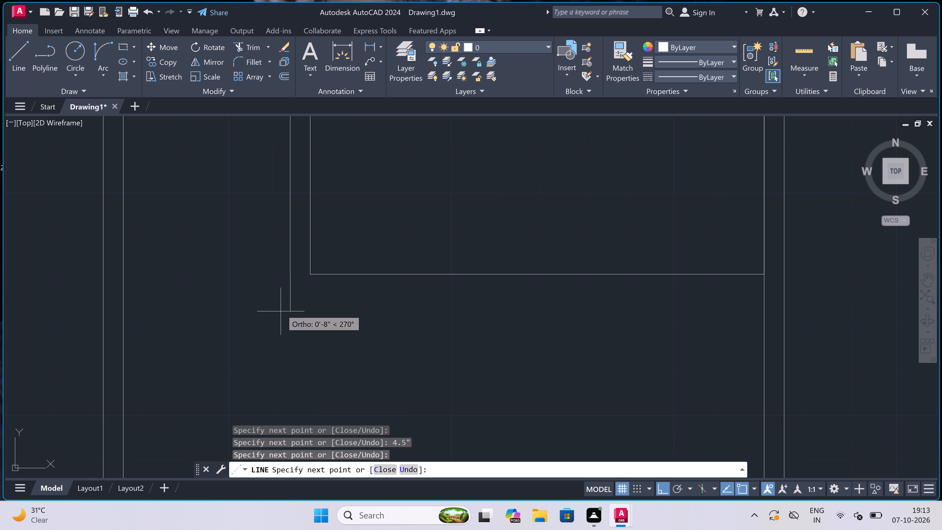
text(4.5)
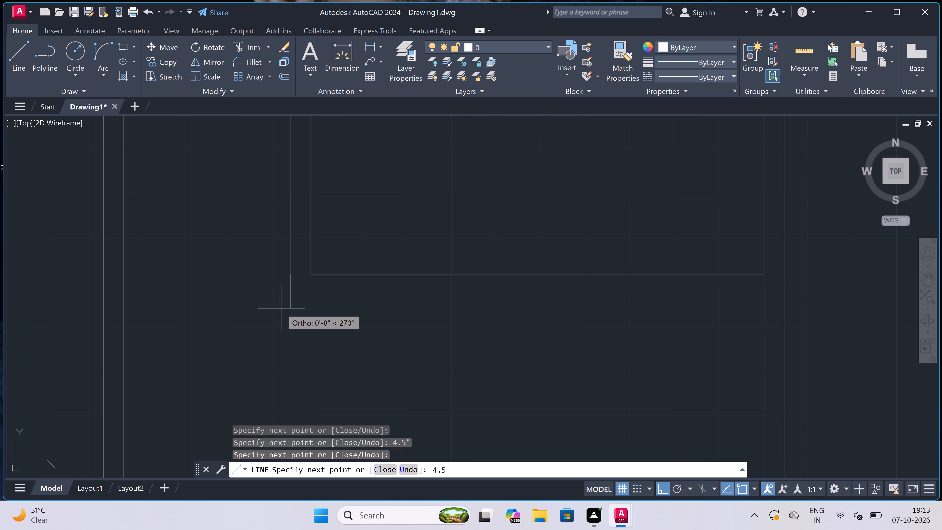
text(")
key(space)
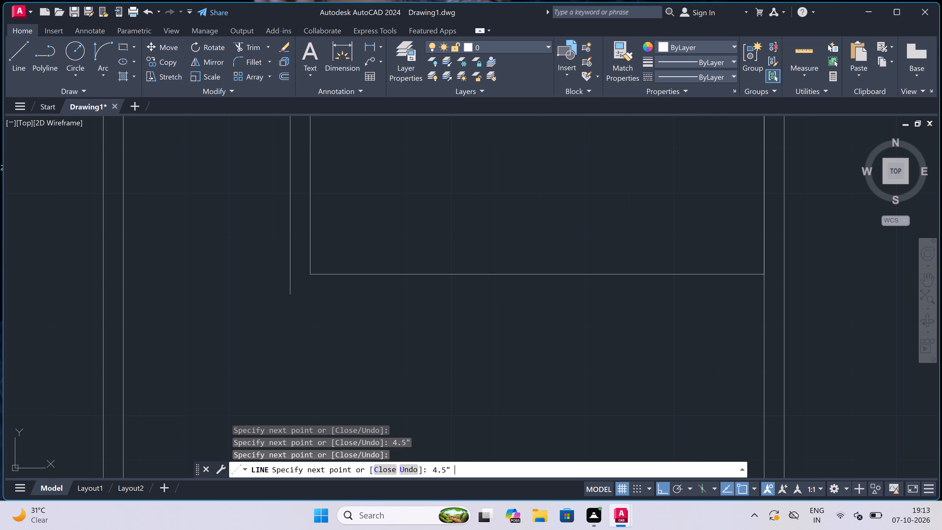
scroll(281, 308, down, 1)
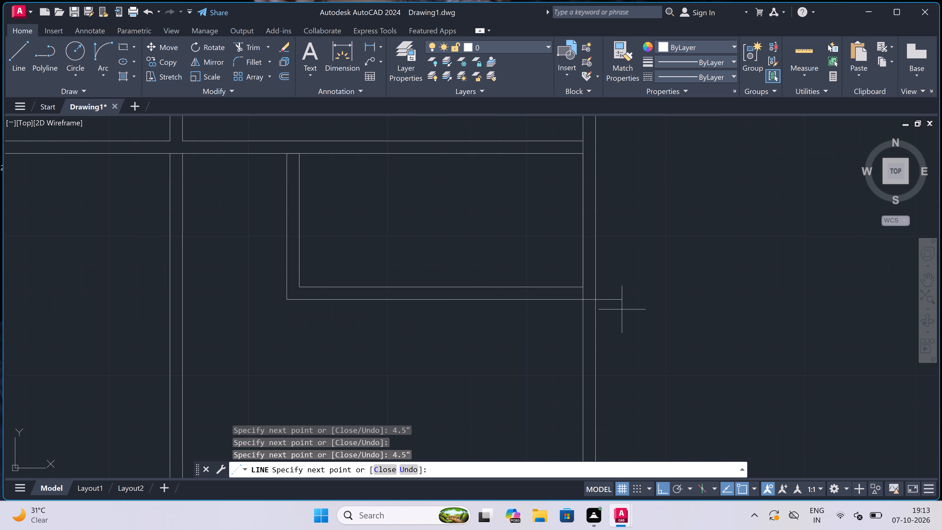
click(583, 301)
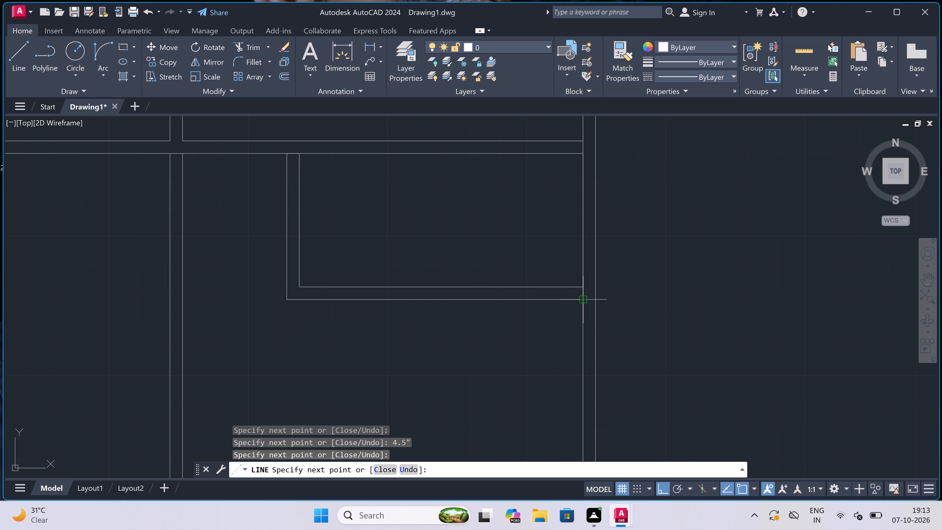
key(Escape)
Draw a door jamb across the small room's bottom wall near its left corner, with a 2" offset from its midpoint and a 2' upward leaf line.
key(space)
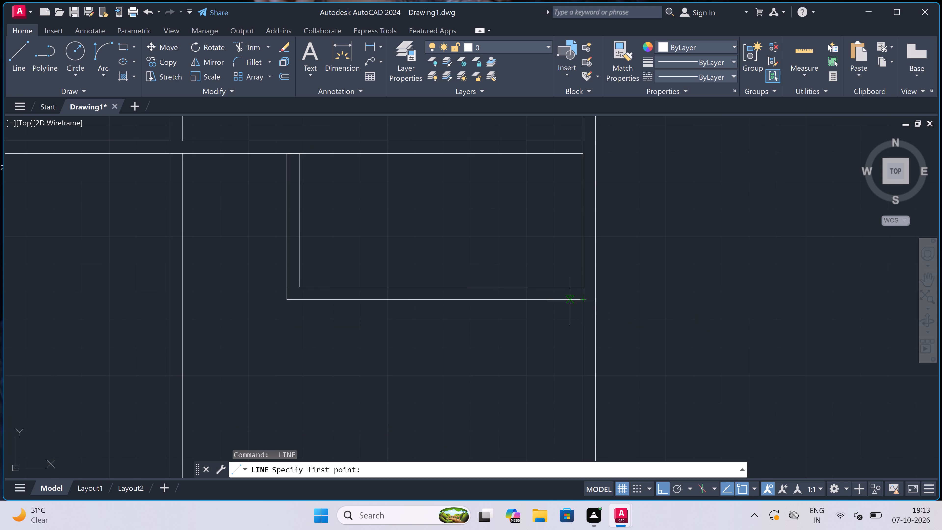
scroll(525, 296, down, 2)
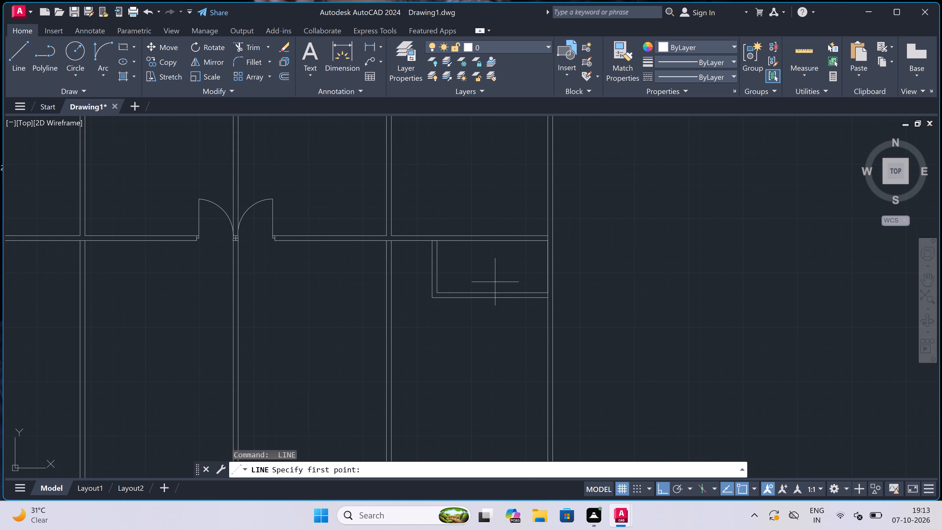
scroll(433, 289, up, 3)
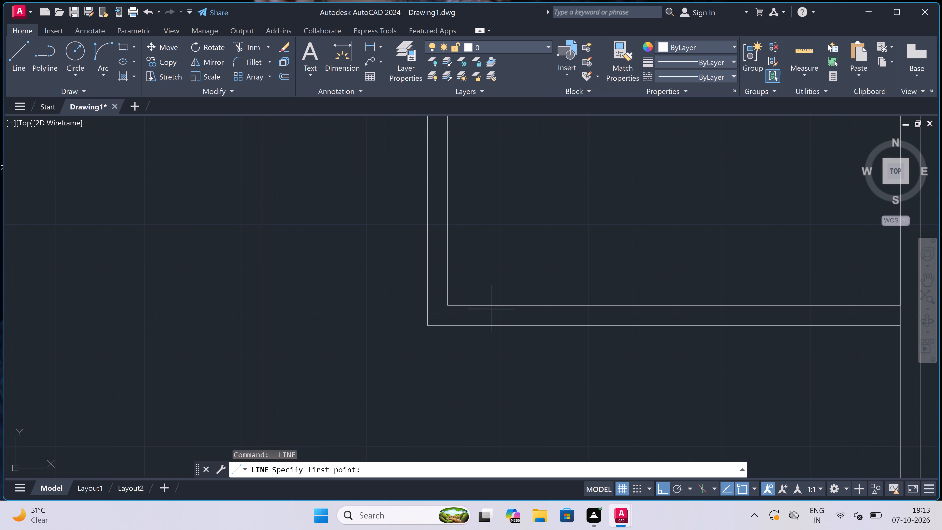
click(480, 305)
click(477, 326)
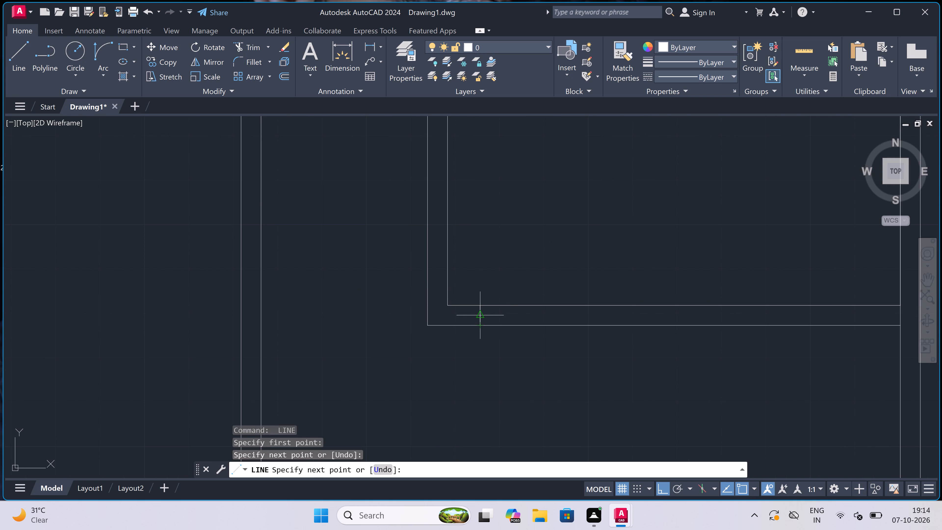
click(479, 315)
key(2)
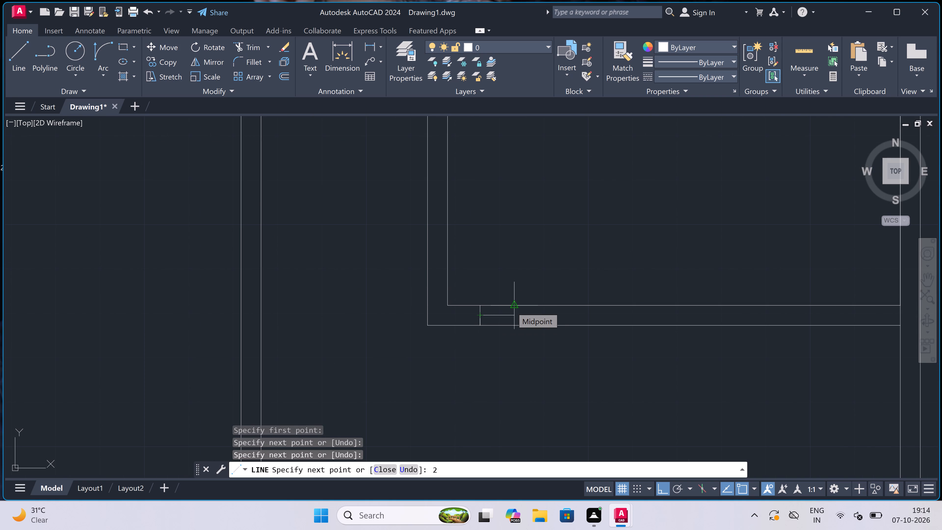
key(shift+quotedbl)
key(space)
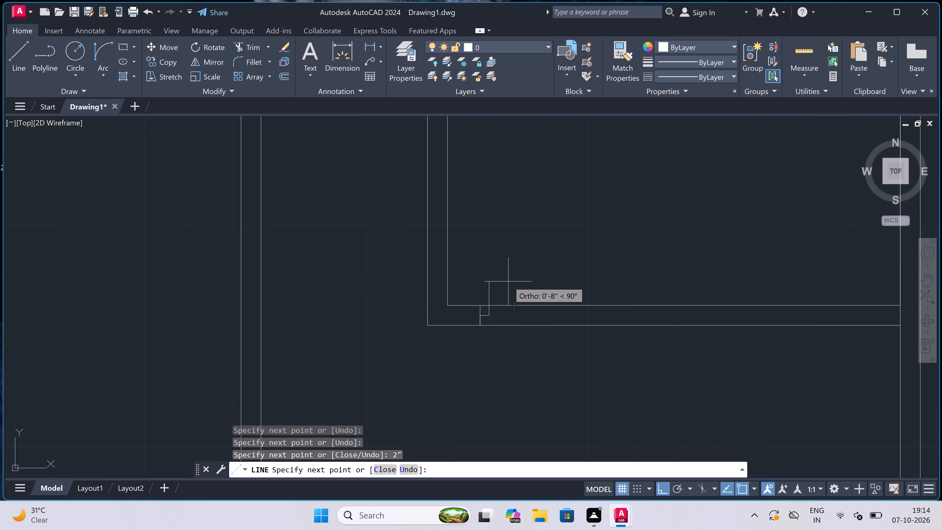
text(2')
key(space)
key(Escape)
key(space)
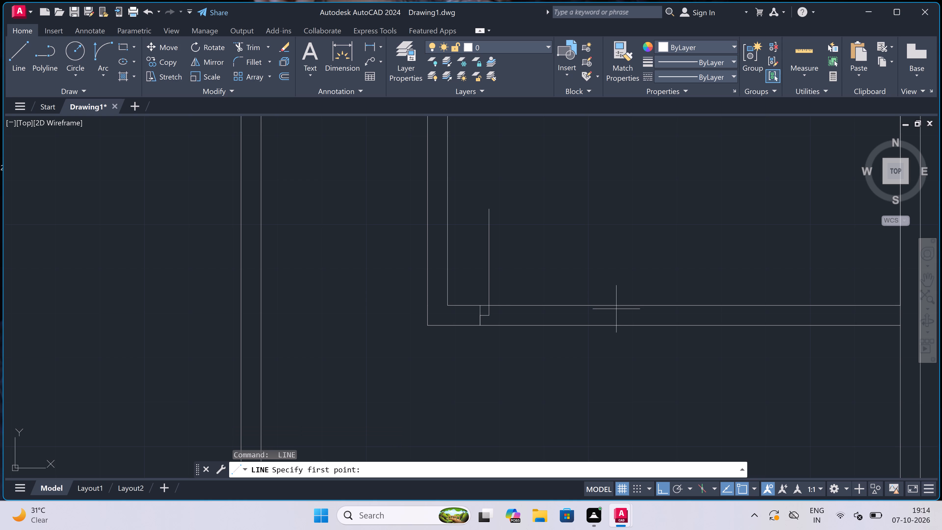
Draw a second door jamb across the small room's bottom wall, right of the first, with a 2" offset left from its midpoint.
click(589, 301)
scroll(596, 319, up, 1)
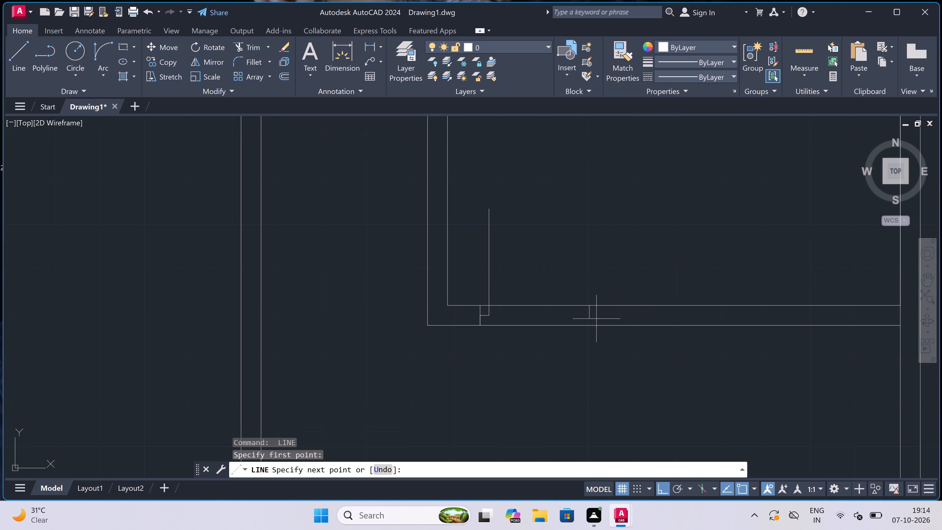
click(581, 330)
scroll(584, 309, up, 2)
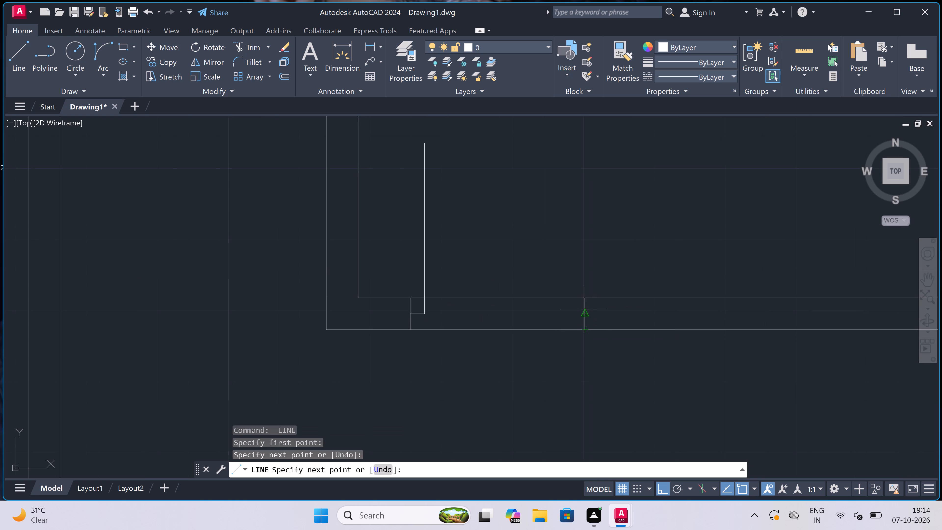
click(584, 323)
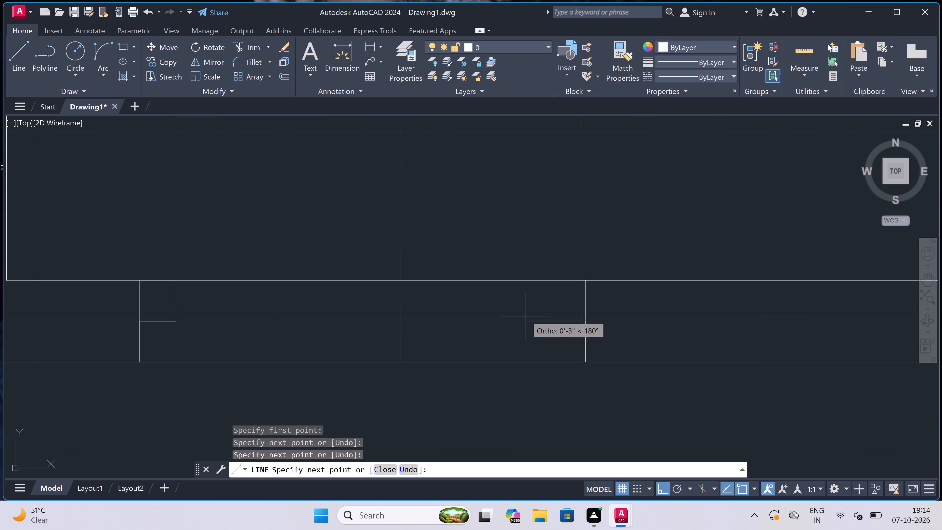
key(2)
text(")
key(space)
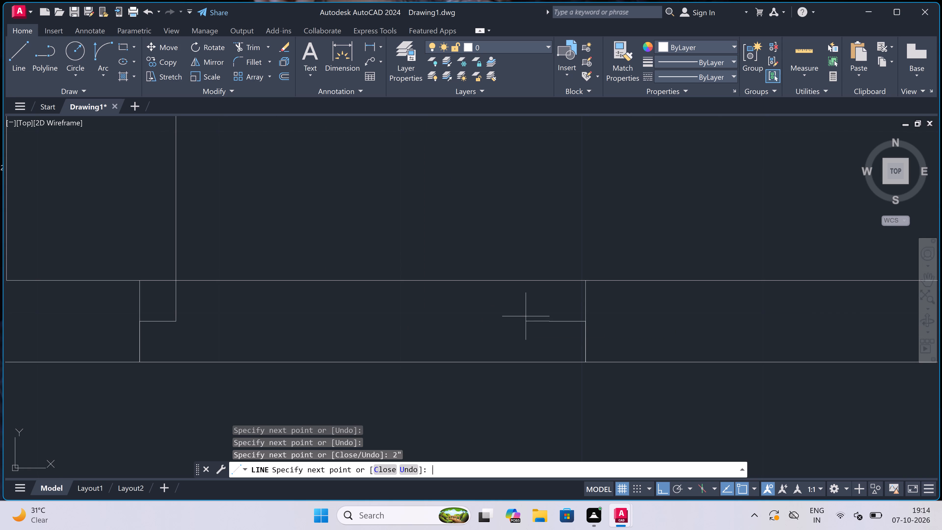
key(Escape)
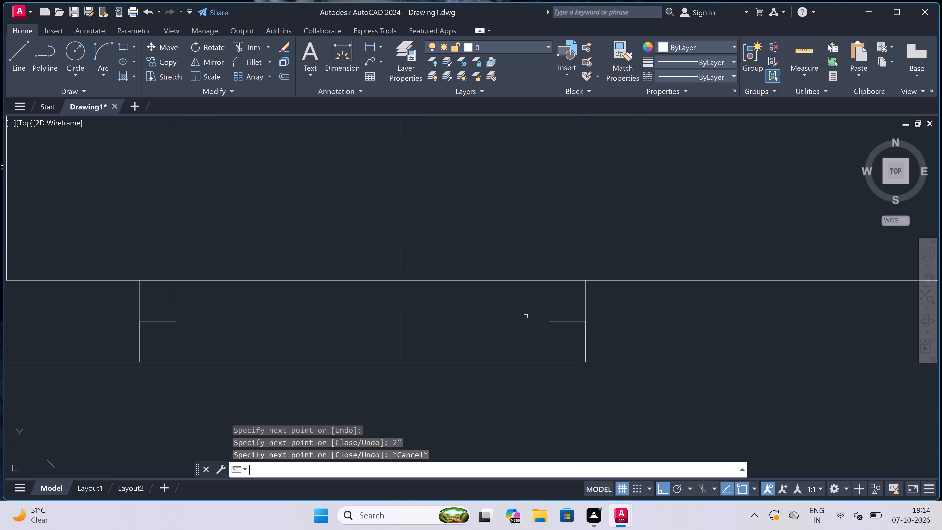
Draw the door swing arc from the top of the leaf line to the end of the second jamb's 2" offset line.
scroll(526, 316, down, 3)
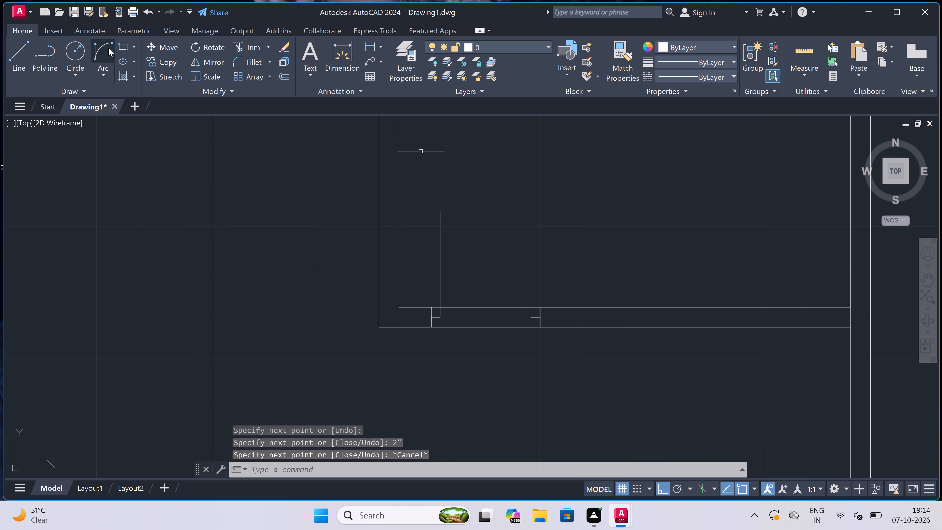
click(101, 49)
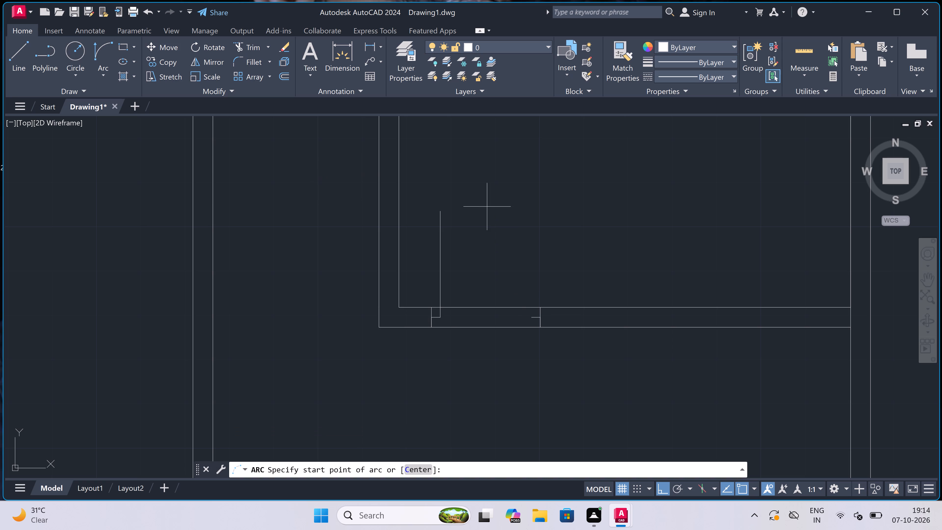
click(443, 209)
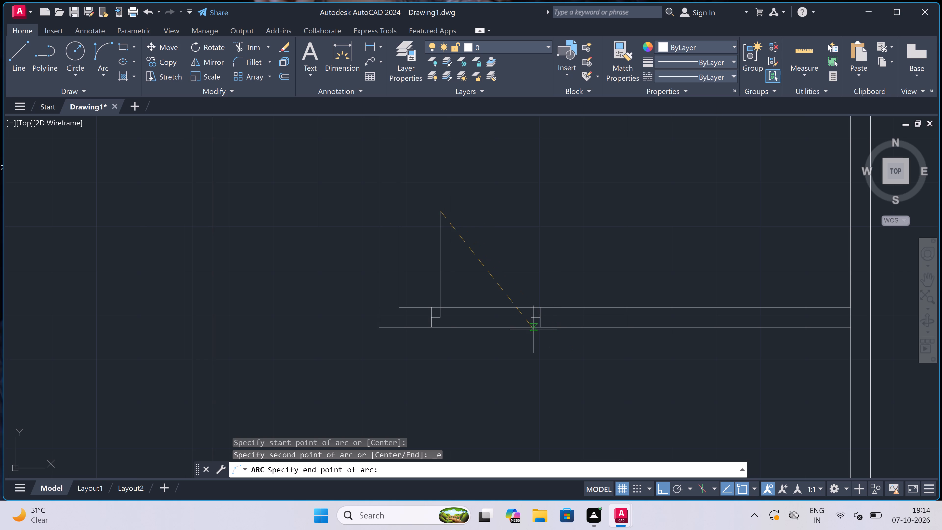
click(532, 320)
click(562, 262)
Trim the small room's bottom wall lines between the two jambs to open the doorway.
text(tr)
key(space)
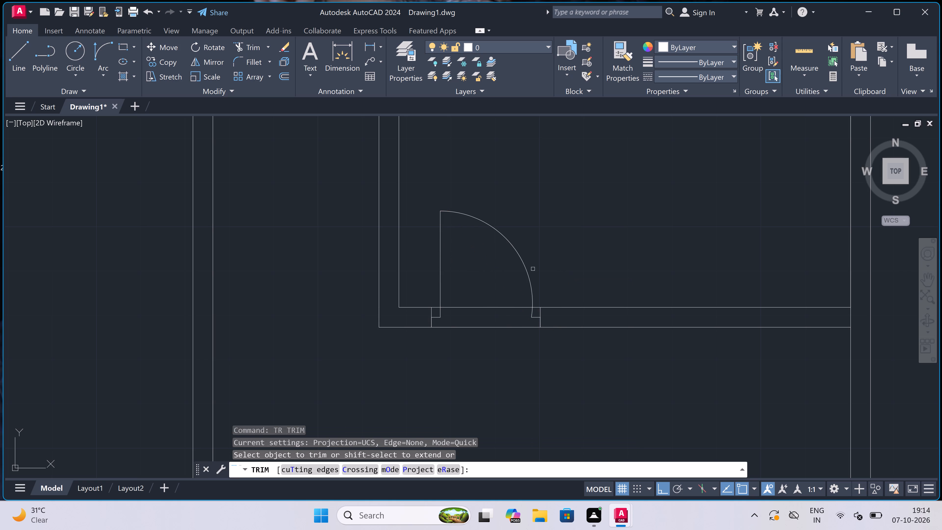
click(511, 278)
click(505, 347)
scroll(479, 317, down, 2)
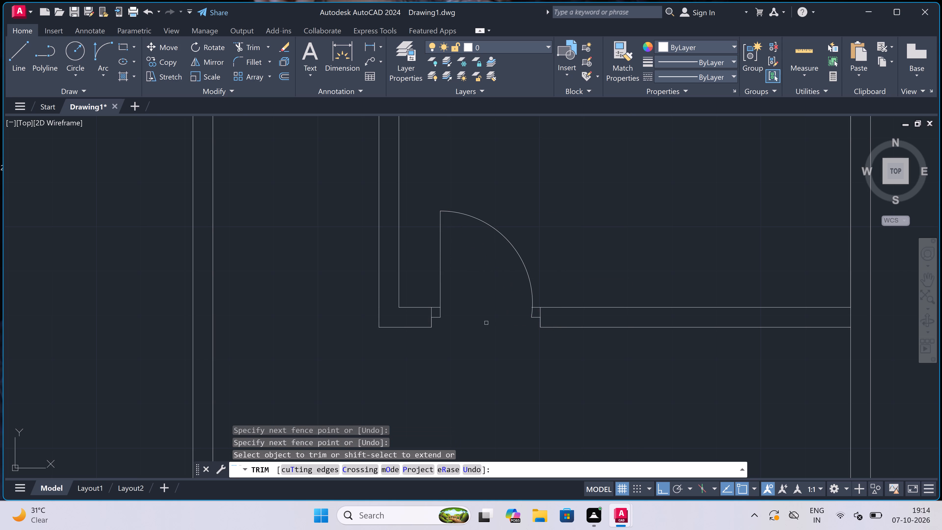
scroll(410, 309, up, 1)
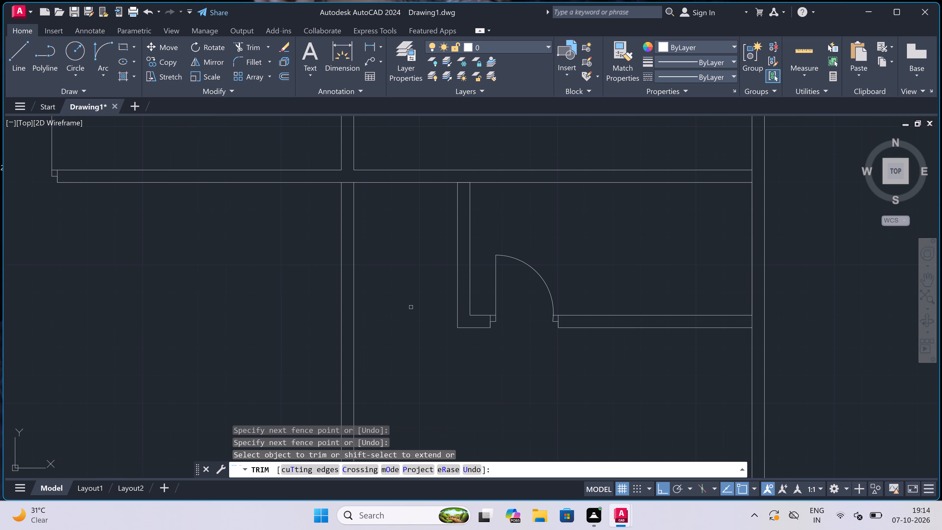
key(Escape)
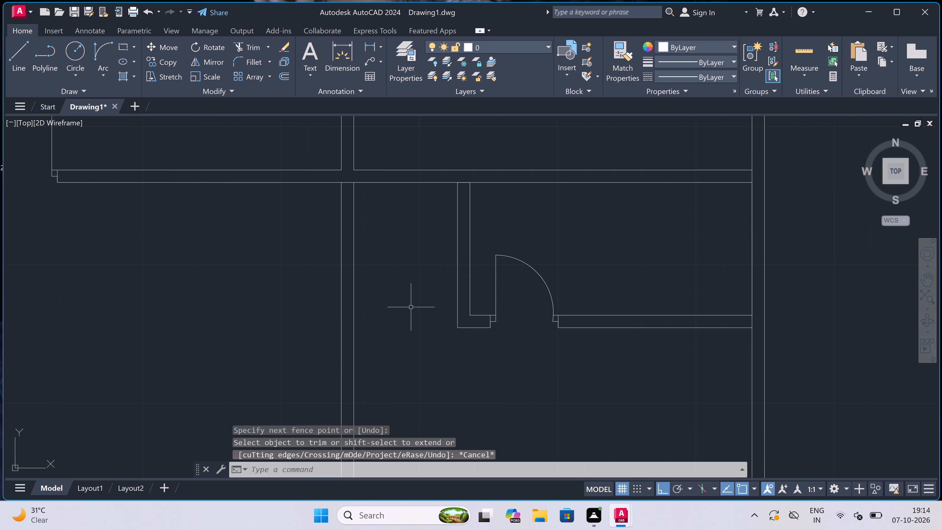
Extend both faces of the small room's bottom wall left, the lower to the vertical interior wall's near face and the upper to its far face.
text(l)
key(space)
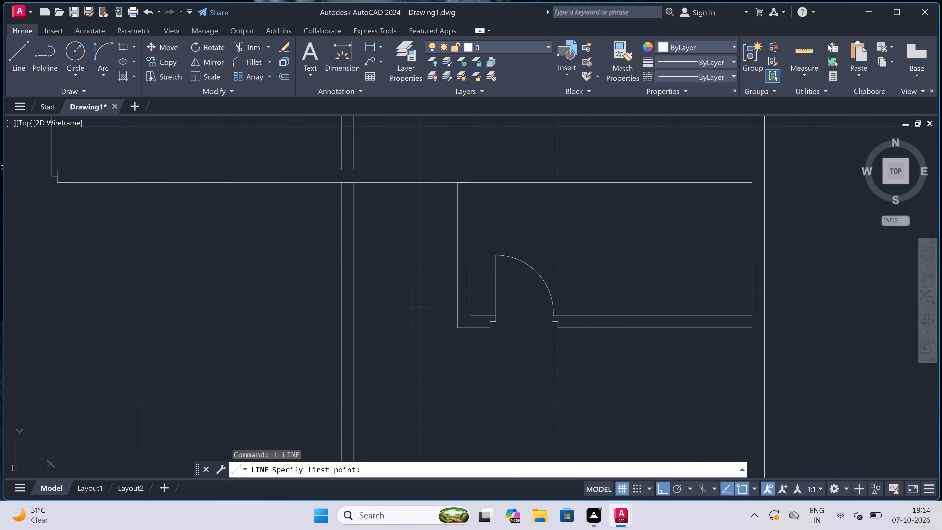
click(455, 327)
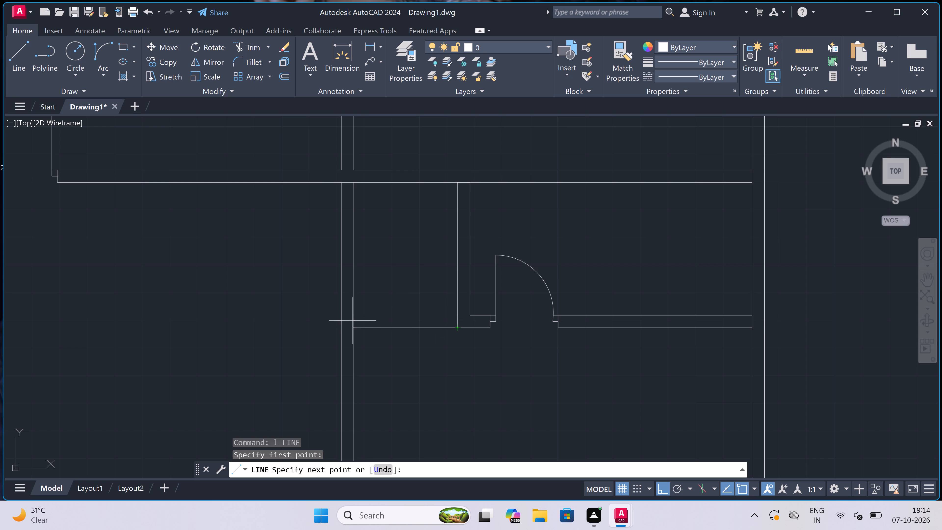
click(353, 329)
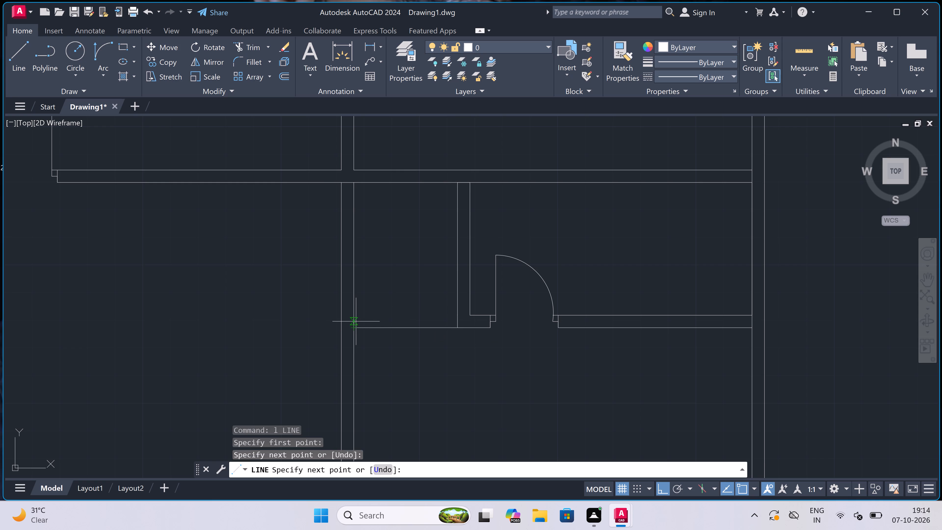
key(Escape)
key(space)
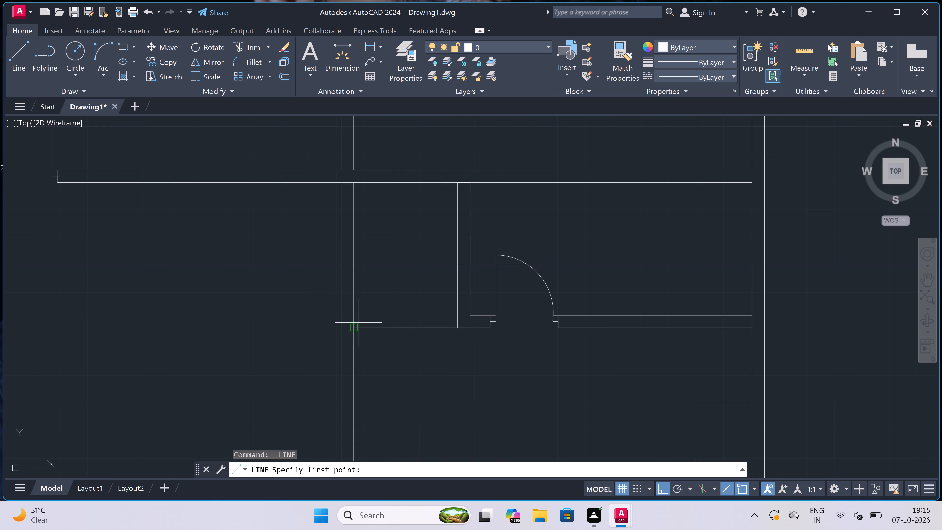
scroll(358, 323, up, 1)
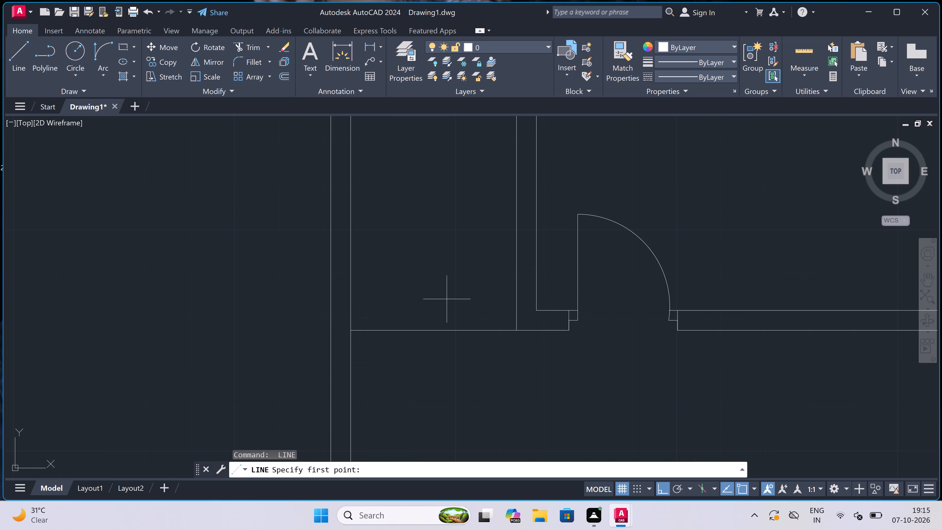
scroll(532, 311, up, 1)
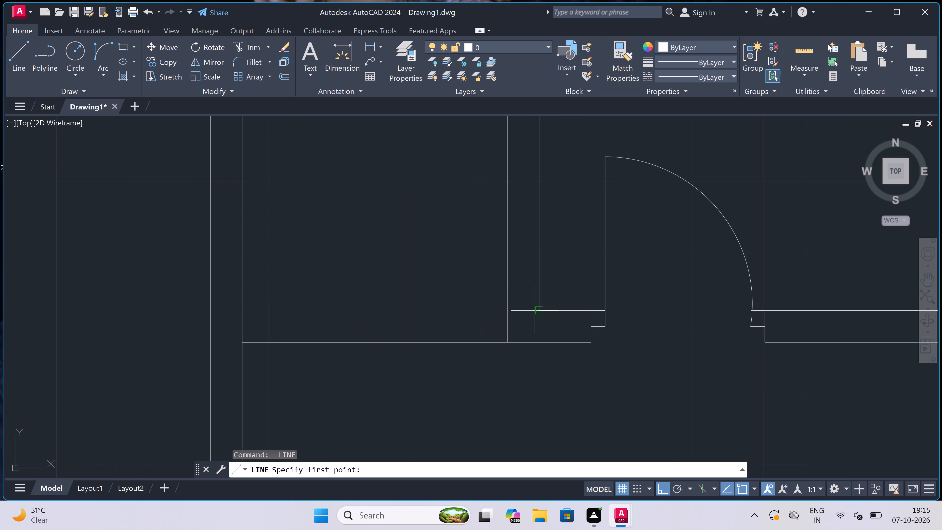
click(505, 312)
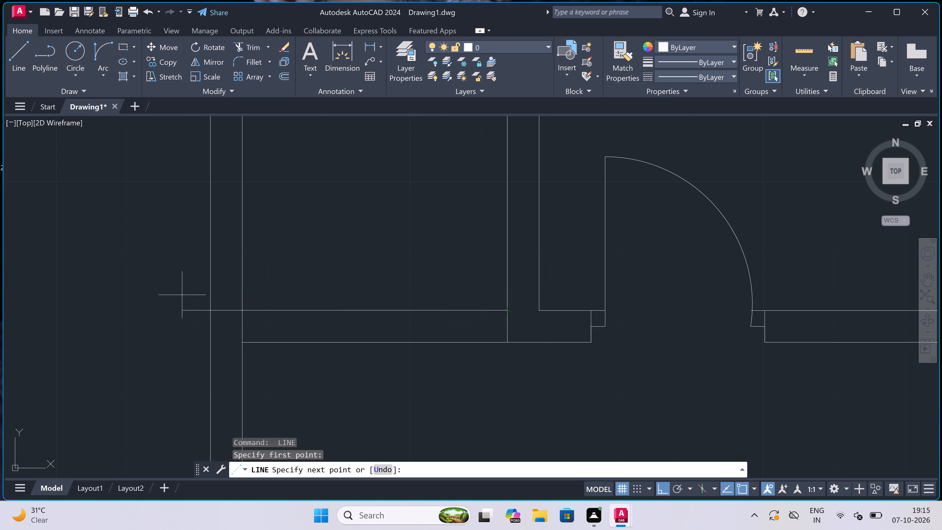
click(212, 308)
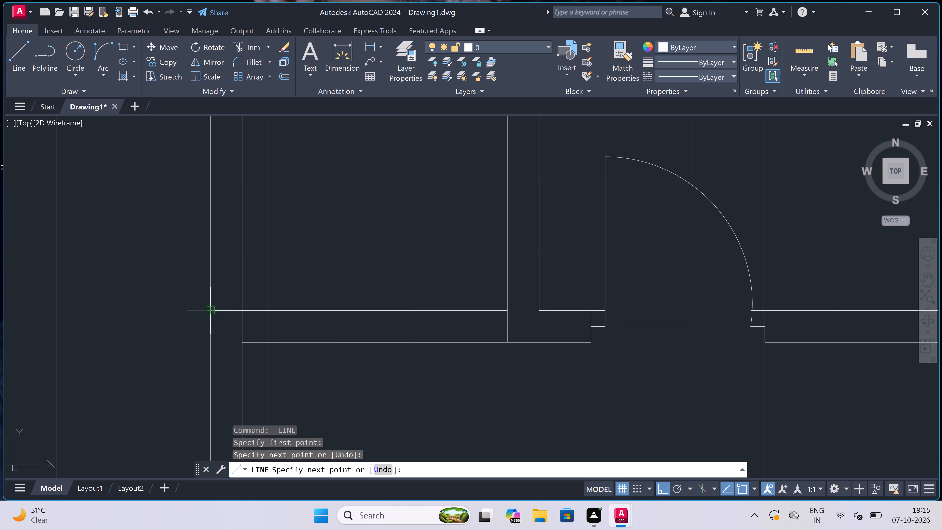
key(Escape)
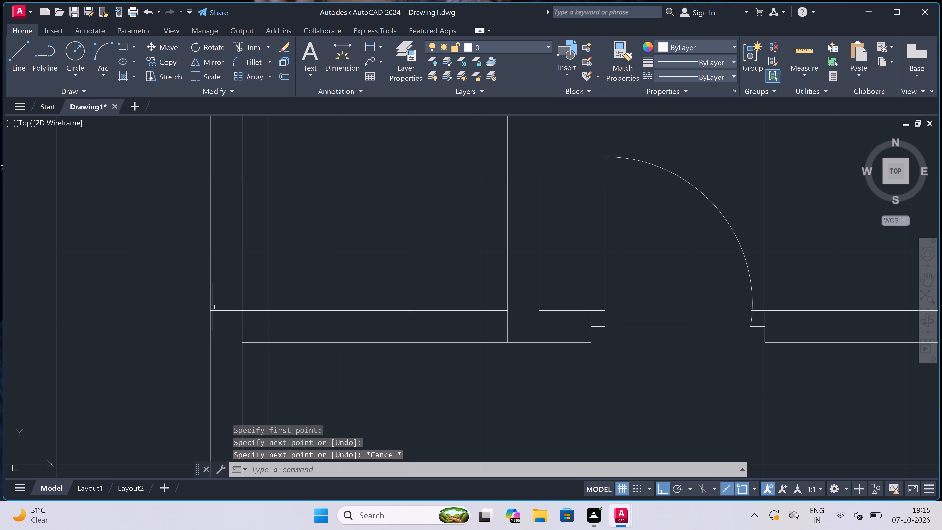
Trim away the vertical interior wall between the lower horizontal wall and the extended bottom wall, clearing the line inside the new corner.
scroll(213, 307, down, 2)
scroll(319, 318, down, 4)
scroll(290, 325, up, 3)
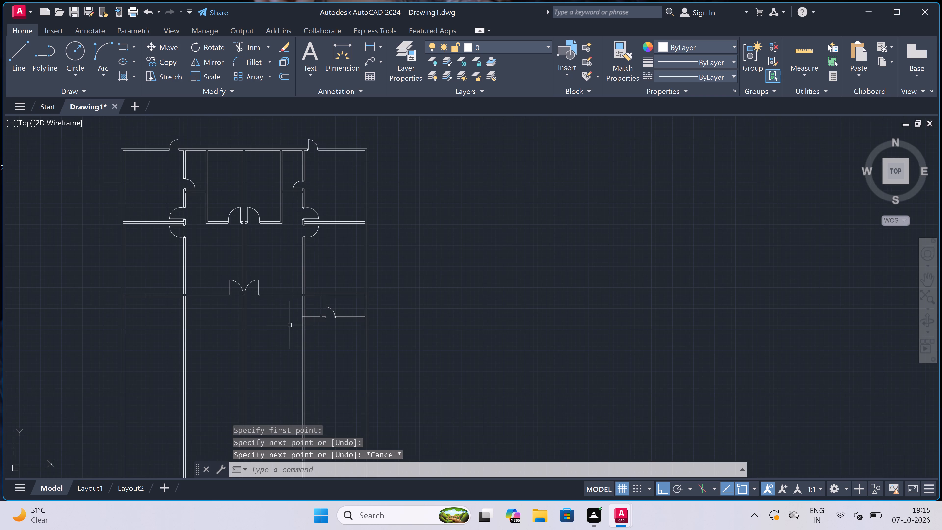
text(tr)
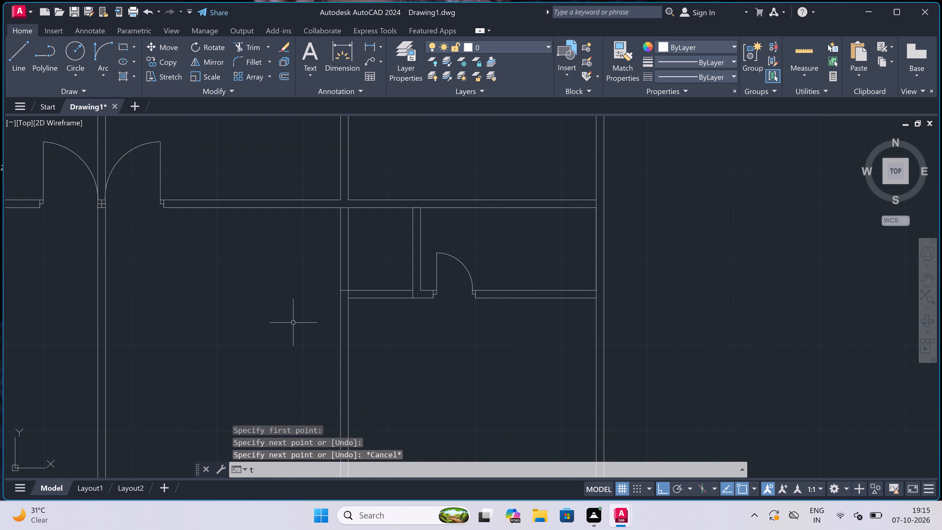
key(space)
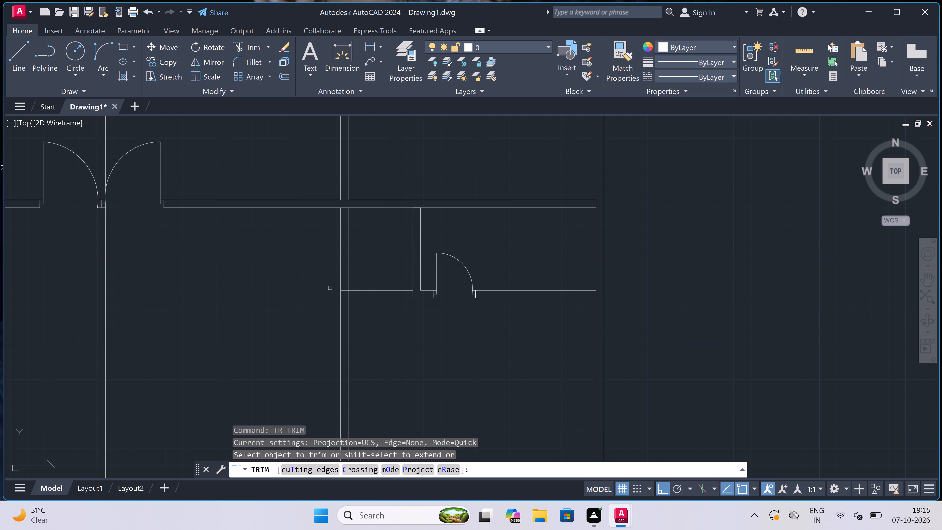
click(359, 256)
click(312, 264)
scroll(340, 295, up, 3)
scroll(372, 300, up, 1)
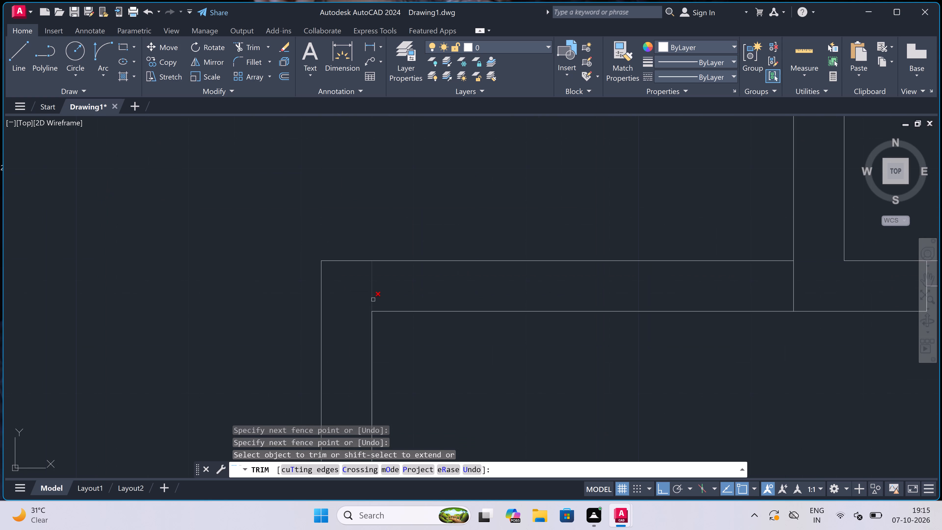
click(373, 300)
scroll(377, 291, up, 3)
scroll(377, 292, down, 5)
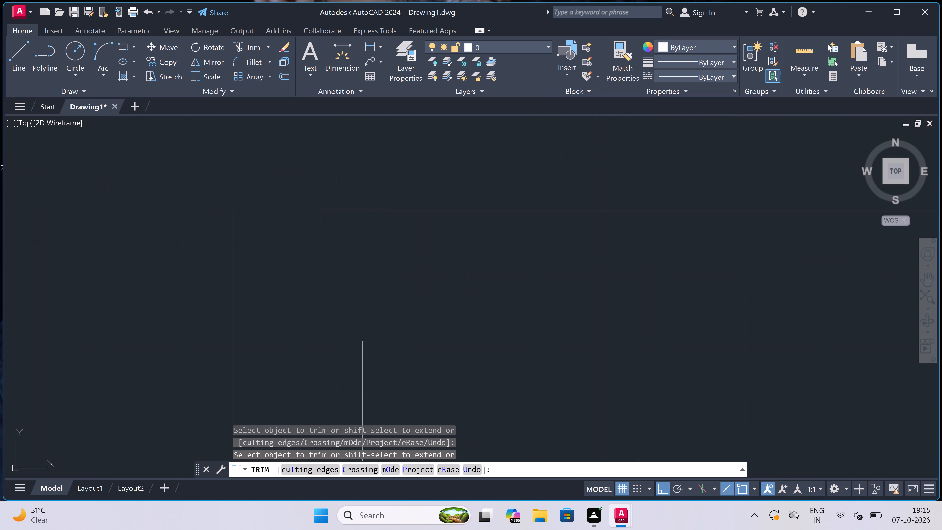
Trim the small room's left wall line and the right outer wall's inner line where they cross the bottom wall.
scroll(377, 292, down, 4)
scroll(393, 323, up, 2)
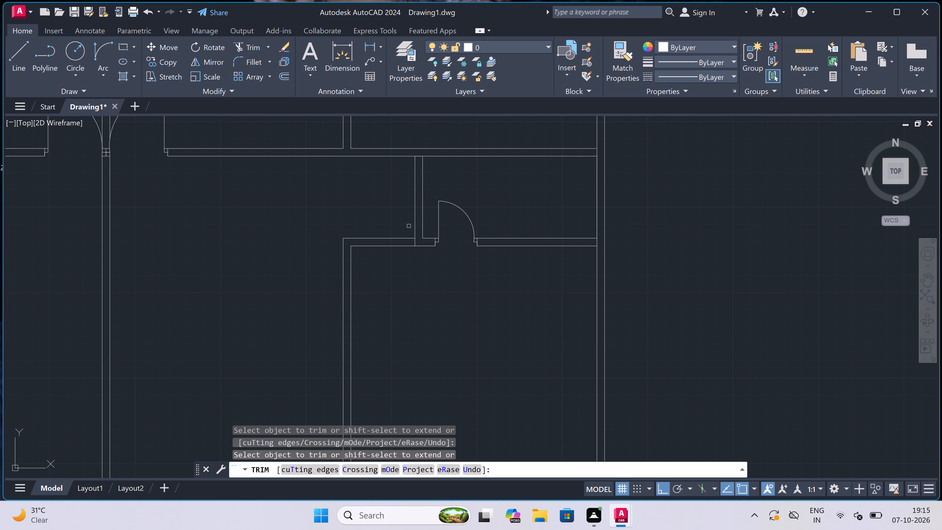
scroll(409, 225, up, 1)
scroll(419, 256, up, 2)
click(417, 244)
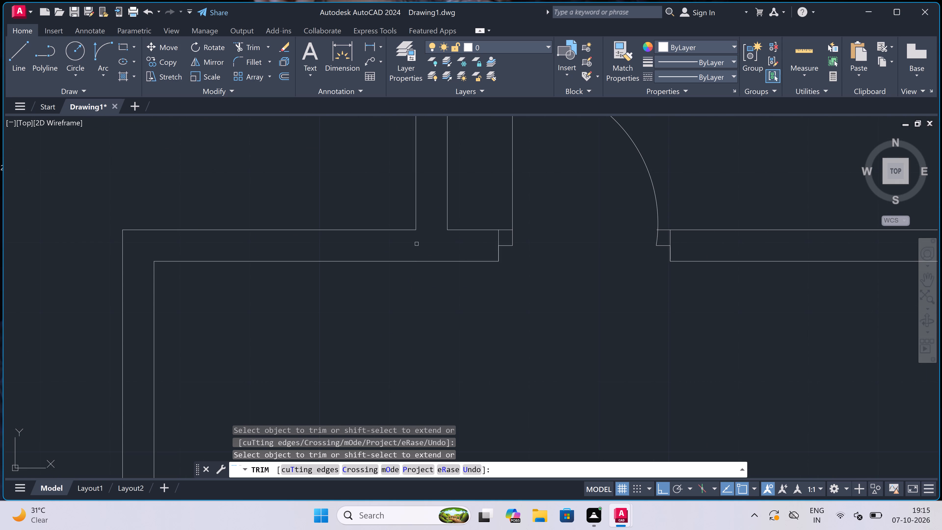
scroll(417, 244, down, 4)
scroll(540, 244, up, 3)
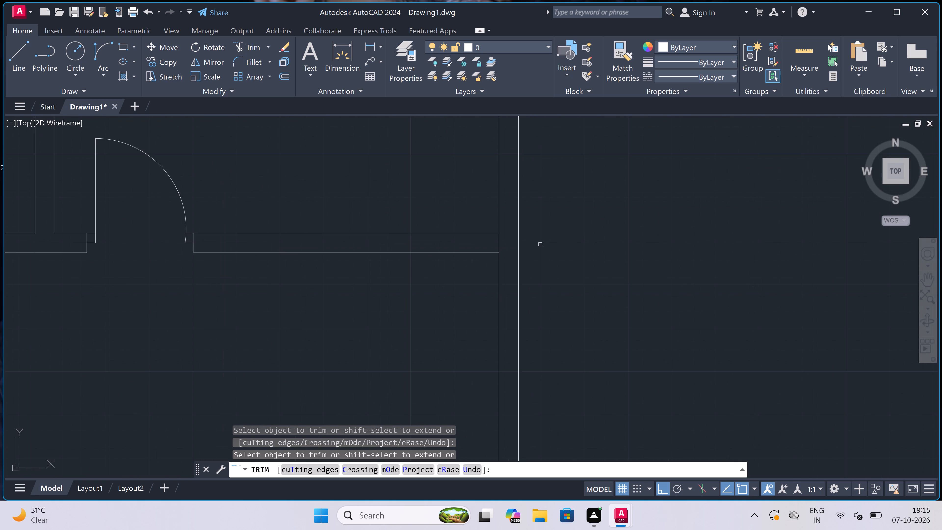
scroll(497, 236, up, 2)
click(497, 238)
click(511, 246)
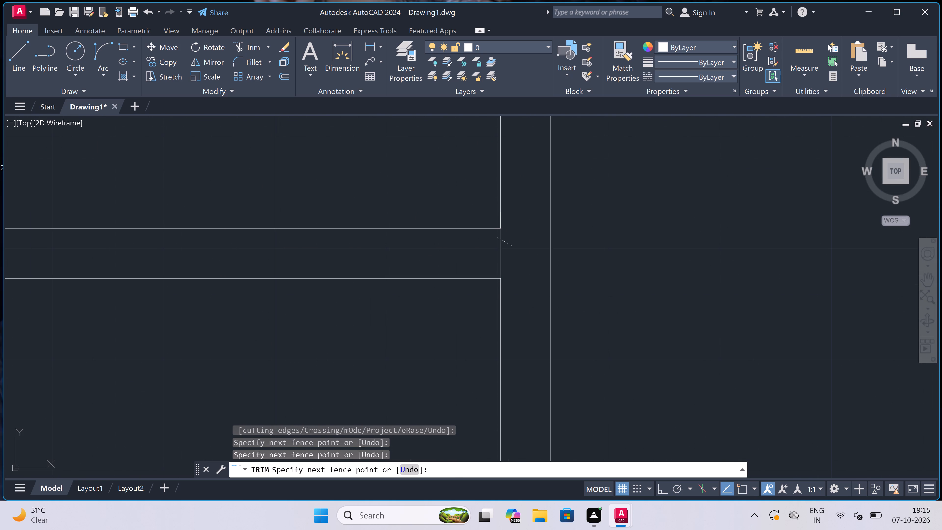
Trim the lower horizontal wall's bottom line between the two faces of the small room's left wall.
scroll(511, 246, down, 5)
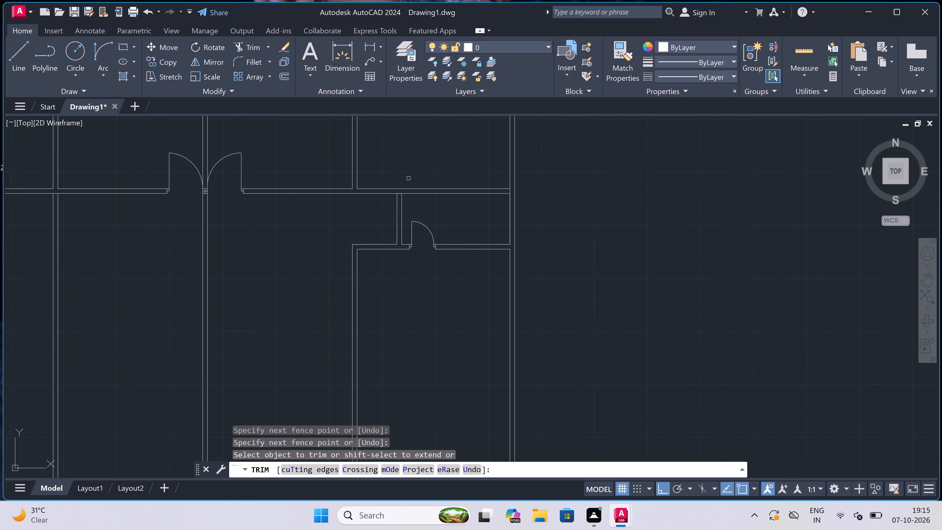
scroll(397, 186, up, 3)
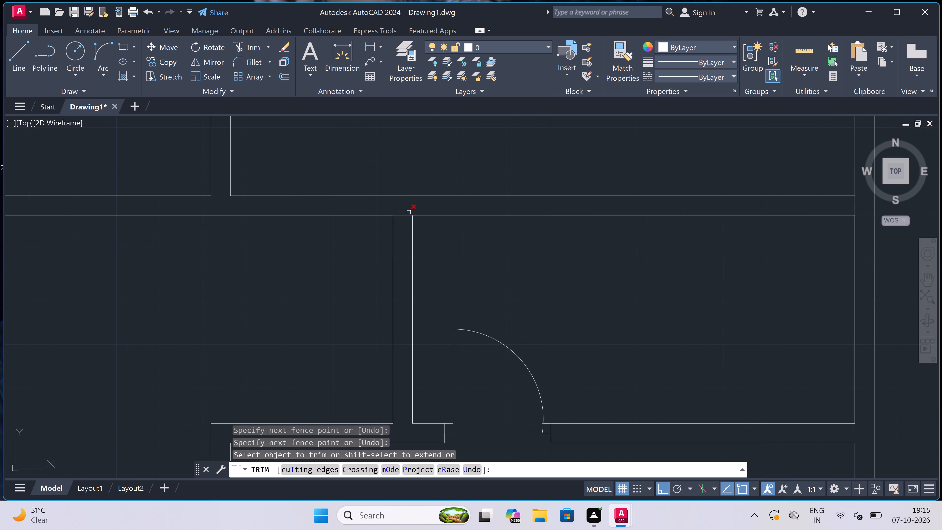
click(406, 209)
click(403, 218)
scroll(403, 217, down, 4)
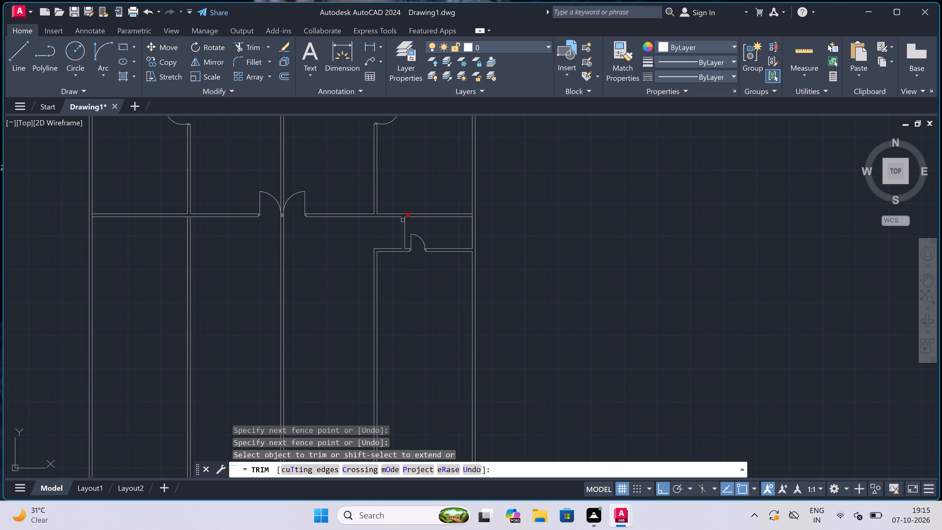
scroll(391, 252, up, 1)
scroll(388, 273, up, 1)
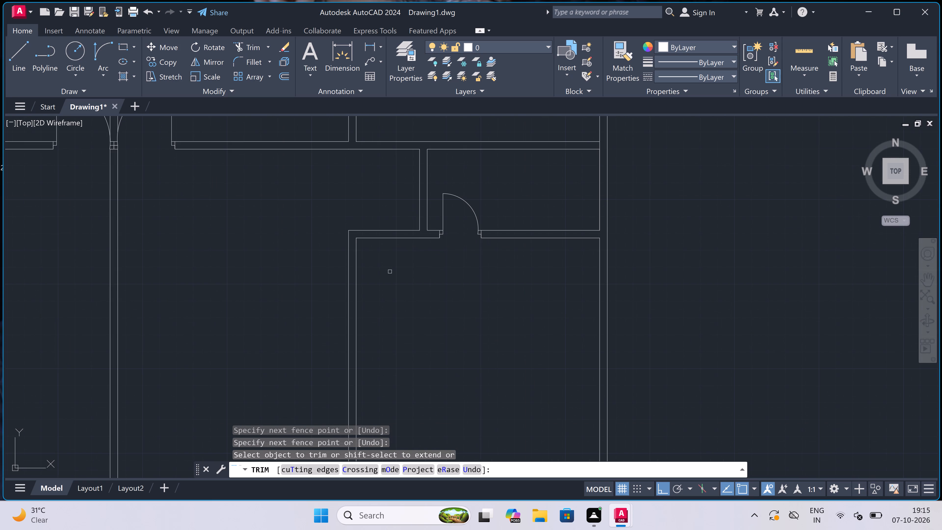
Offset both segments of the small room's bottom wall lower line 14' downward, one each side of the door opening.
key(Escape)
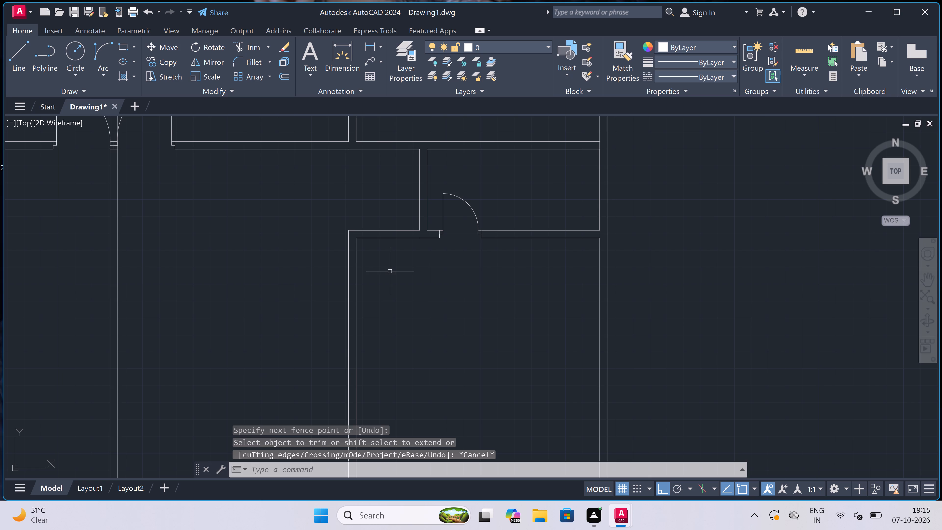
text(o)
key(space)
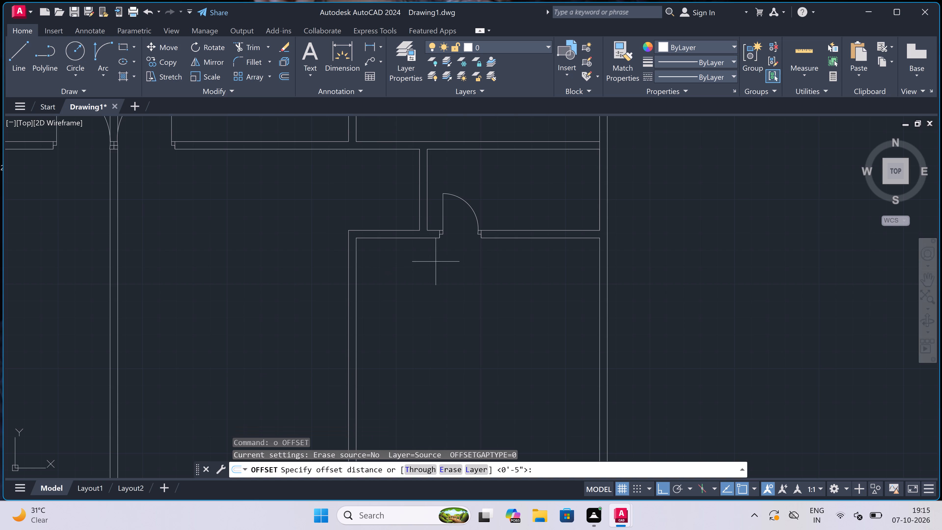
click(537, 239)
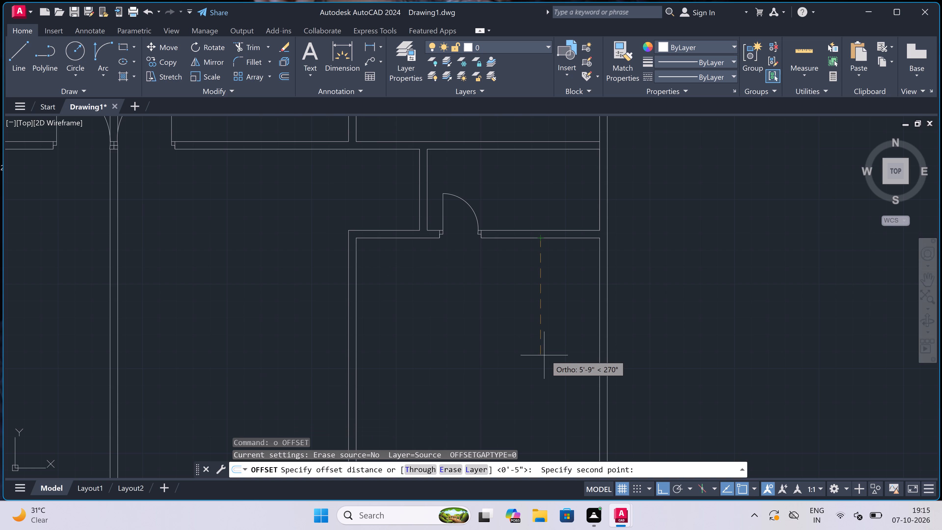
text(14)
text(')
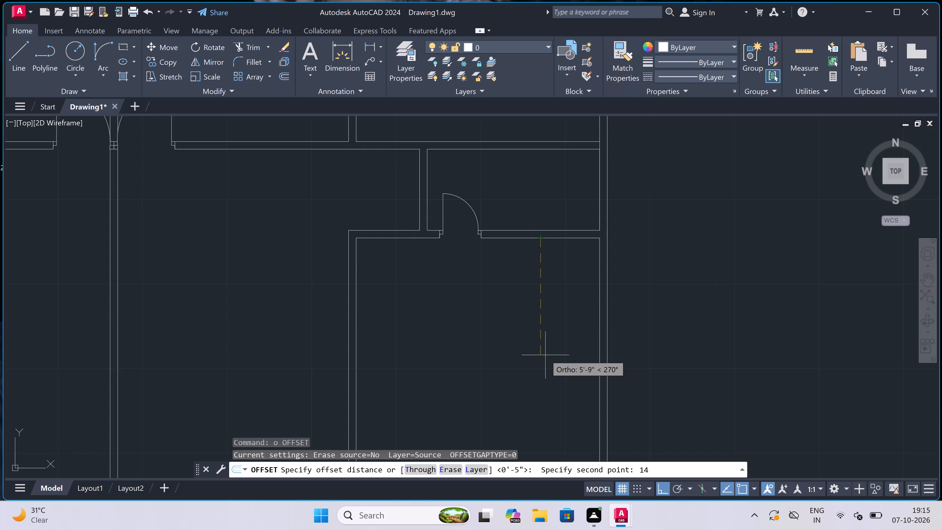
key(space)
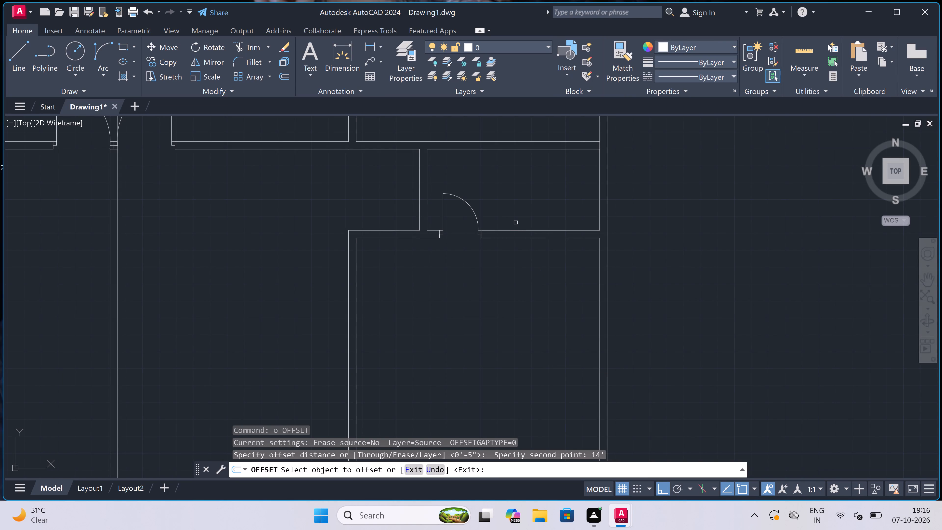
click(495, 239)
click(489, 296)
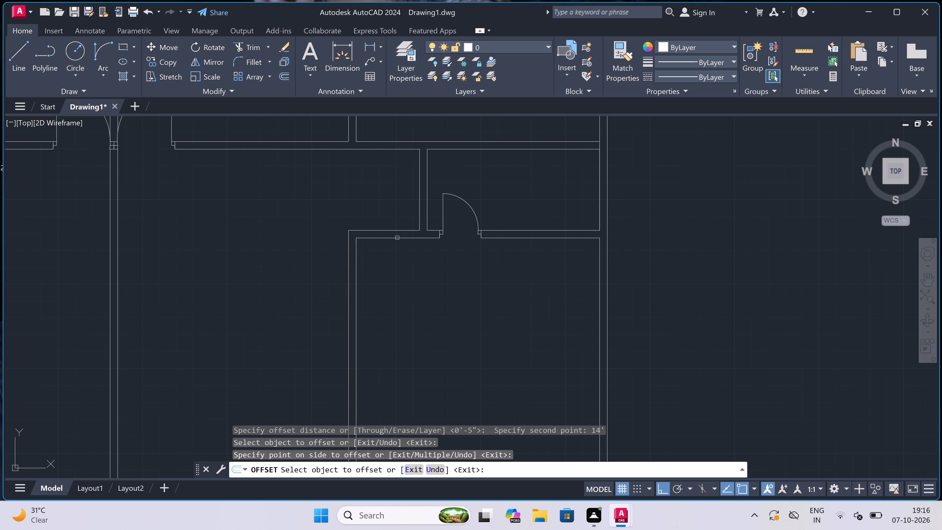
drag(397, 238, 397, 241)
click(400, 270)
scroll(400, 270, down, 3)
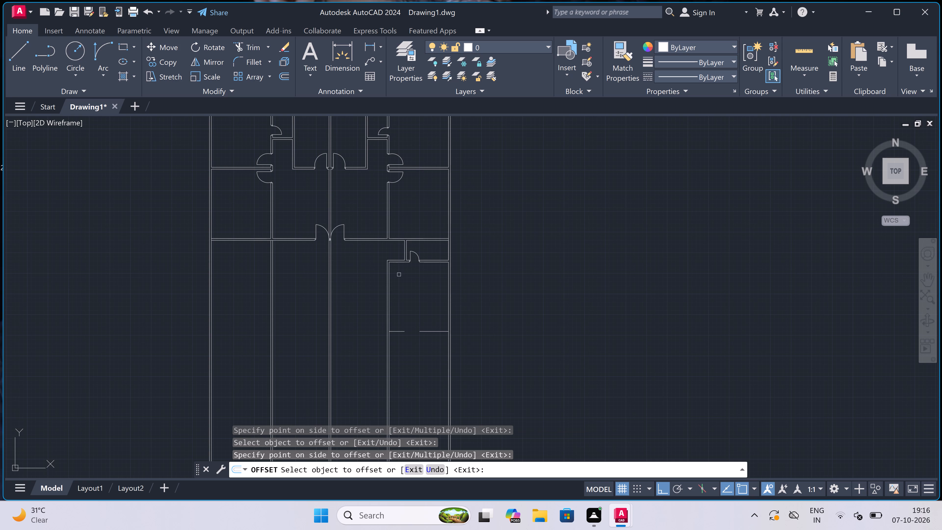
scroll(423, 378, up, 3)
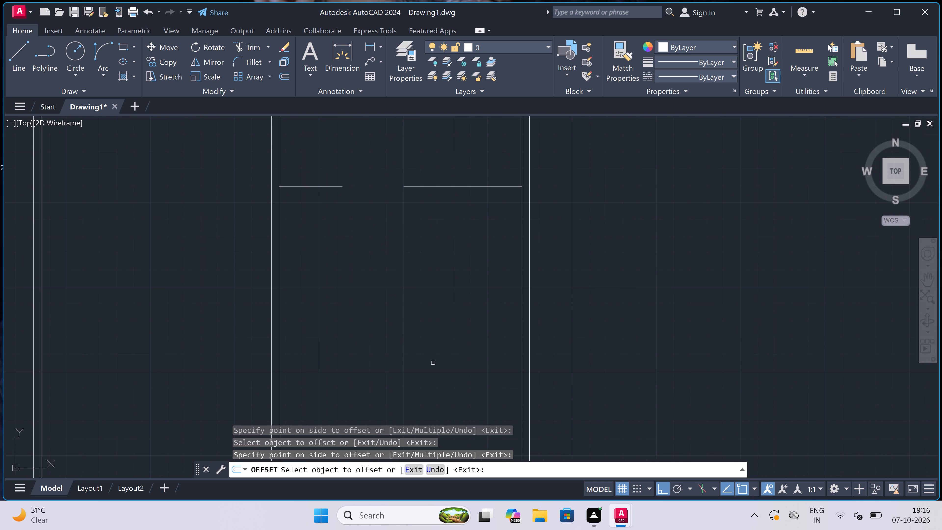
scroll(411, 290, down, 3)
scroll(370, 265, up, 3)
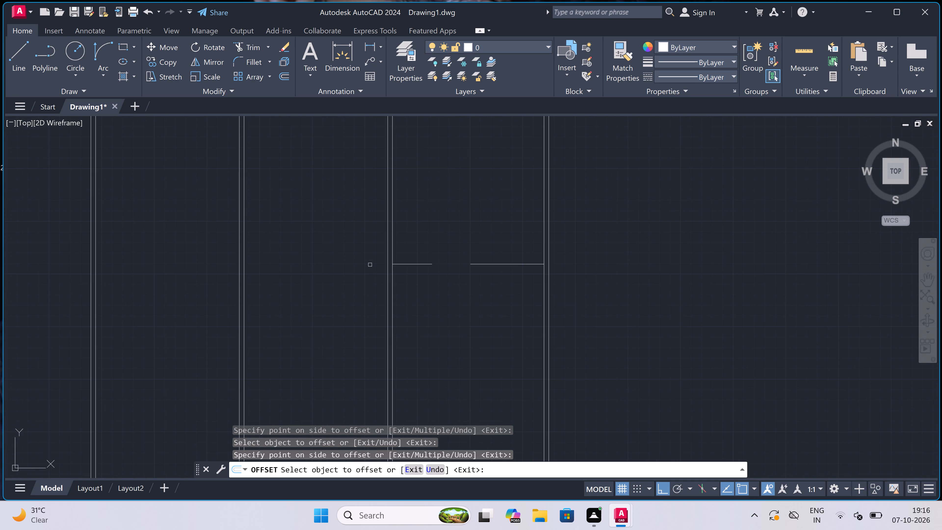
key(Escape)
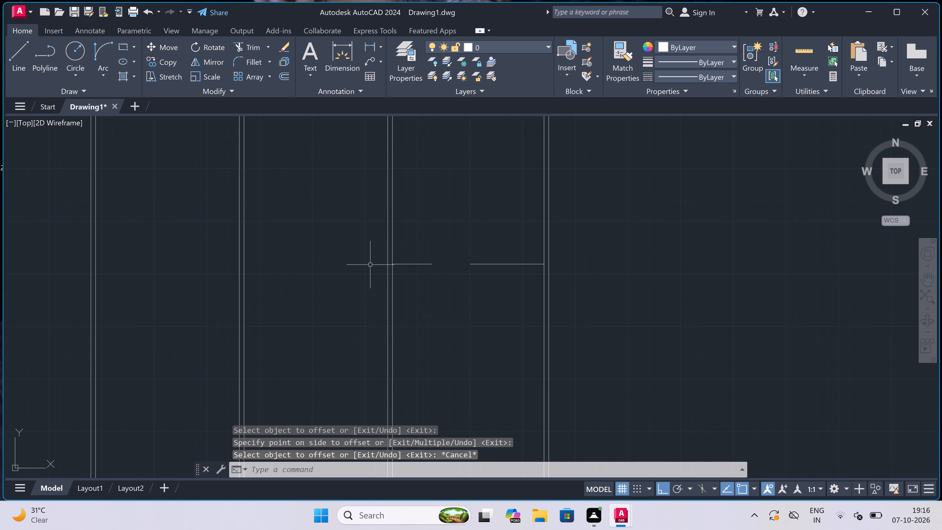
Extend the right-hand offset segment left across the door-width gap to make one continuous line between the side walls.
text(ex)
key(space)
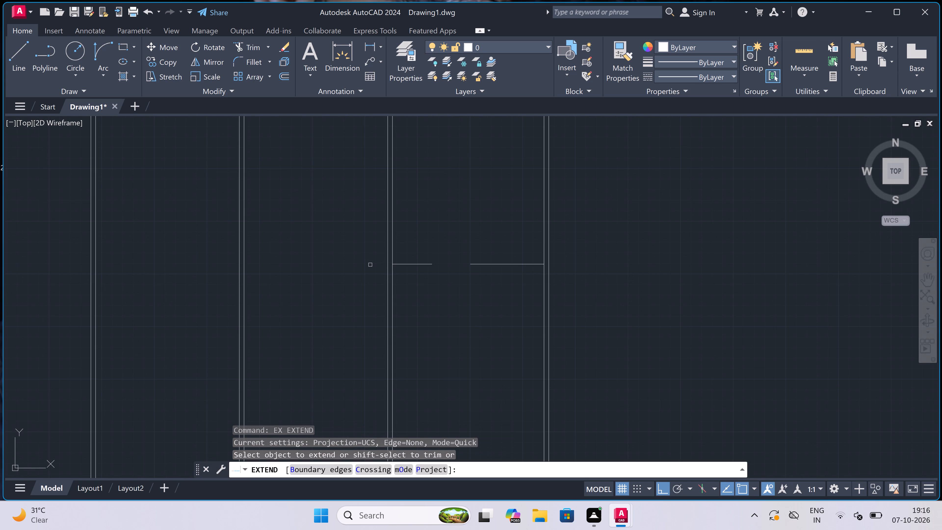
click(477, 233)
click(477, 323)
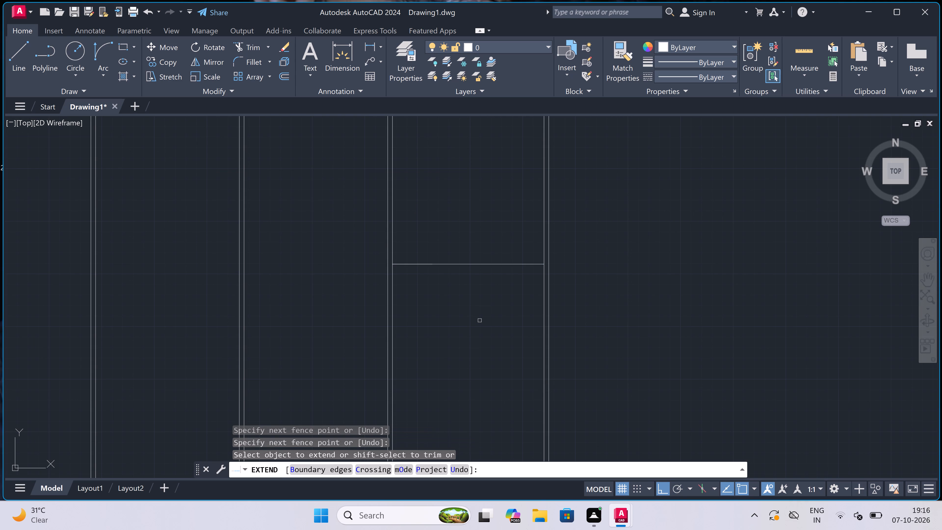
key(Escape)
Offset the new horizontal line 4.5" downward to form the second face of the wall.
key(o)
key(space)
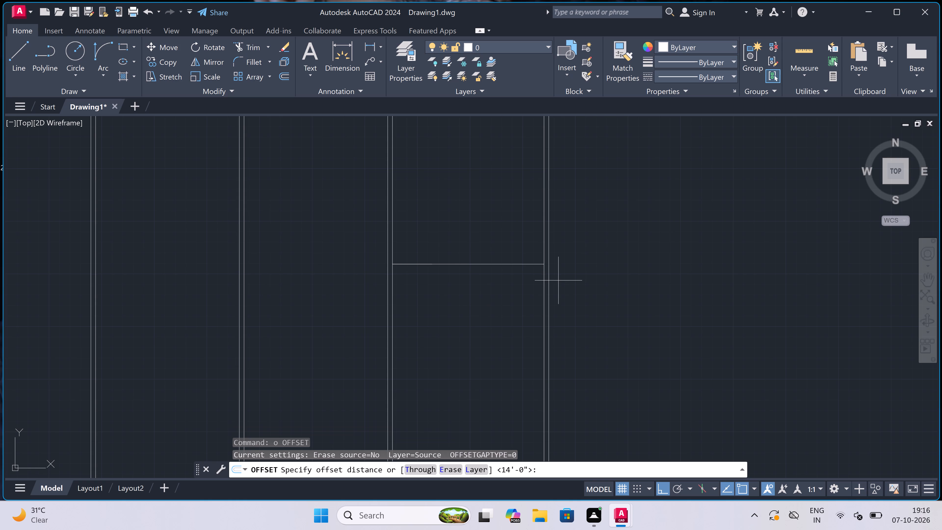
scroll(558, 280, up, 1)
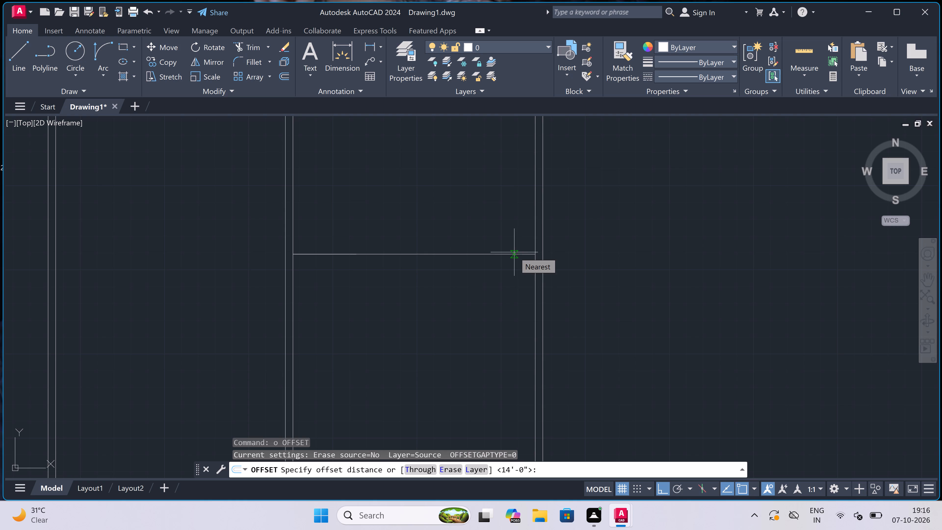
click(537, 254)
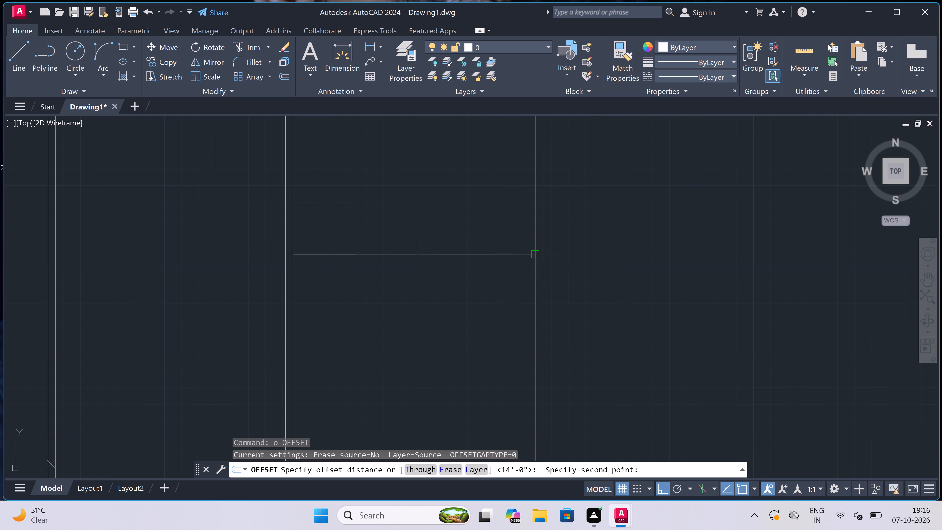
key(4)
key(period)
key(5)
key(shift+quotedbl)
key(space)
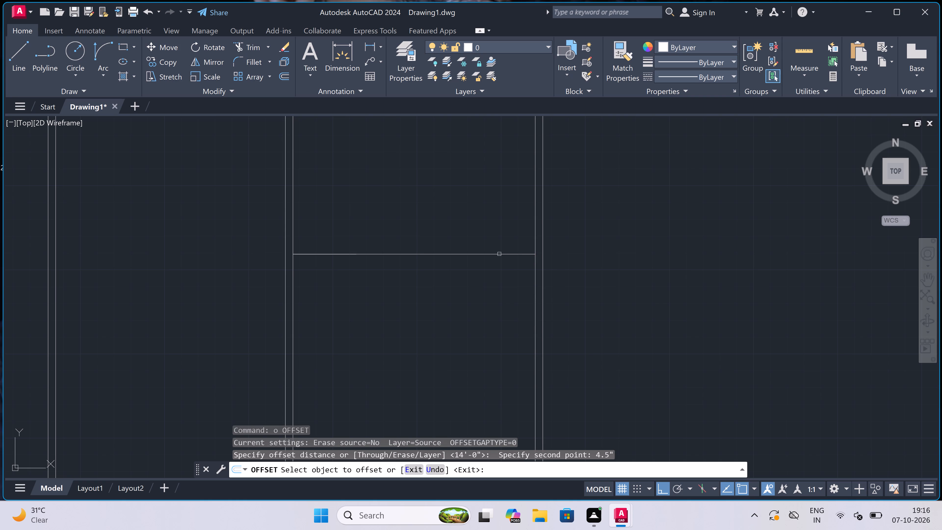
drag(499, 254, 500, 259)
click(499, 297)
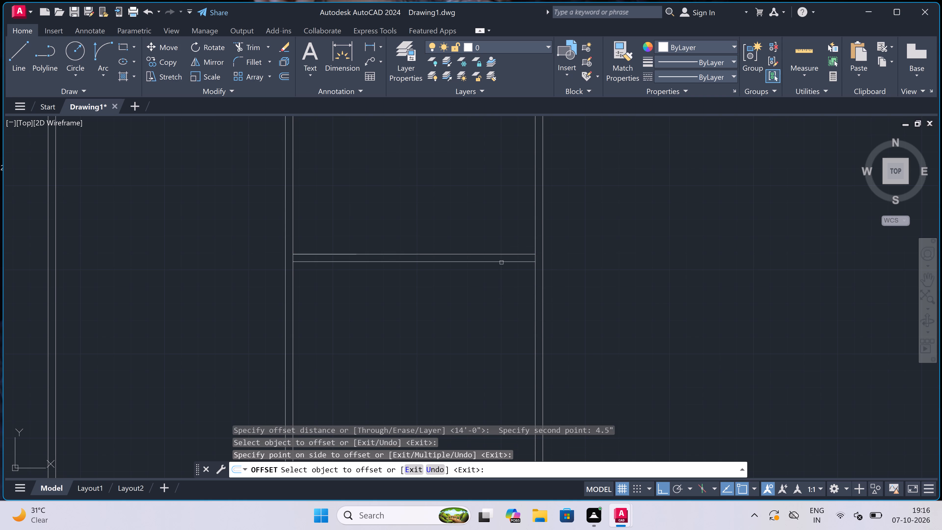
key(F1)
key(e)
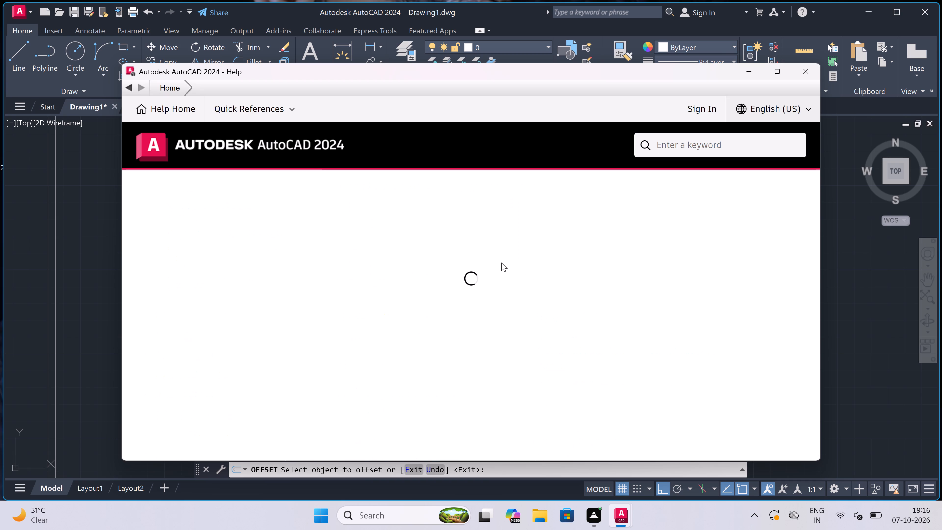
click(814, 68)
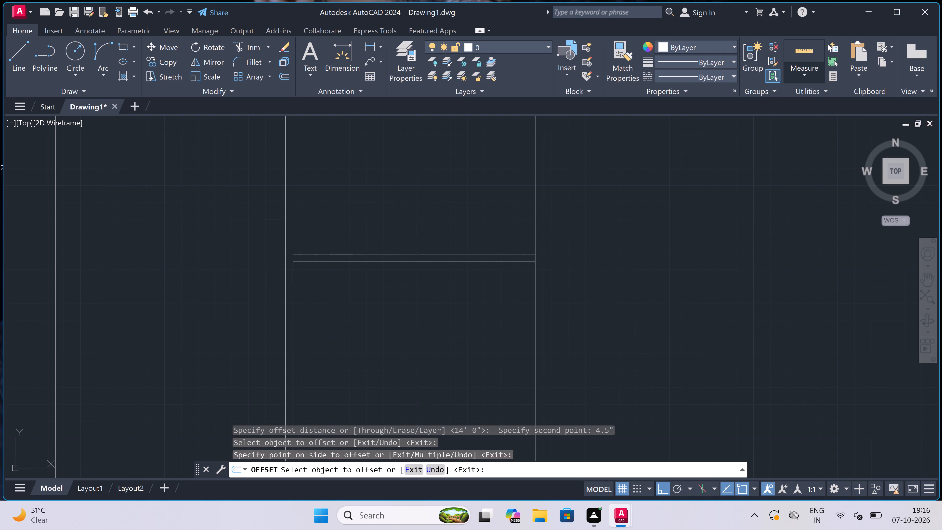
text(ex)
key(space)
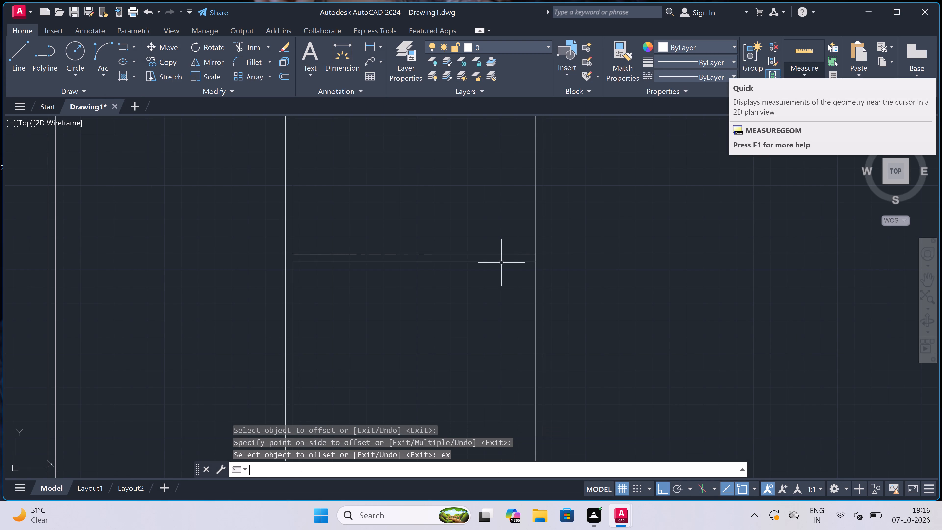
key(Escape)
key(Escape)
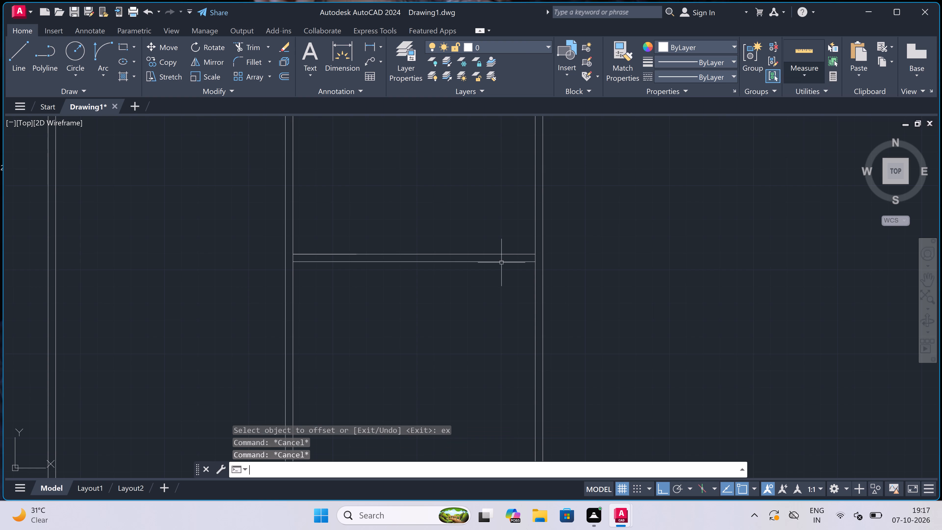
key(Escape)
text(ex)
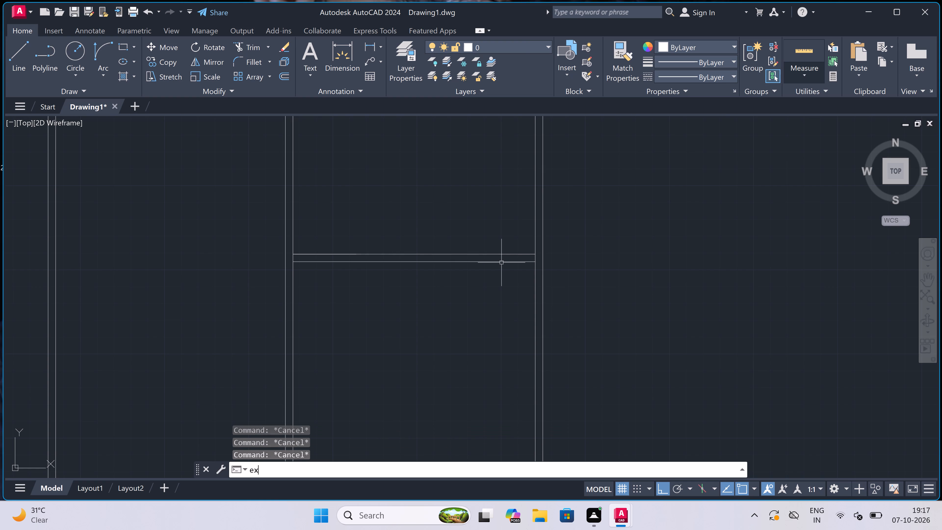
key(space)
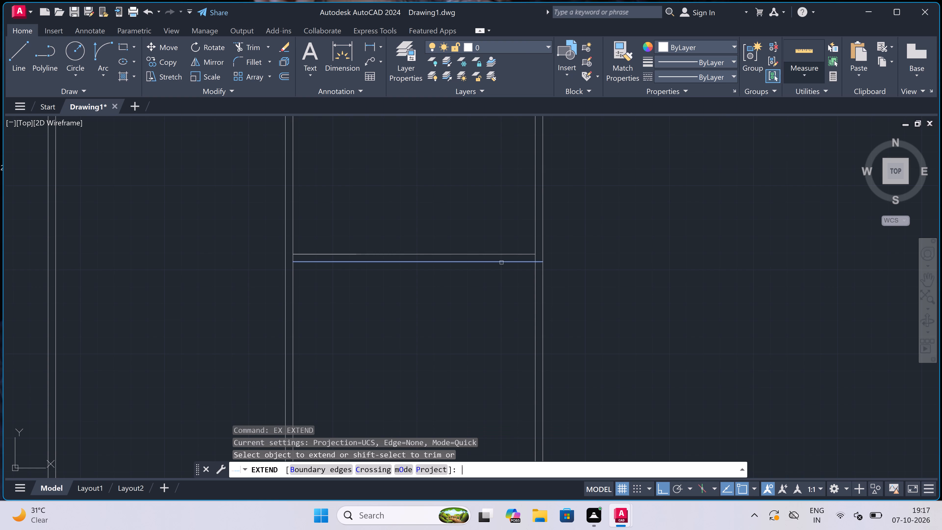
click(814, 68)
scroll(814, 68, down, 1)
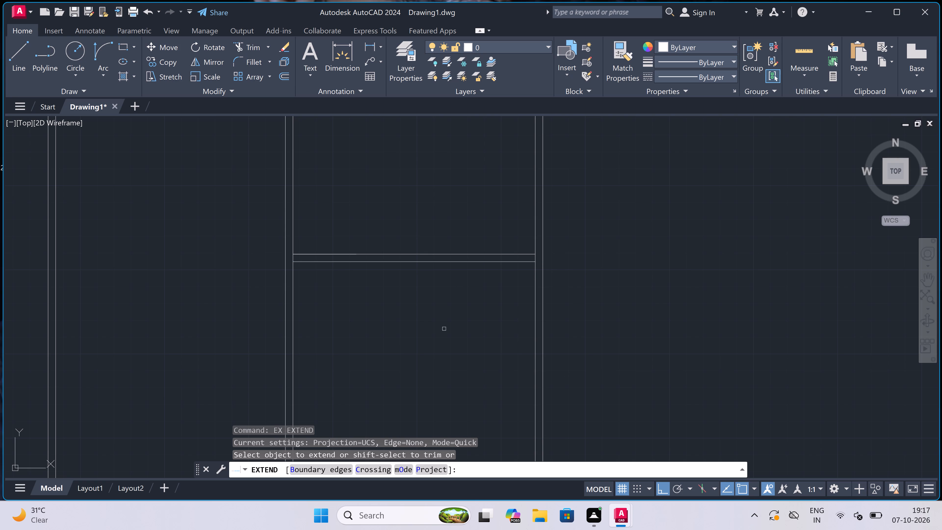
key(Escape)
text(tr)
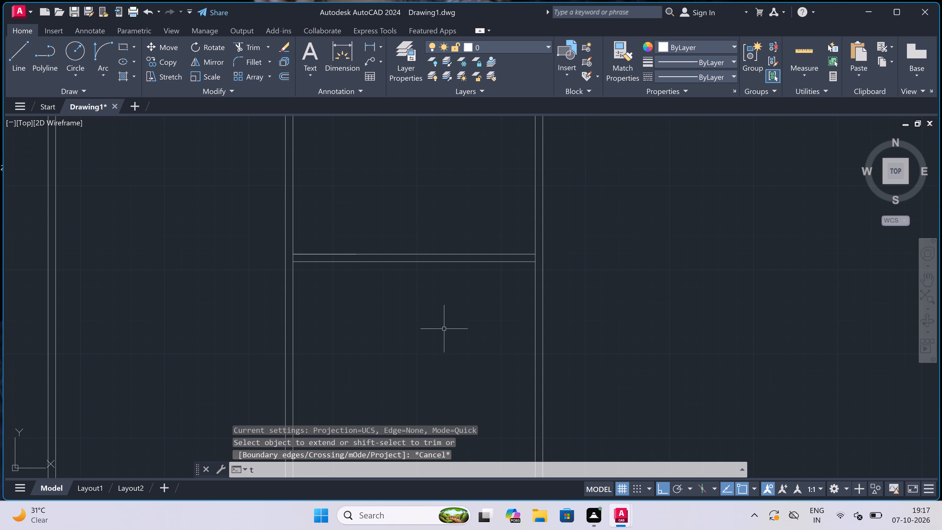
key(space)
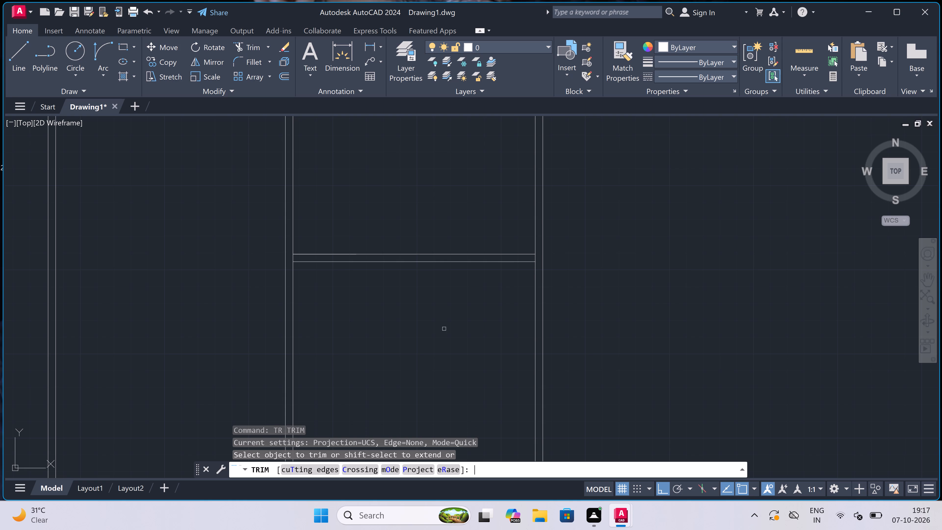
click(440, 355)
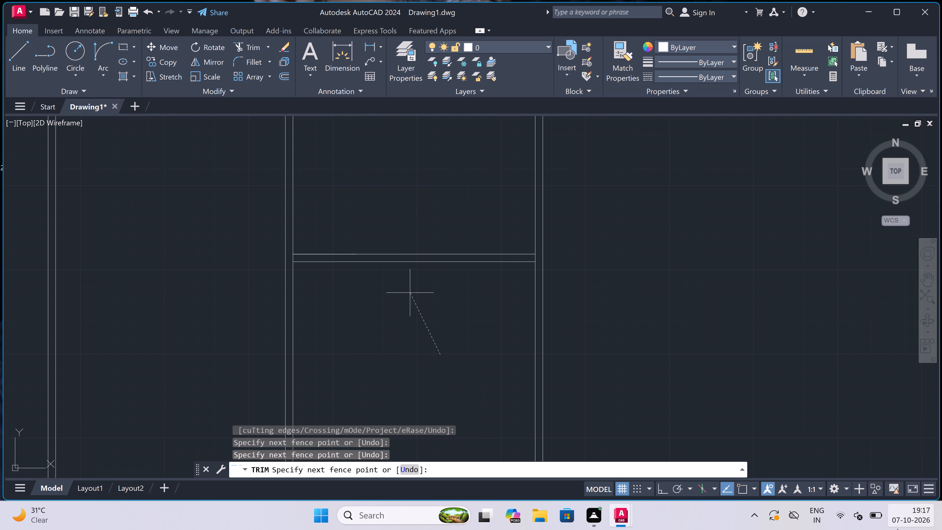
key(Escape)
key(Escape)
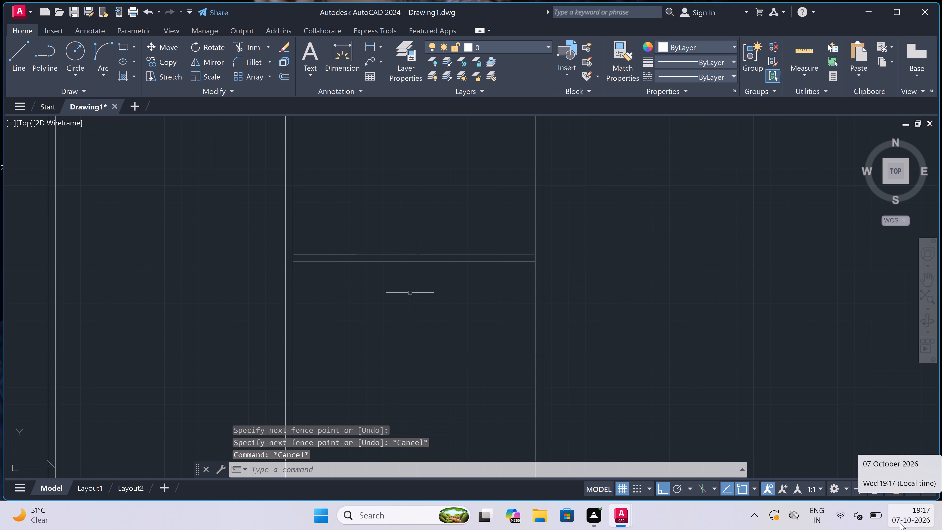
Extend the new wall's lower line right to the outer line of the right outer wall.
text(ex)
key(space)
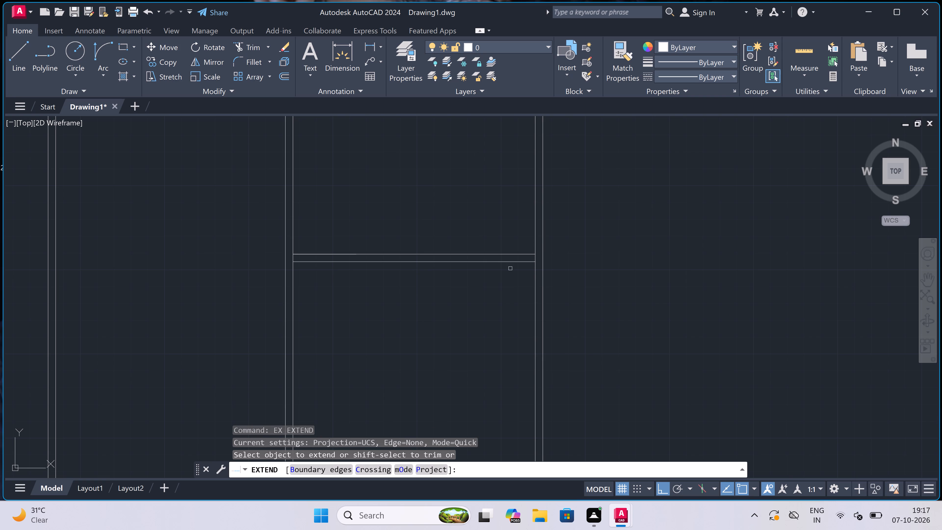
click(513, 262)
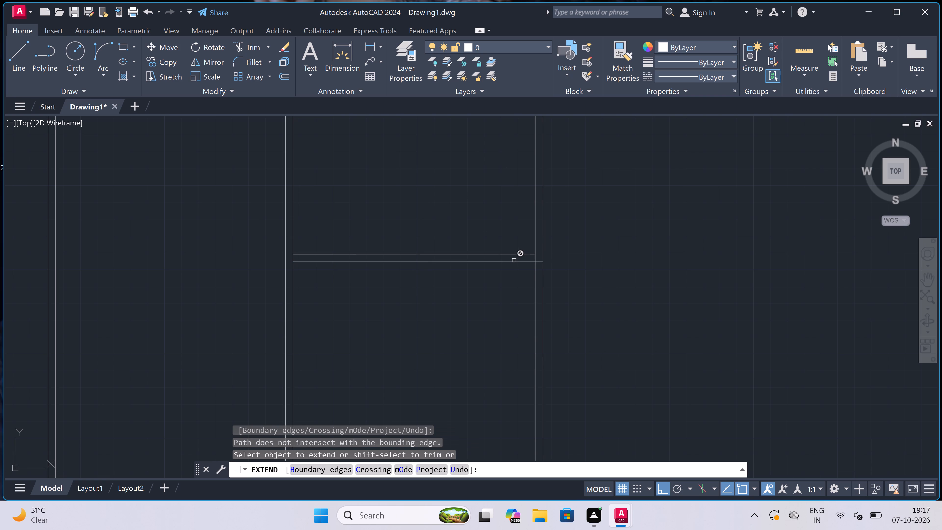
key(Escape)
Offset the lower line of the horizontal wall below the small room 14' downward.
text(o)
key(space)
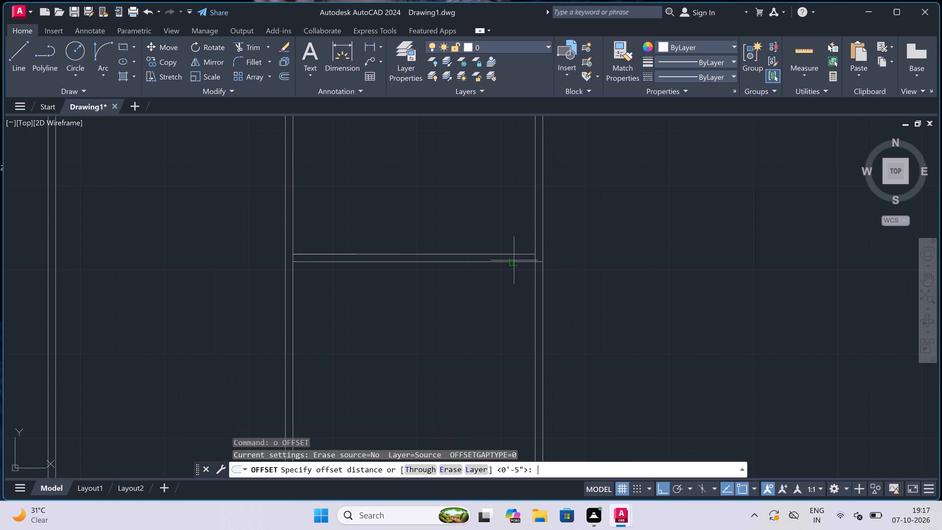
scroll(514, 260, down, 5)
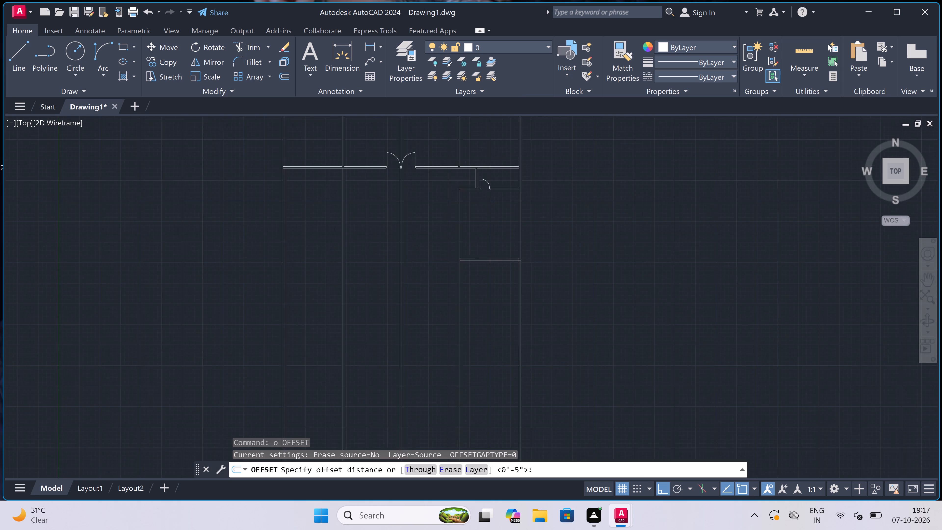
scroll(514, 260, up, 1)
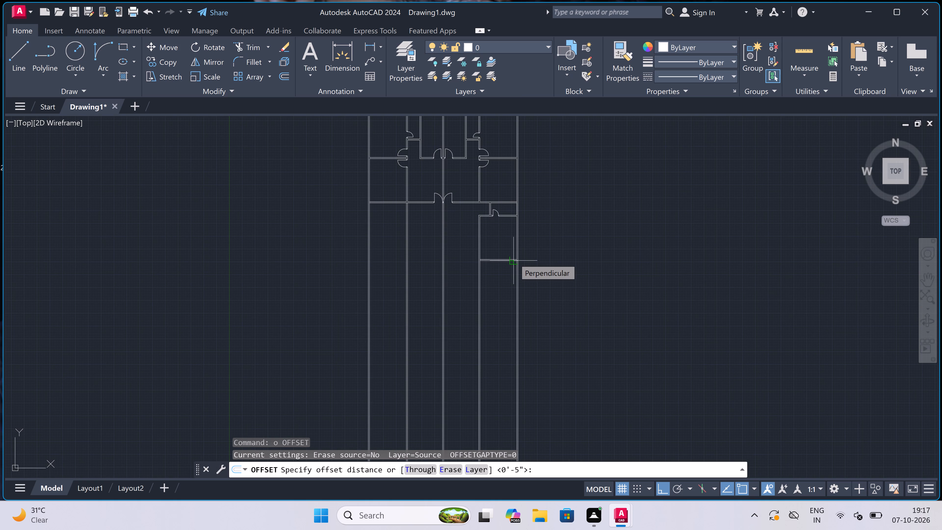
scroll(494, 269, up, 2)
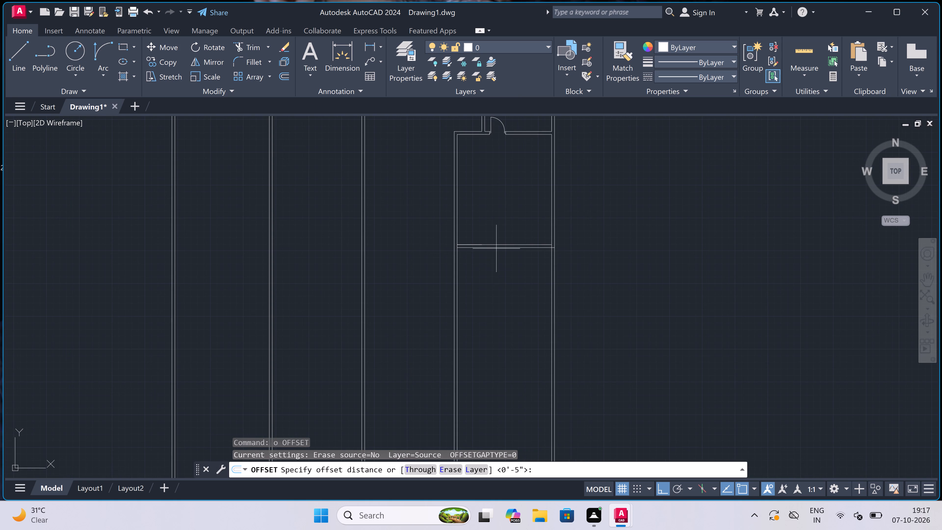
scroll(497, 248, up, 1)
click(497, 248)
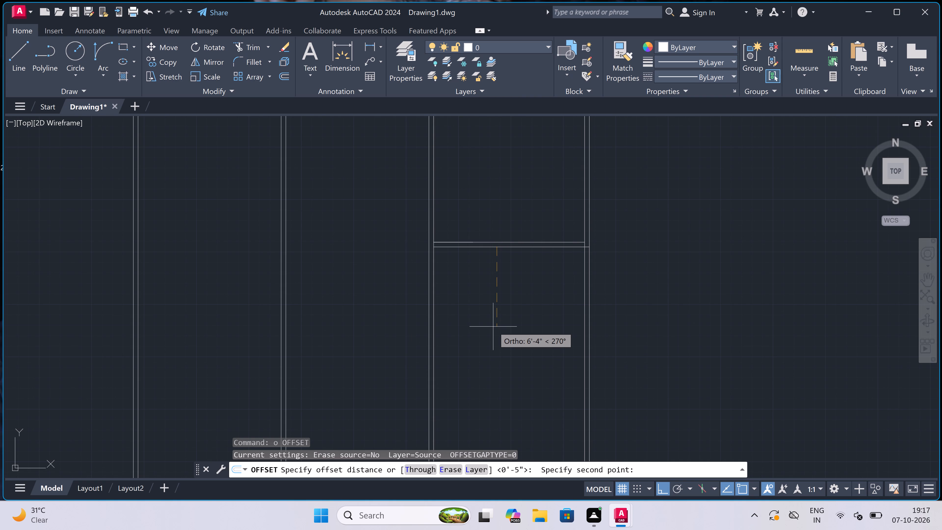
key(1)
key(4)
text('n)
key(BackSpace)
key(space)
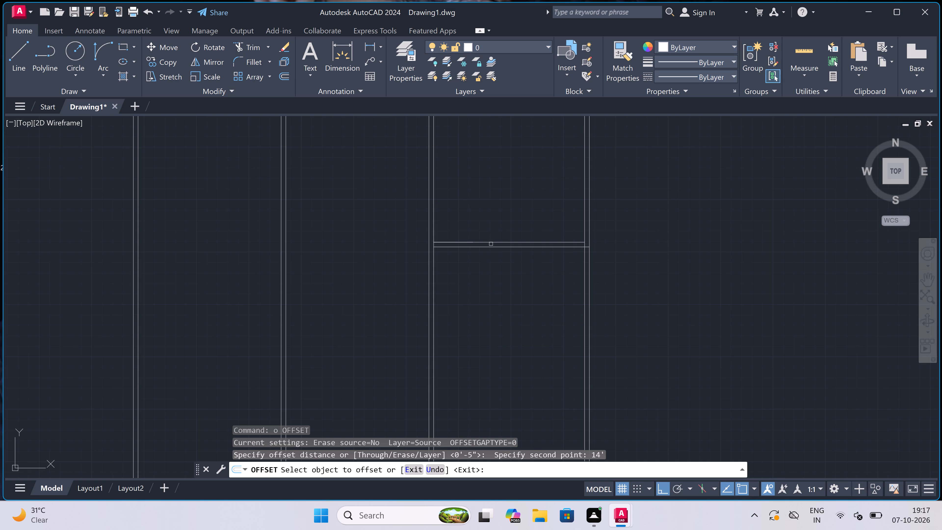
click(491, 247)
click(494, 289)
scroll(494, 289, down, 4)
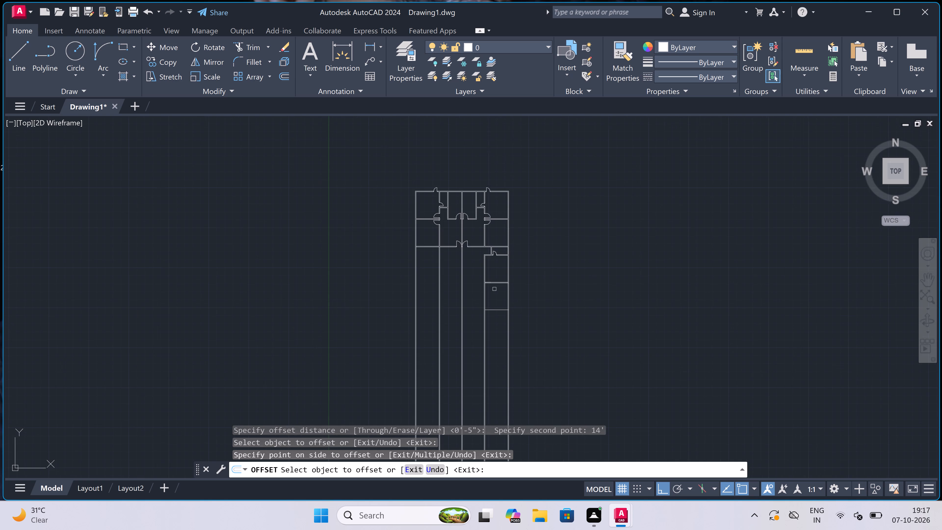
scroll(492, 305, up, 3)
scroll(491, 350, up, 2)
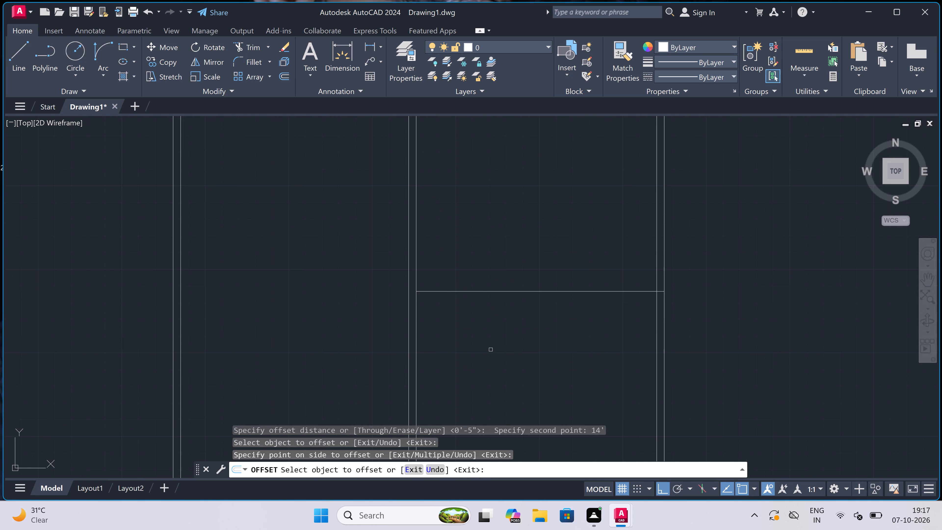
key(Escape)
Offset the new horizontal line 4.5" downward to form the second face of the bottom wall.
key(space)
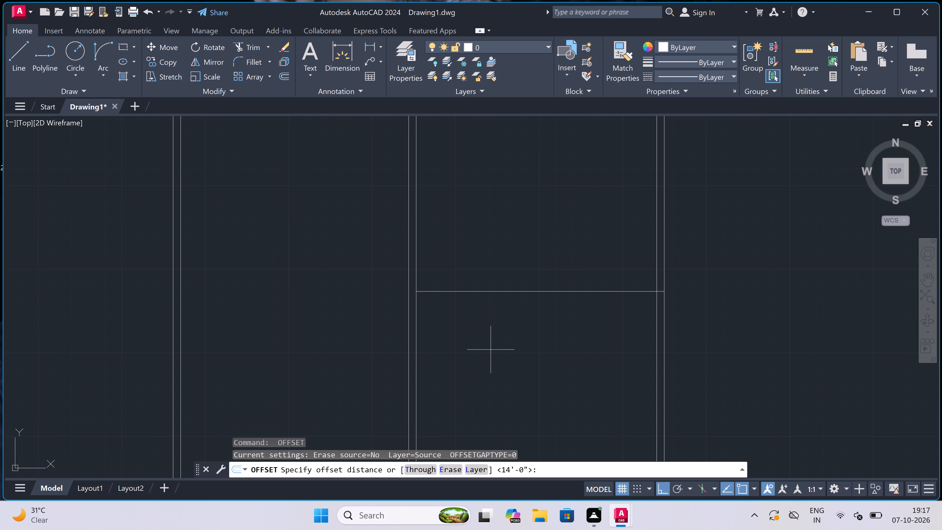
click(509, 294)
key(4)
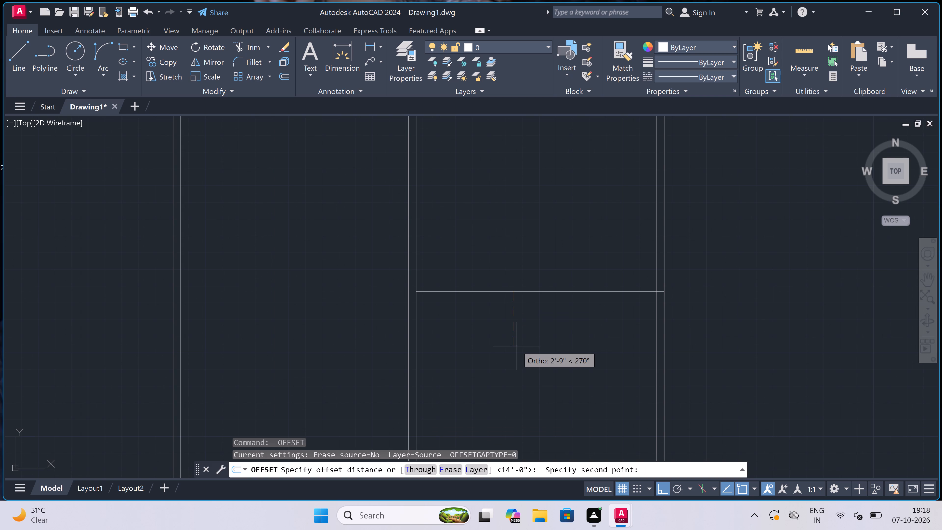
text(.5)
text(")
key(space)
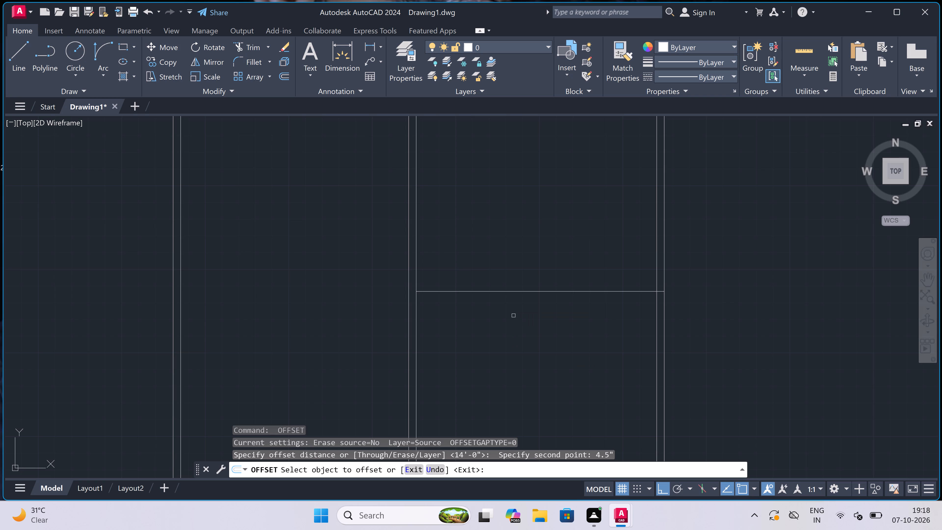
click(512, 292)
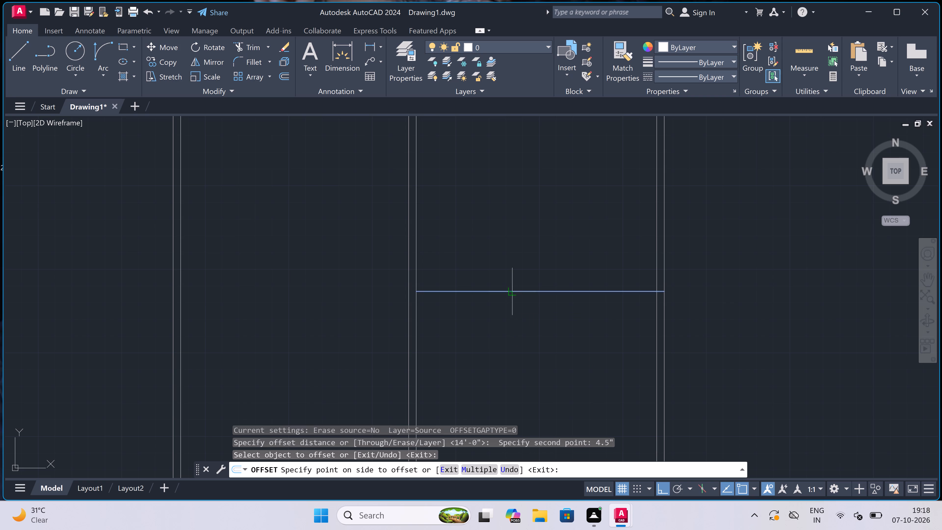
click(510, 327)
key(Escape)
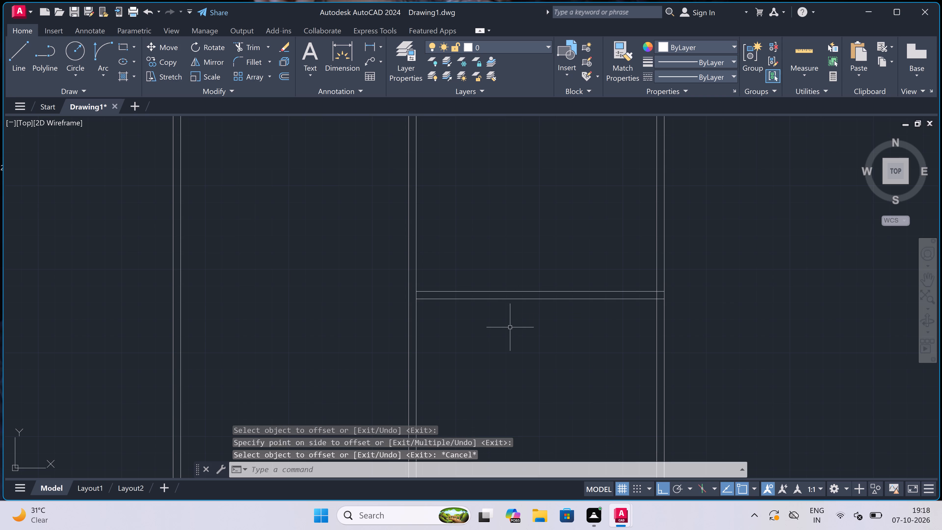
Extend both lines of the new bottom wall left across all the vertical walls to the left outer wall's outer line.
scroll(510, 327, down, 2)
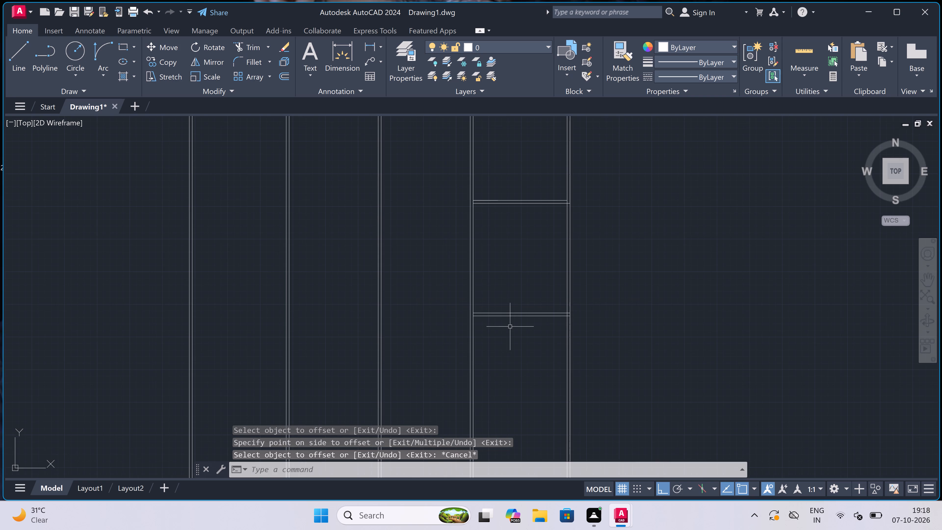
text(ex)
key(space)
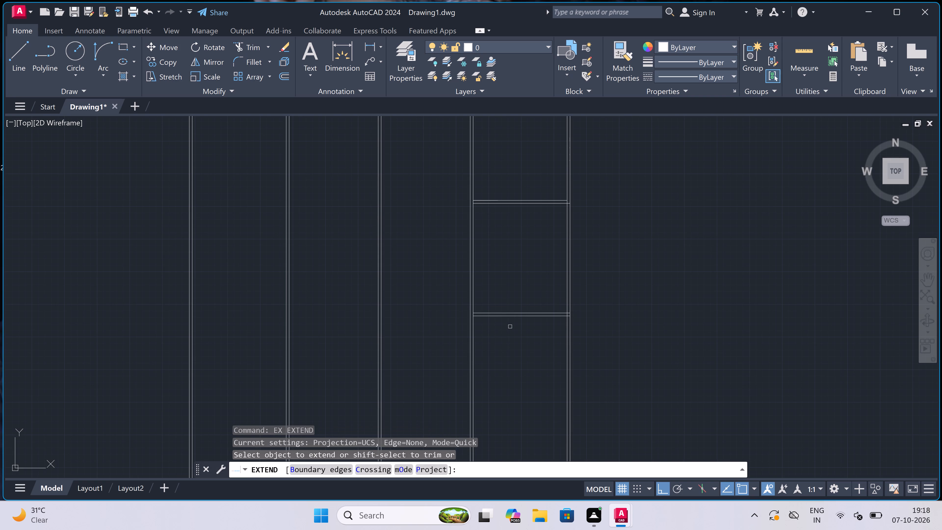
click(510, 327)
click(511, 306)
drag(511, 344, 507, 344)
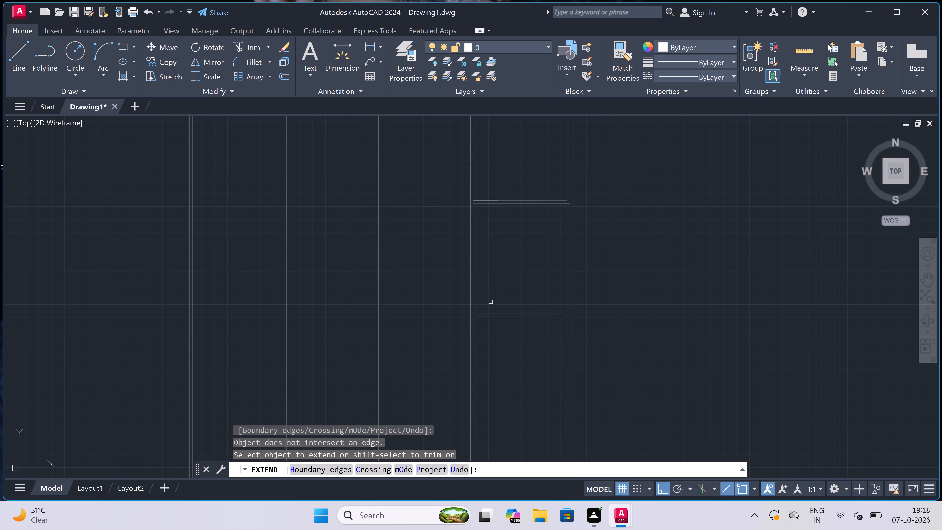
click(491, 301)
click(493, 370)
drag(421, 272, 419, 272)
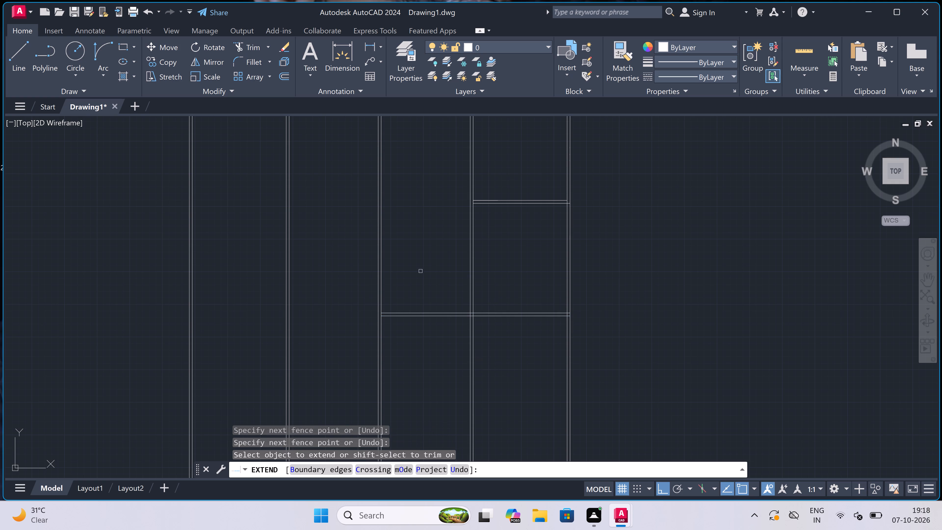
drag(419, 272, 417, 273)
click(393, 369)
drag(409, 256, 411, 250)
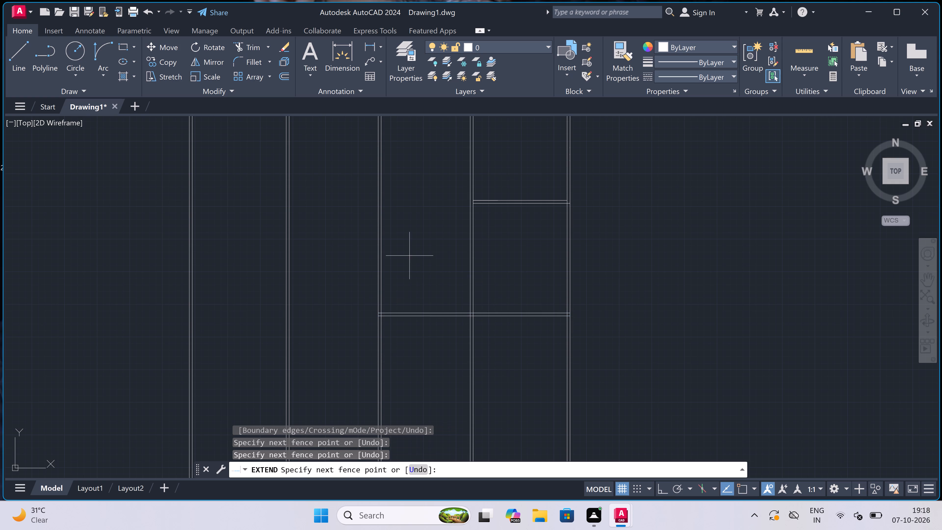
click(399, 341)
click(325, 278)
click(318, 336)
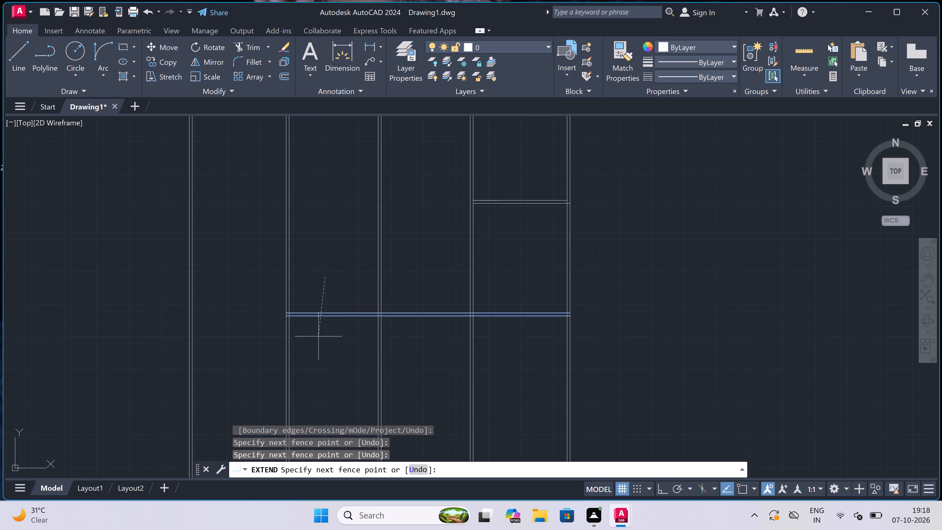
click(311, 279)
click(304, 354)
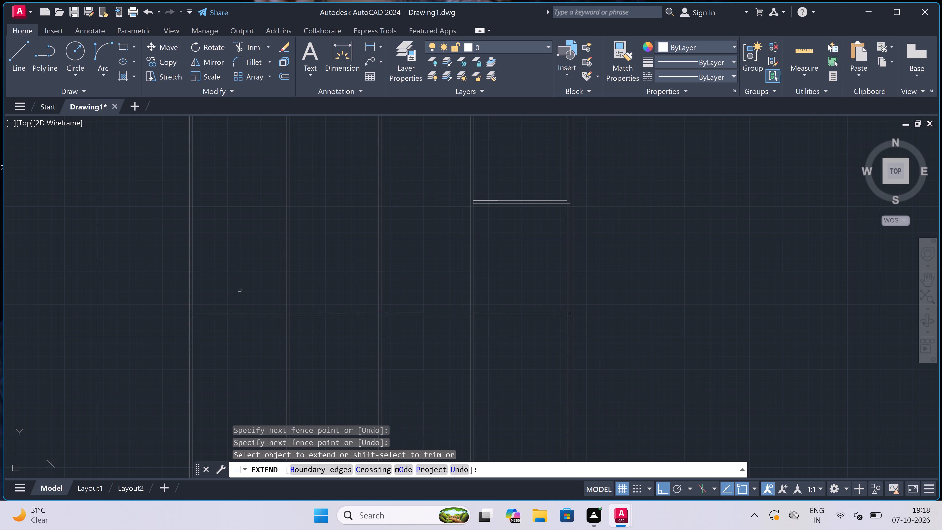
click(219, 287)
click(184, 370)
scroll(359, 320, down, 3)
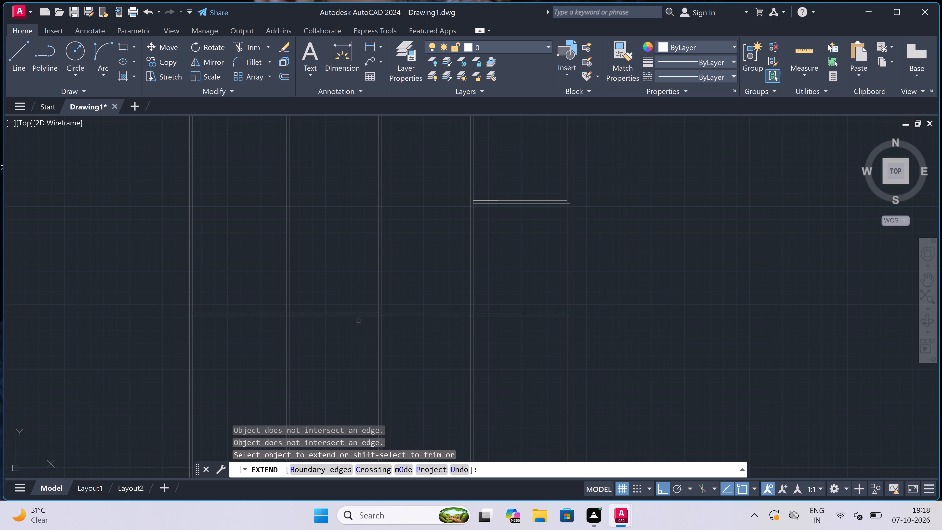
key(Escape)
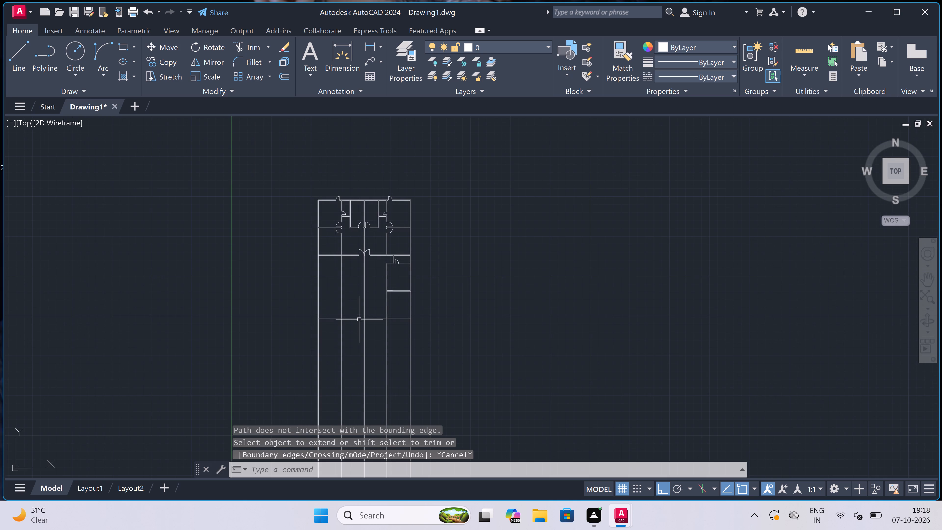
Trim off all the vertical wall lines that run below the new bottom wall.
text(tr)
key(space)
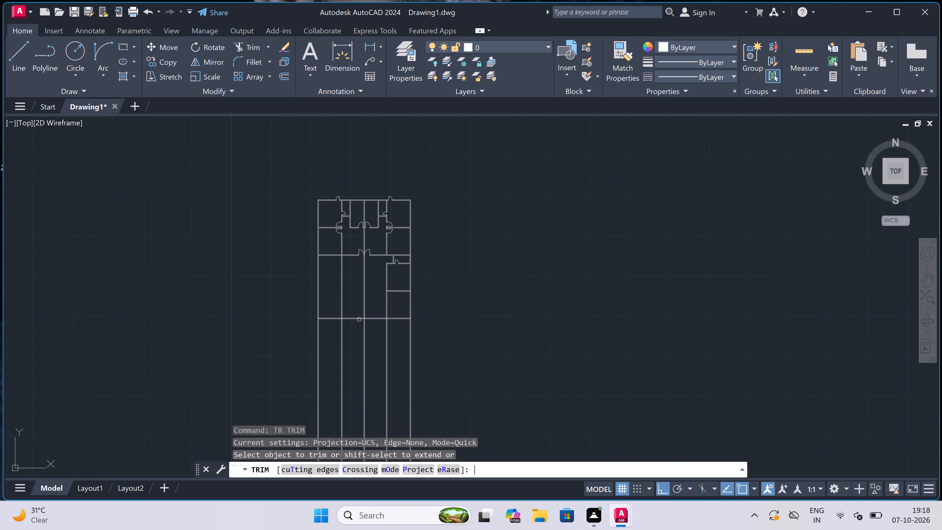
click(269, 328)
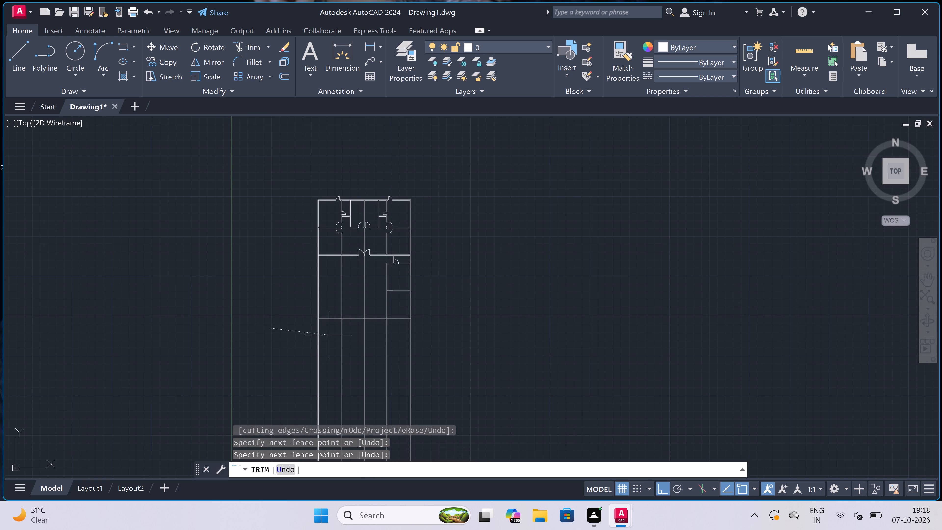
click(499, 342)
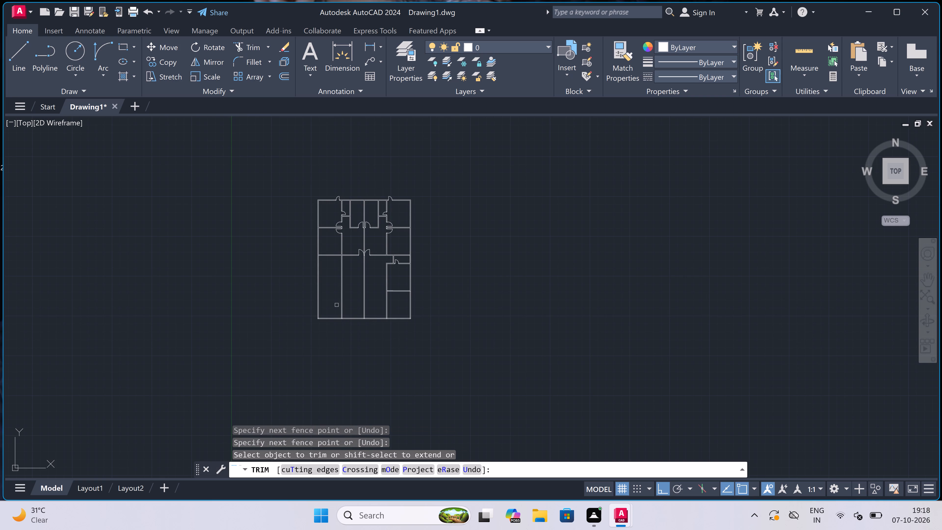
Trim the overlapping inner line ends at the plan's bottom-left wall corner.
scroll(309, 322, up, 3)
scroll(339, 308, up, 2)
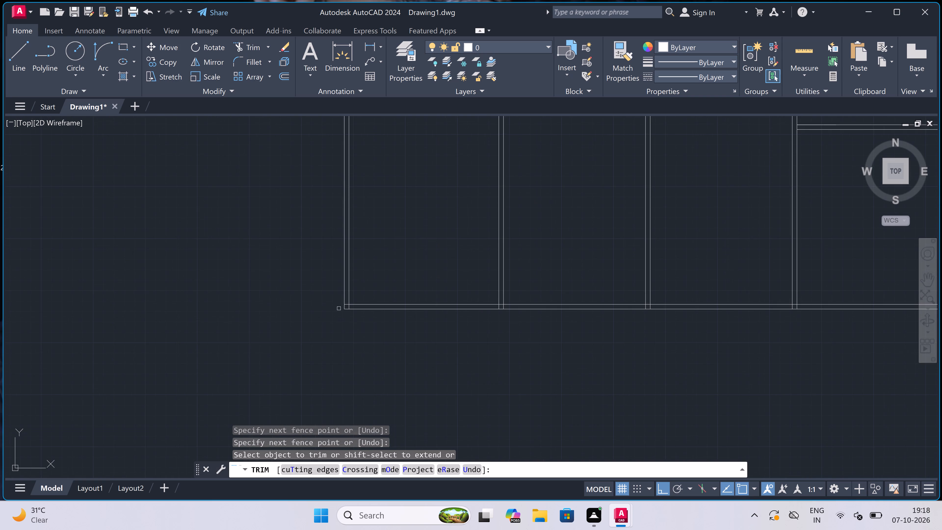
scroll(365, 299, up, 2)
scroll(333, 315, up, 2)
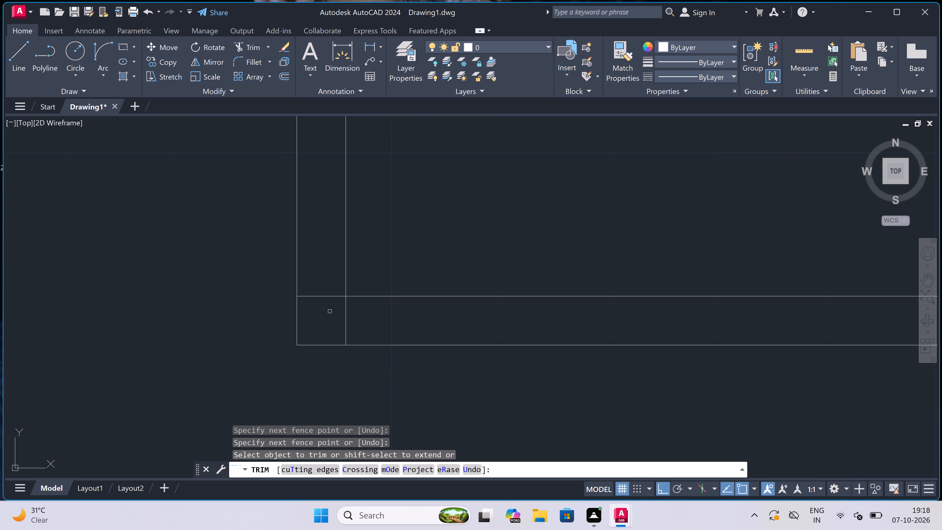
click(320, 294)
click(355, 328)
Trim the overlapping line ends where the second vertical wall from the left meets the bottom wall.
scroll(355, 329, down, 7)
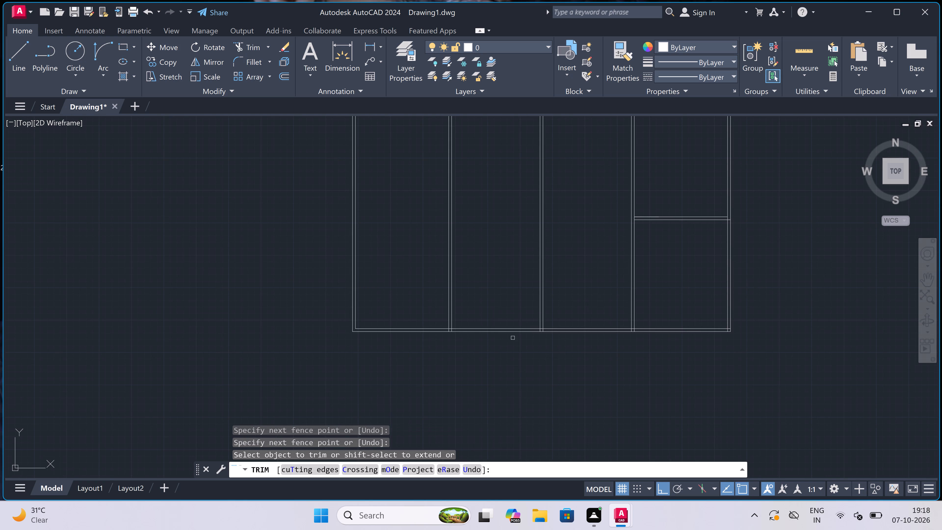
scroll(444, 326, up, 3)
scroll(465, 348, up, 2)
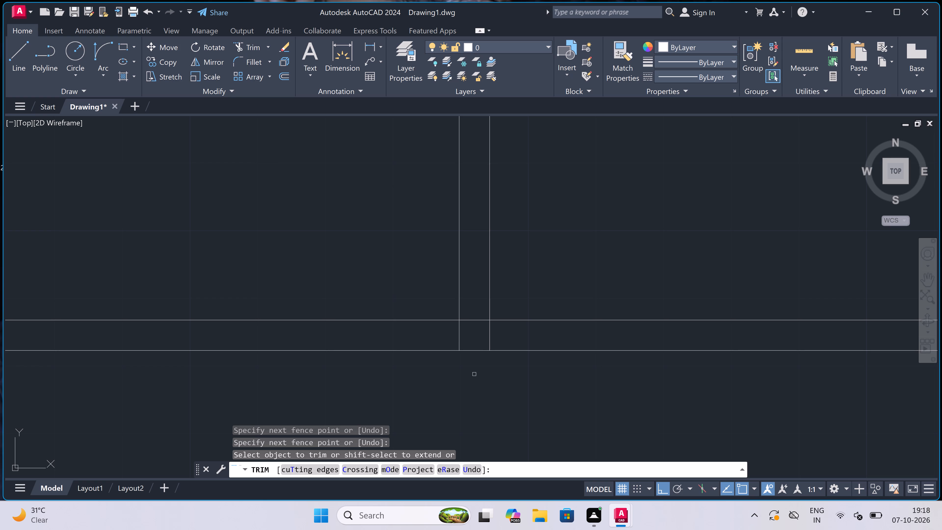
scroll(470, 334, up, 2)
drag(549, 334, 545, 334)
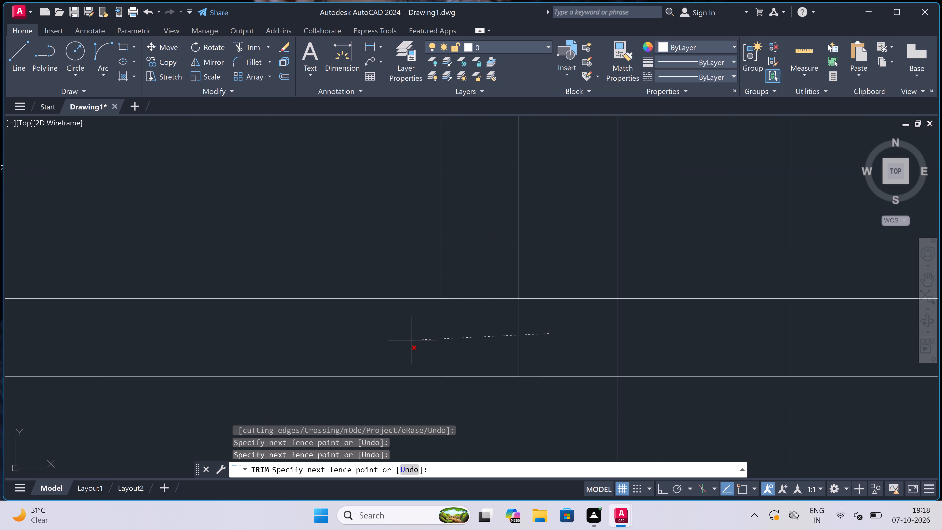
drag(408, 355, 406, 364)
click(447, 347)
drag(484, 267, 484, 265)
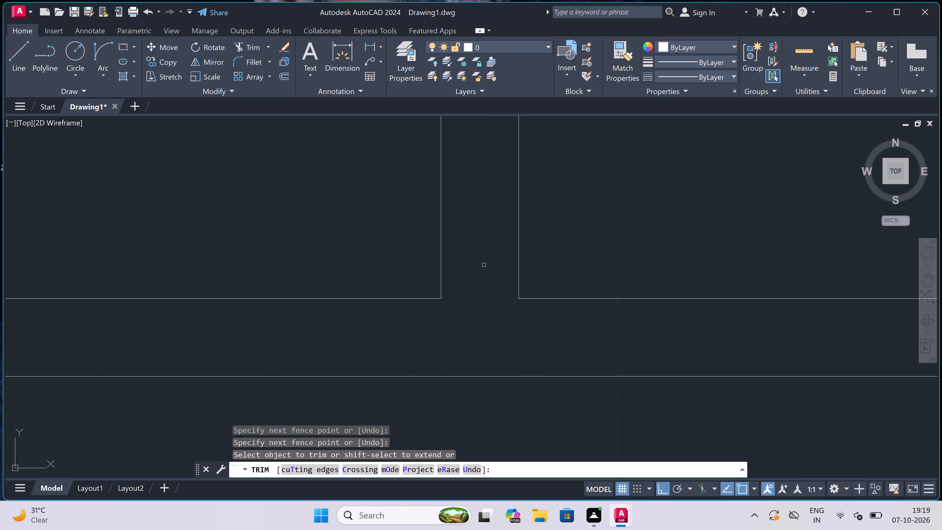
scroll(483, 265, down, 4)
scroll(417, 293, down, 7)
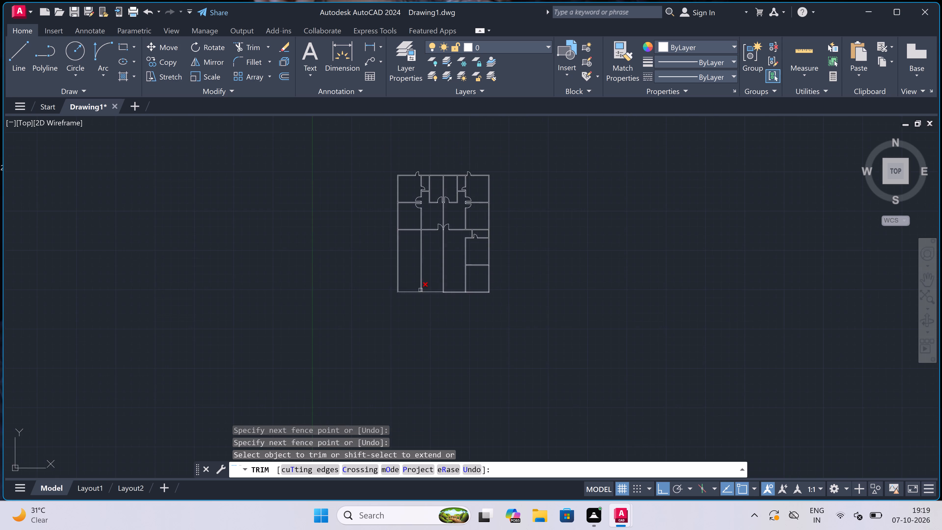
scroll(429, 290, up, 4)
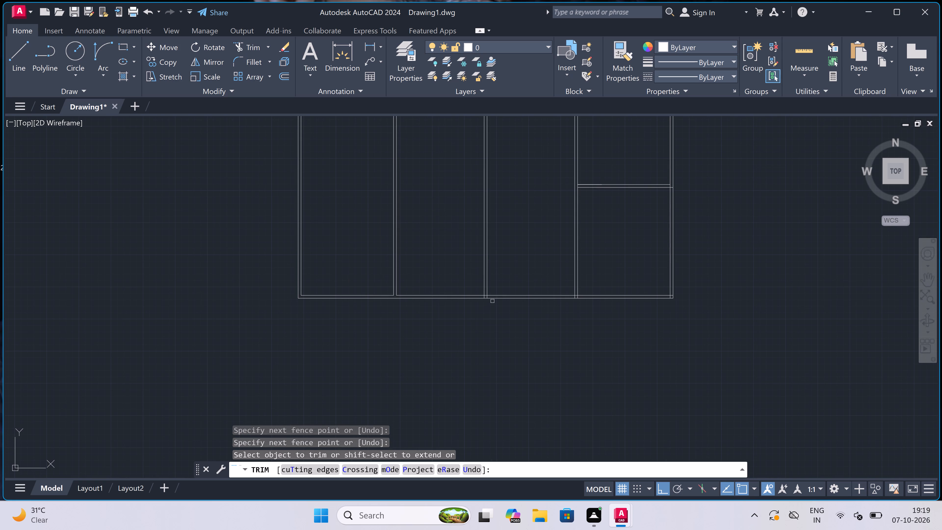
scroll(492, 301, up, 2)
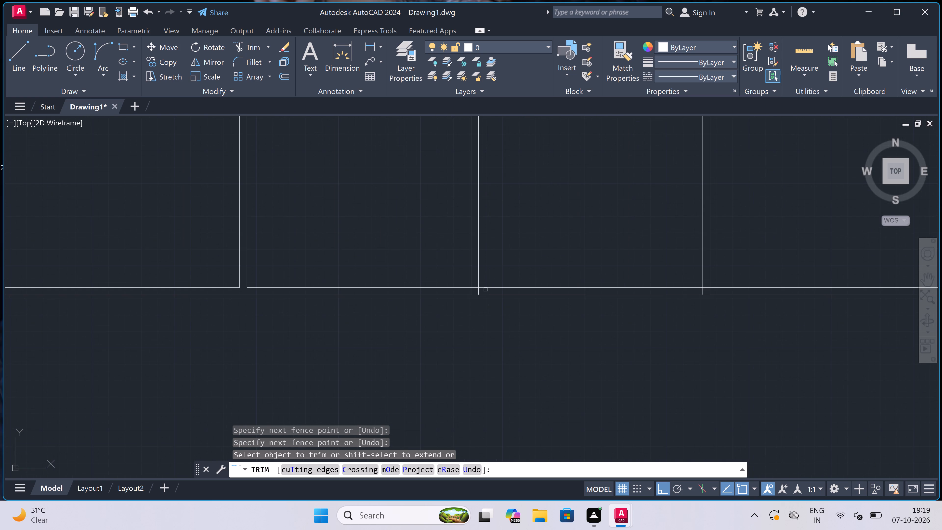
scroll(453, 316, down, 2)
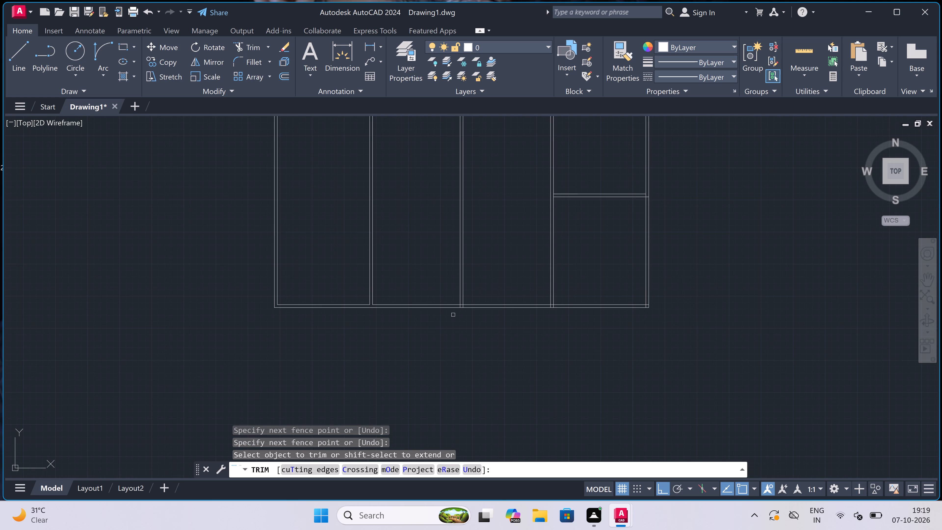
key(Escape)
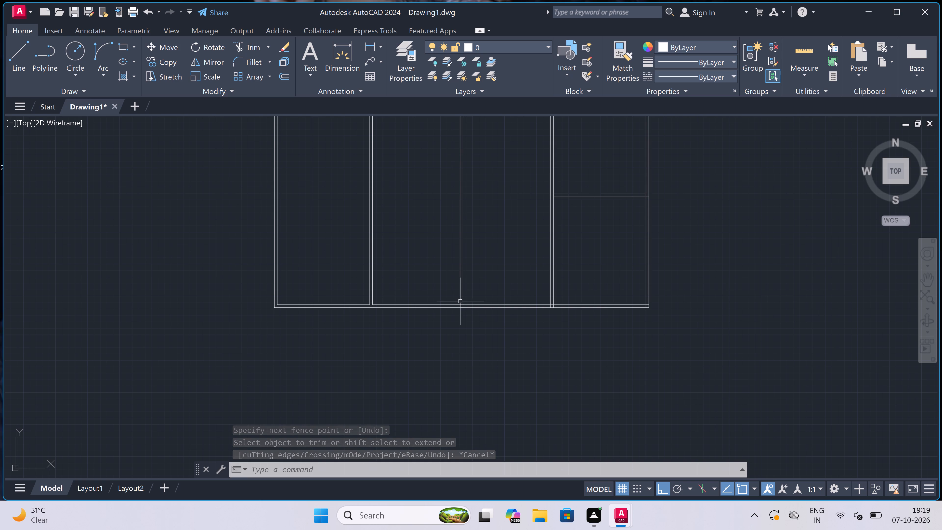
Draw the inner outline of a small room below the middle horizontal wall at the left outer wall, 4' deep and 8'6" wide.
scroll(465, 307, down, 3)
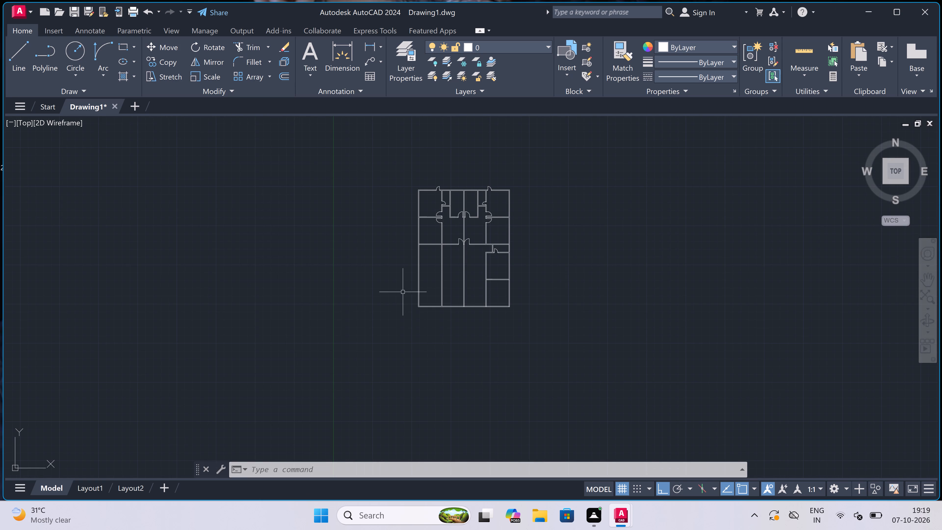
scroll(423, 244, up, 5)
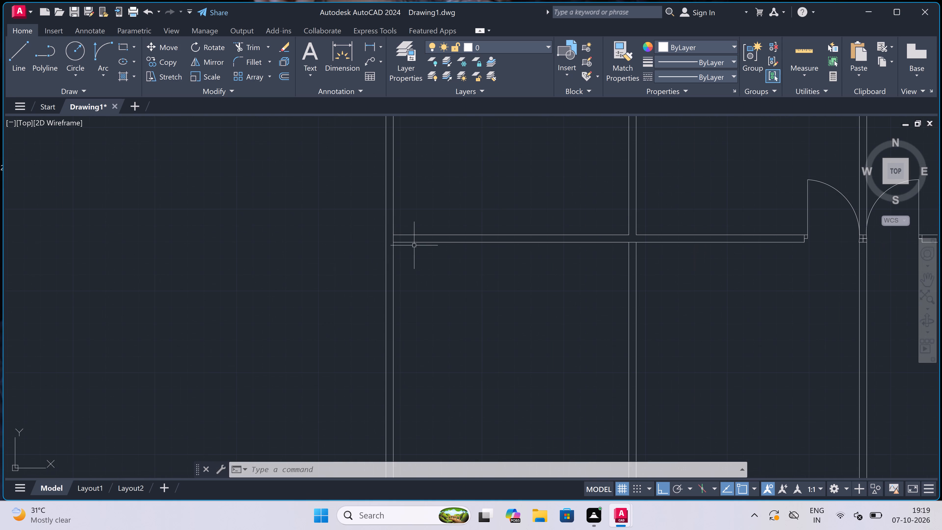
text(l)
key(space)
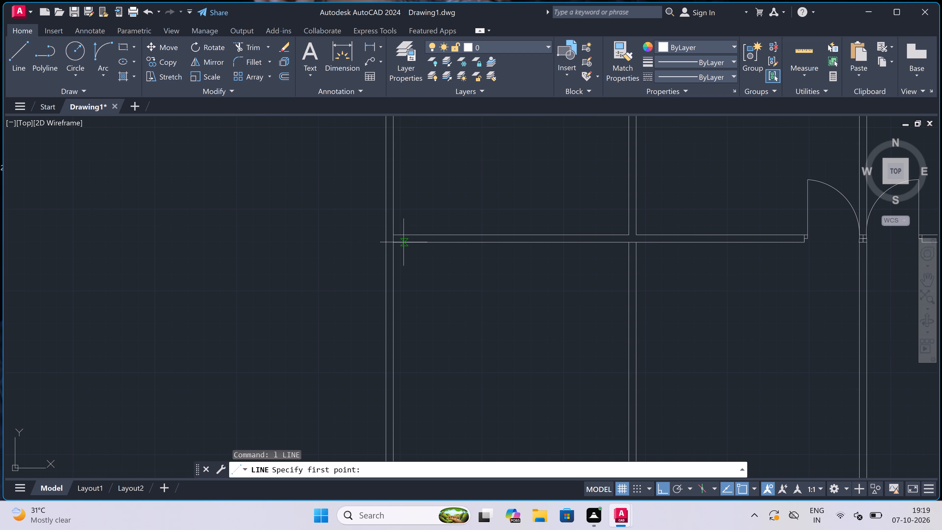
click(391, 243)
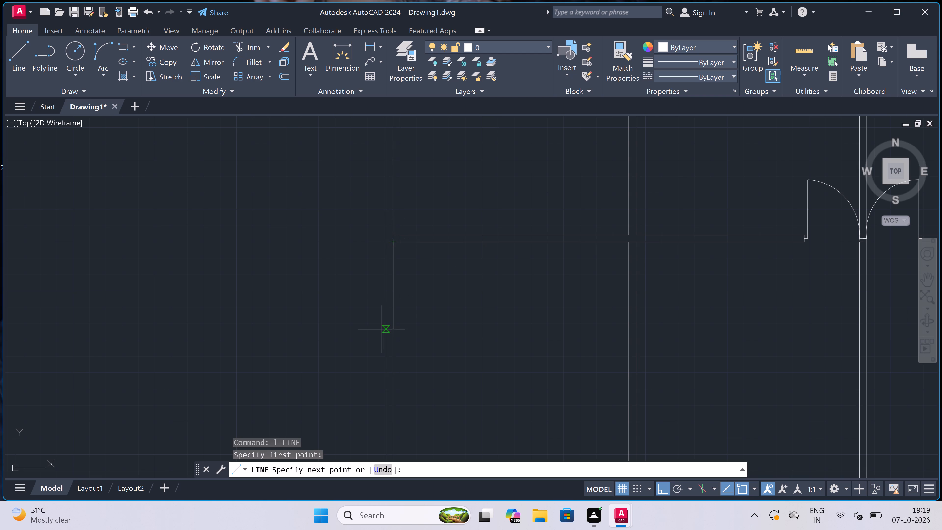
text(4')
key(space)
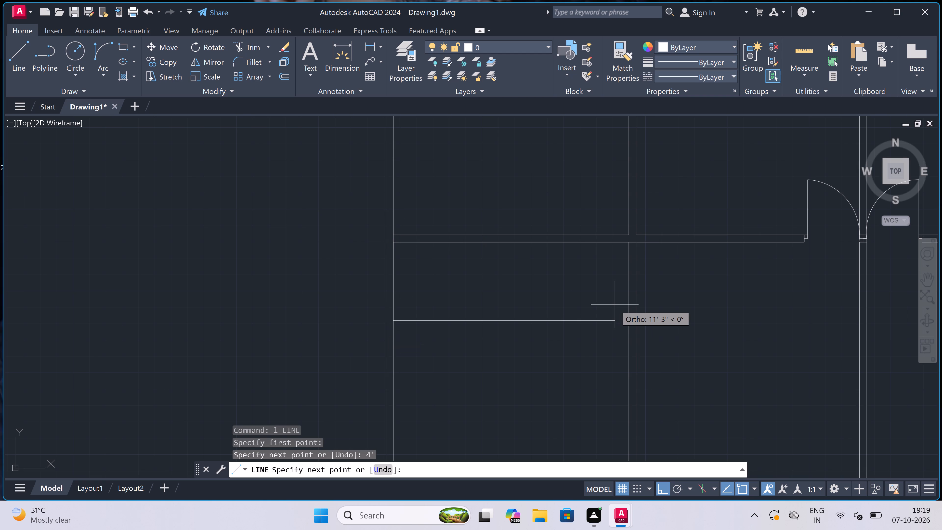
key(8)
text('6)
text(")
key(space)
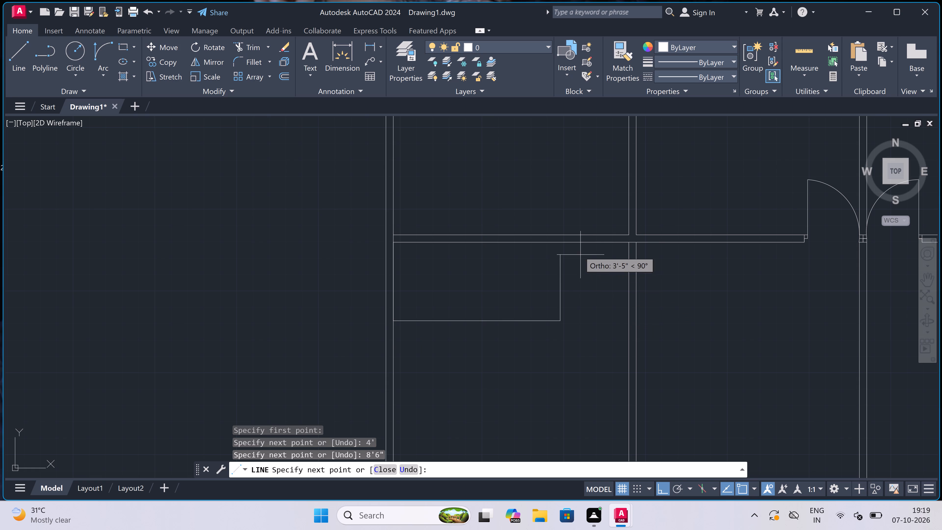
scroll(561, 236, up, 1)
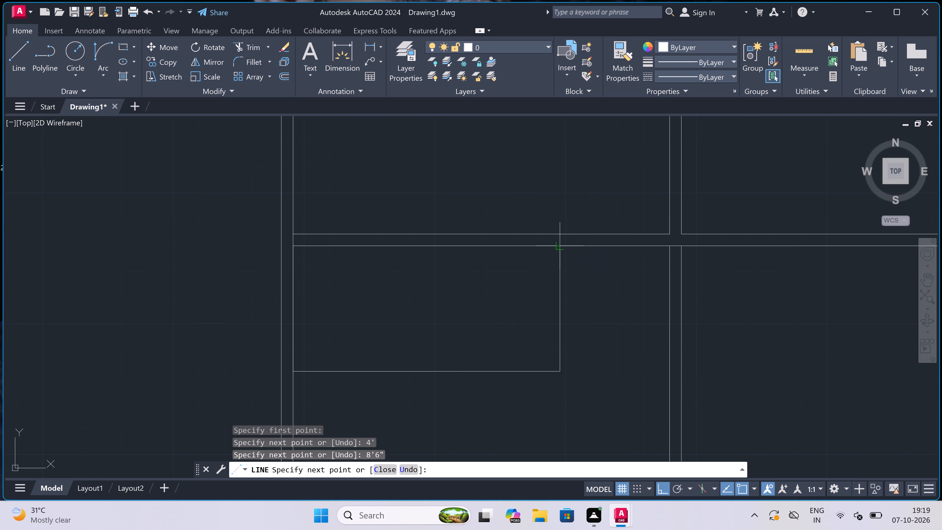
click(561, 249)
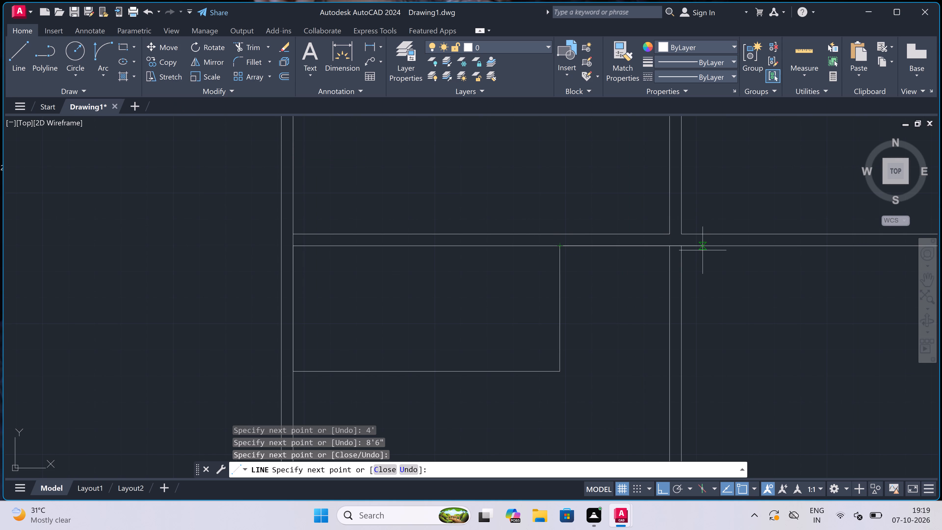
Draw the small room's outer wall lines 4.5" outside its right and bottom inner lines, ending at the left outer wall's inner face.
text(4.5)
text(")
key(space)
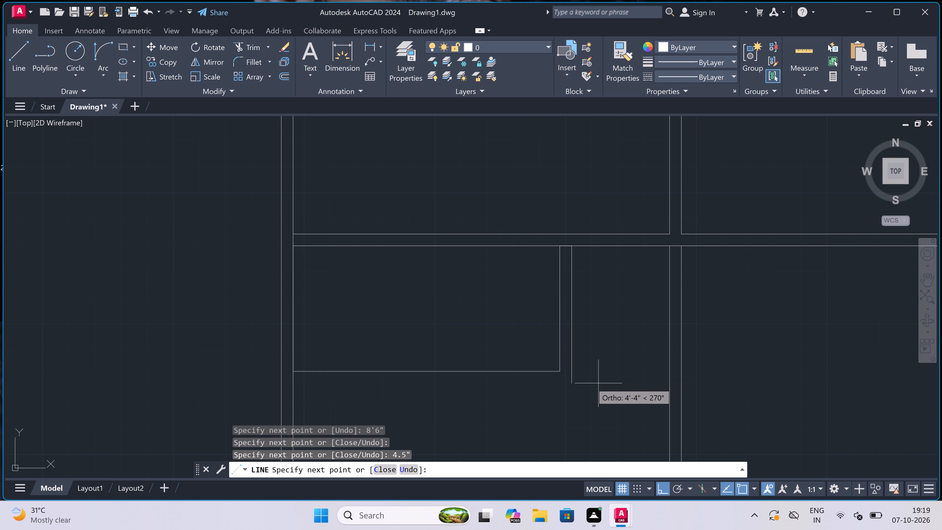
scroll(565, 383, up, 3)
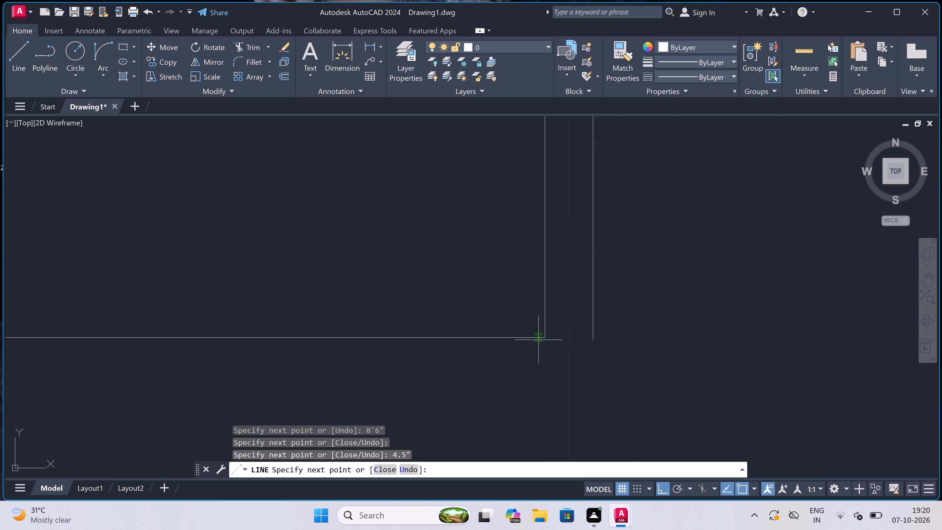
click(594, 338)
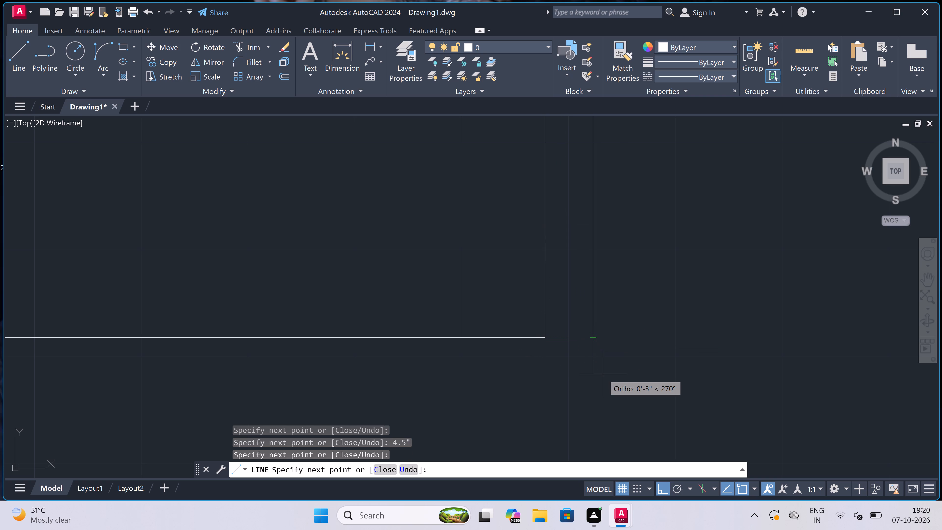
key(4)
text(.5)
text(")
key(space)
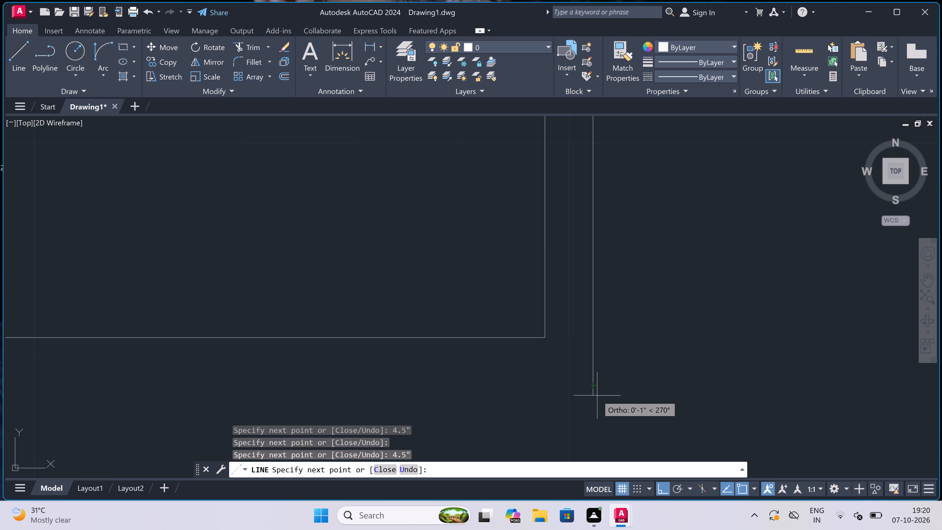
scroll(594, 396, down, 2)
scroll(325, 386, down, 2)
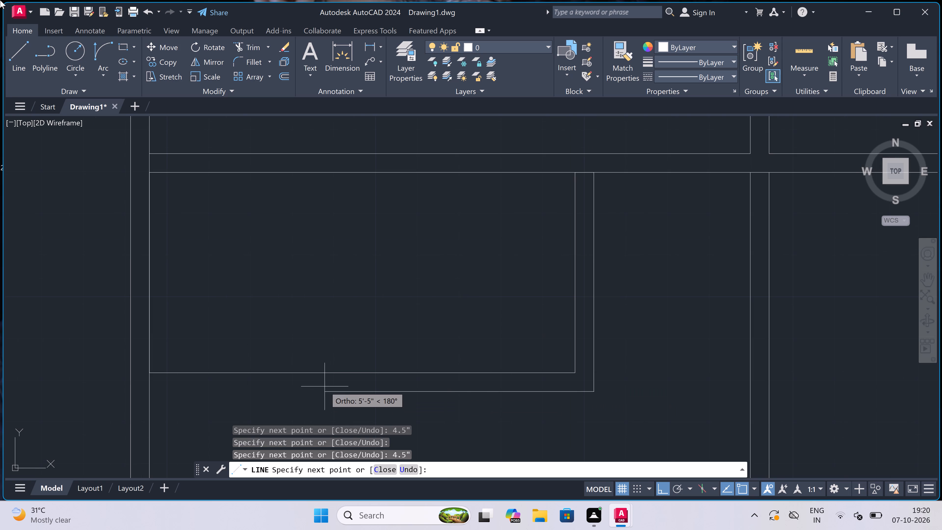
scroll(0, 0, up, 1)
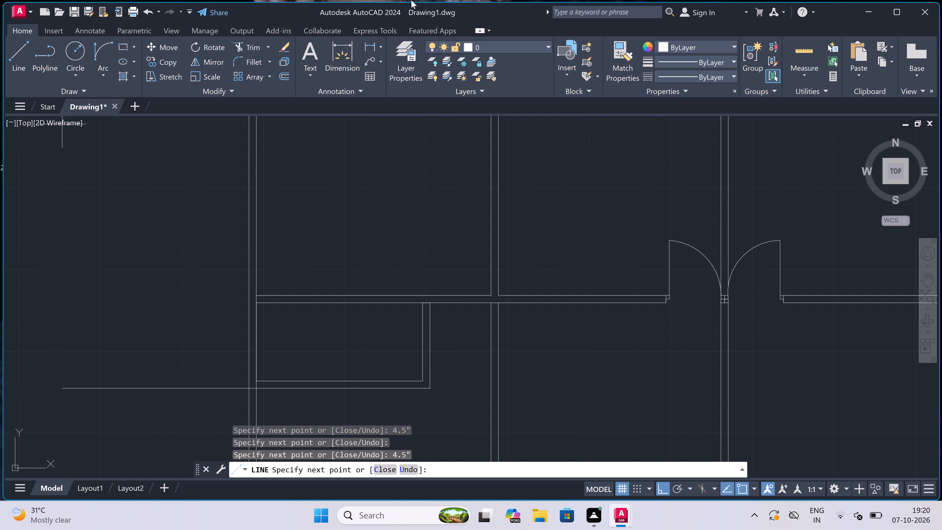
scroll(411, 0, down, 2)
scroll(343, 285, down, 2)
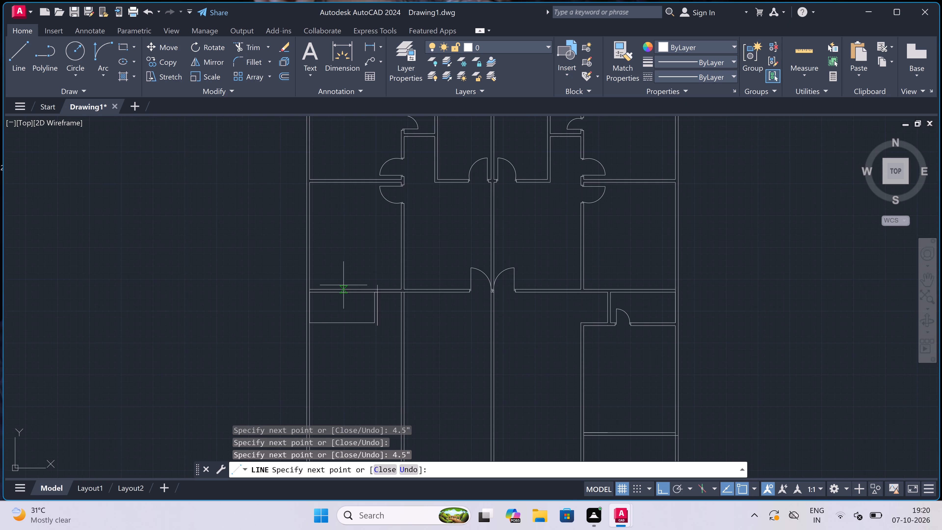
scroll(309, 331, up, 2)
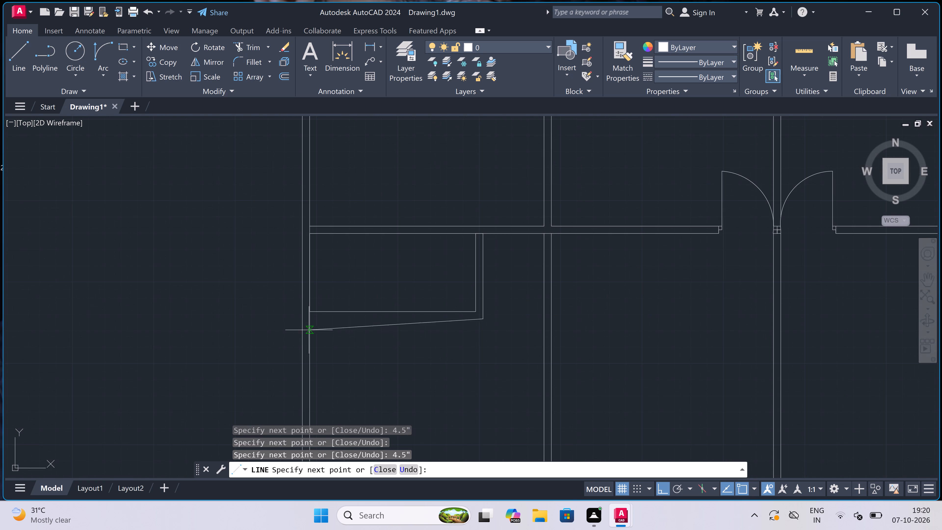
scroll(305, 318, up, 2)
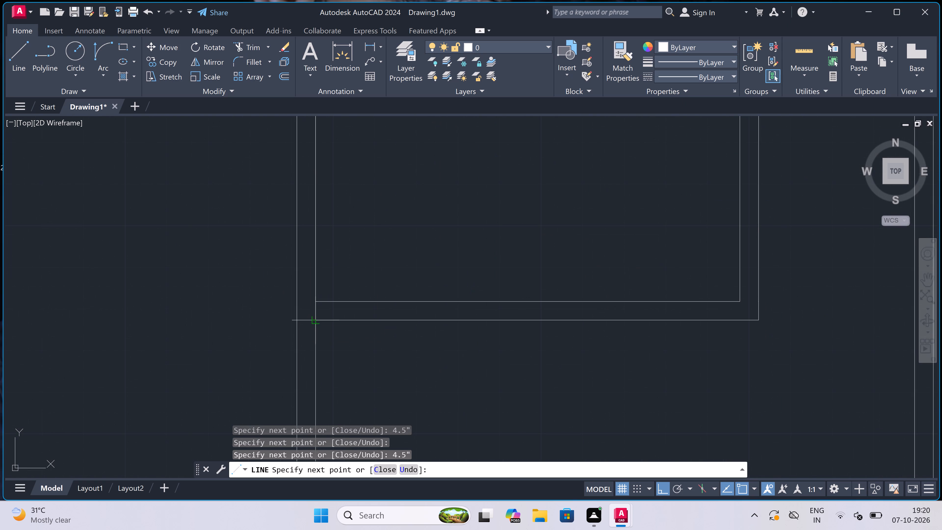
click(314, 318)
key(Escape)
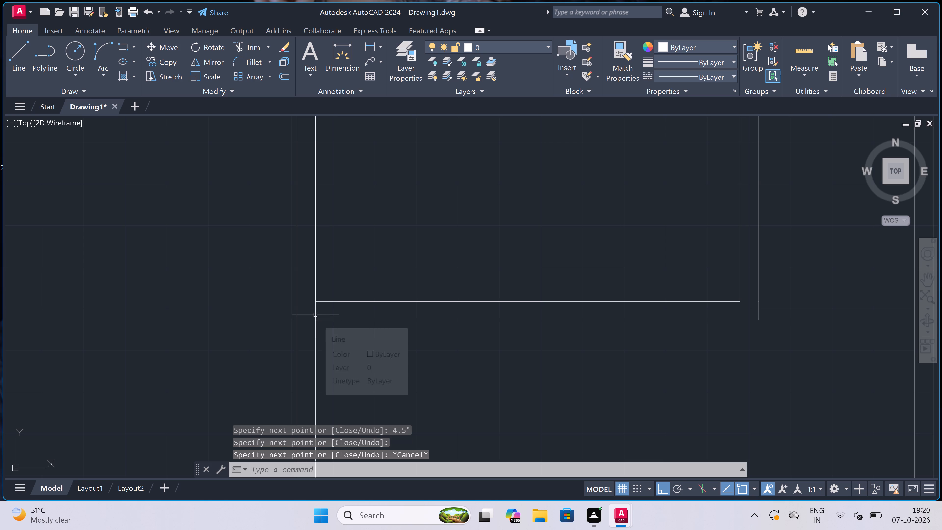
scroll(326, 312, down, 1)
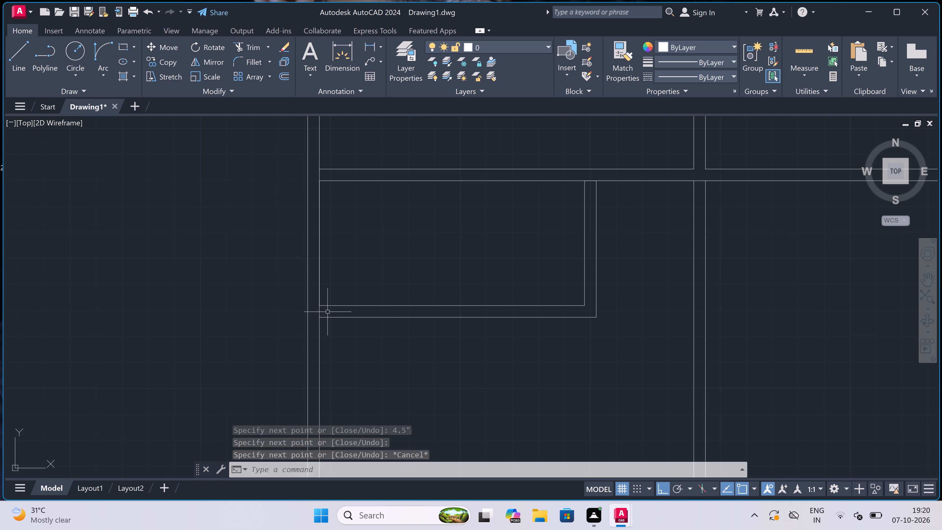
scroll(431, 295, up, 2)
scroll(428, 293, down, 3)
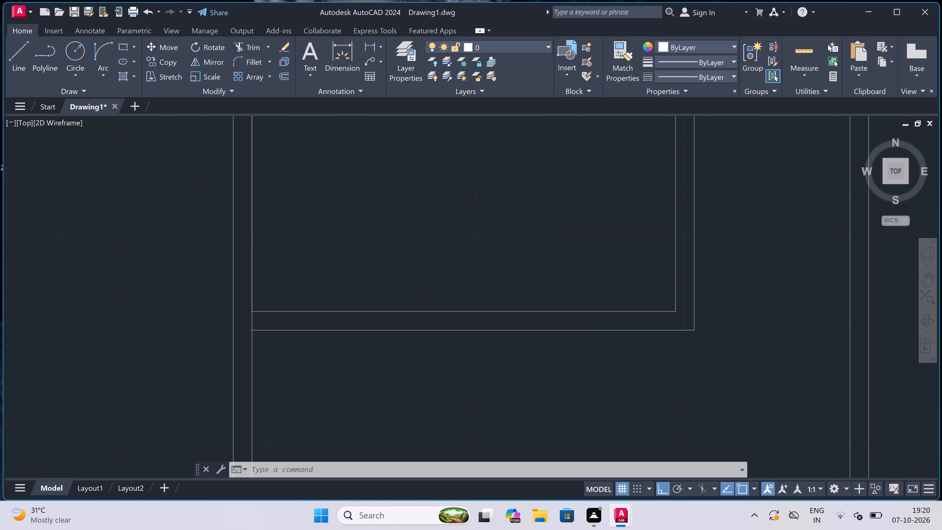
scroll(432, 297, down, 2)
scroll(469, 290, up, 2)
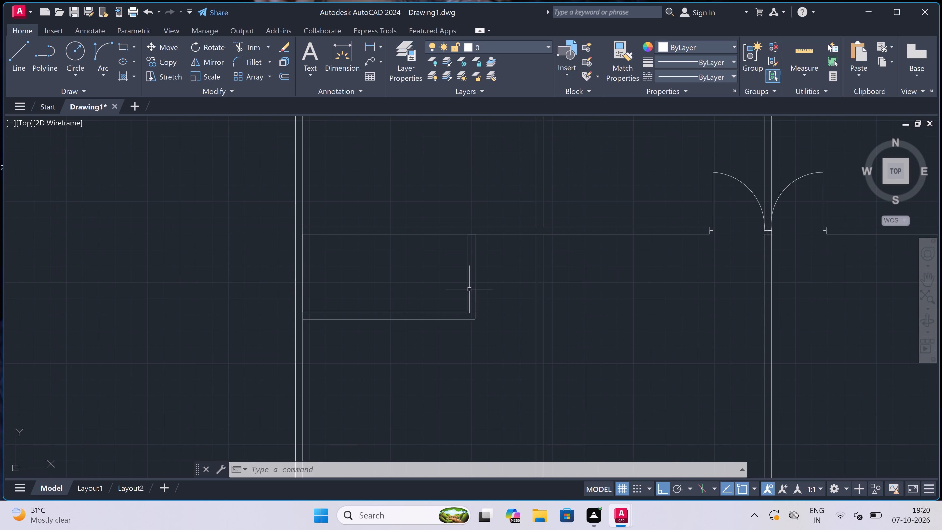
Extend both lines of the small room's bottom wall with new lines to the second vertical wall from the left.
key(space)
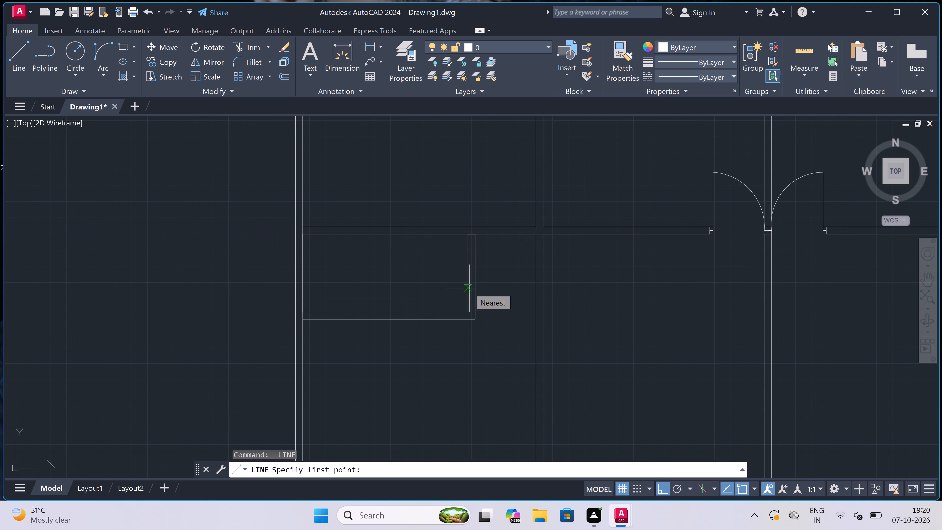
scroll(469, 288, up, 1)
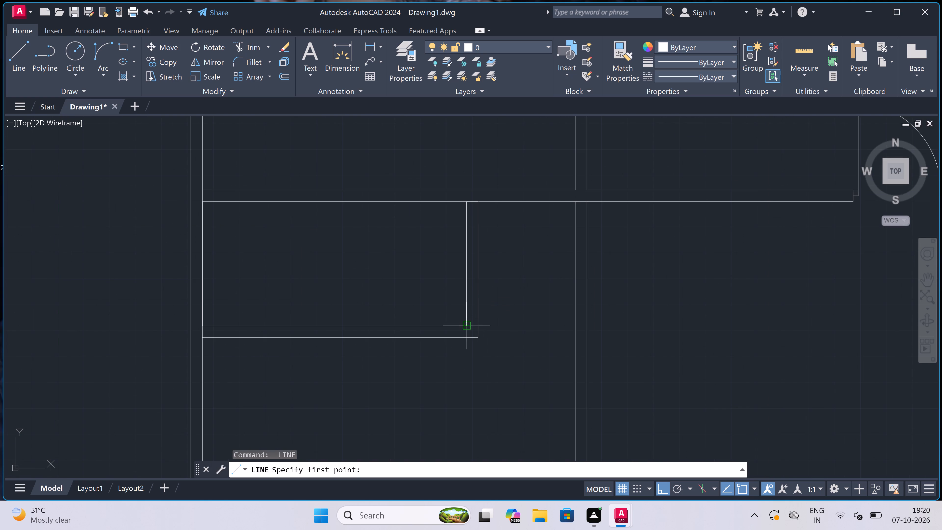
click(469, 327)
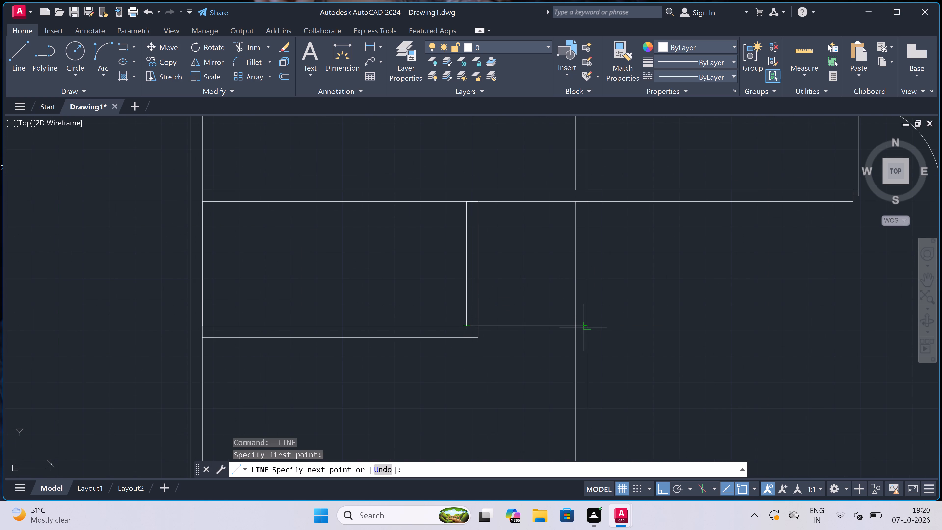
click(585, 327)
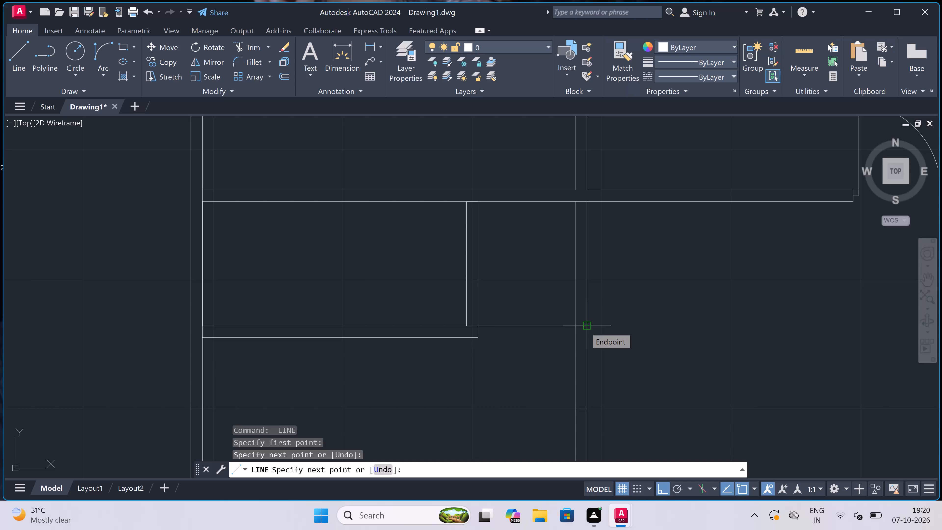
key(Escape)
key(space)
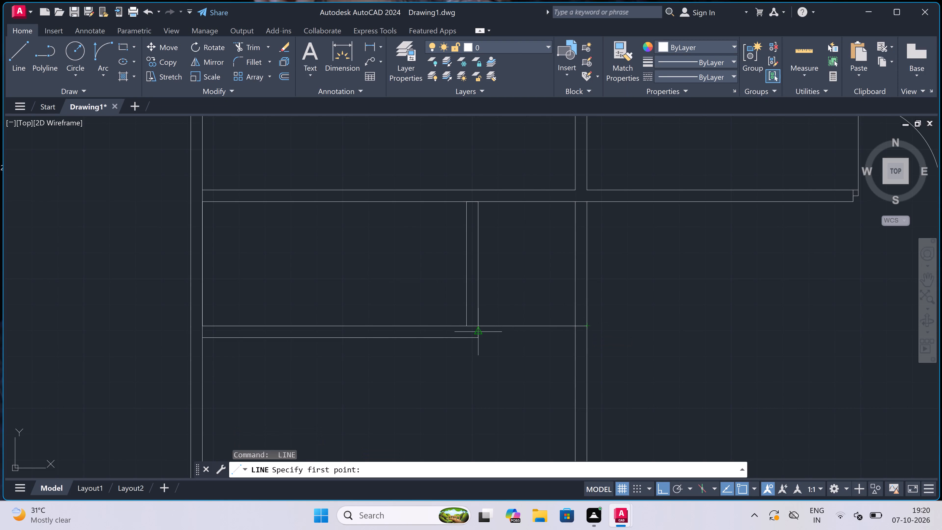
click(478, 341)
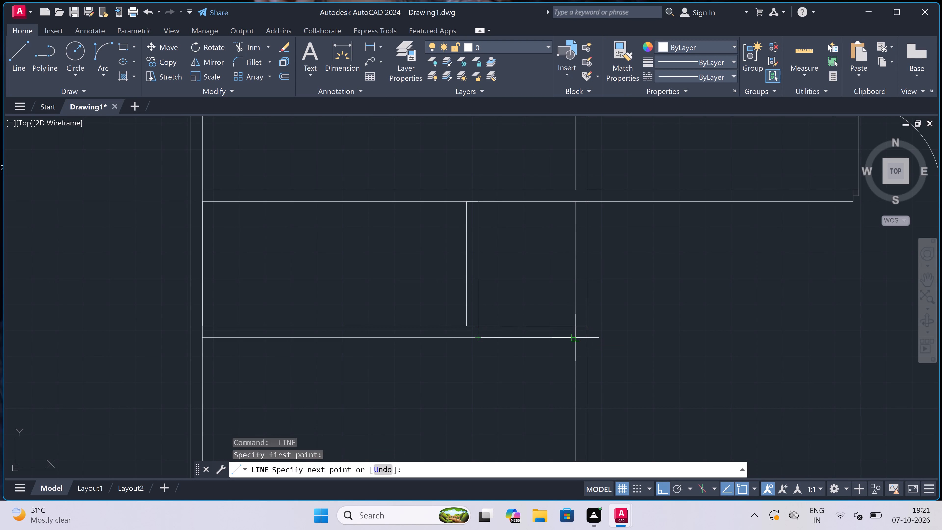
drag(575, 339, 577, 342)
key(Escape)
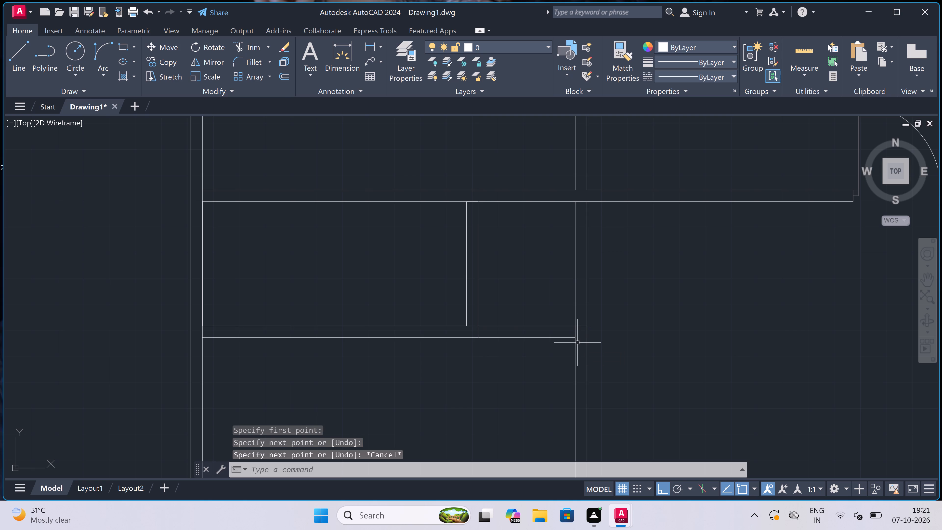
Trim away the second vertical wall's two lines between the middle horizontal wall and the extended bottom wall.
text(tr)
key(space)
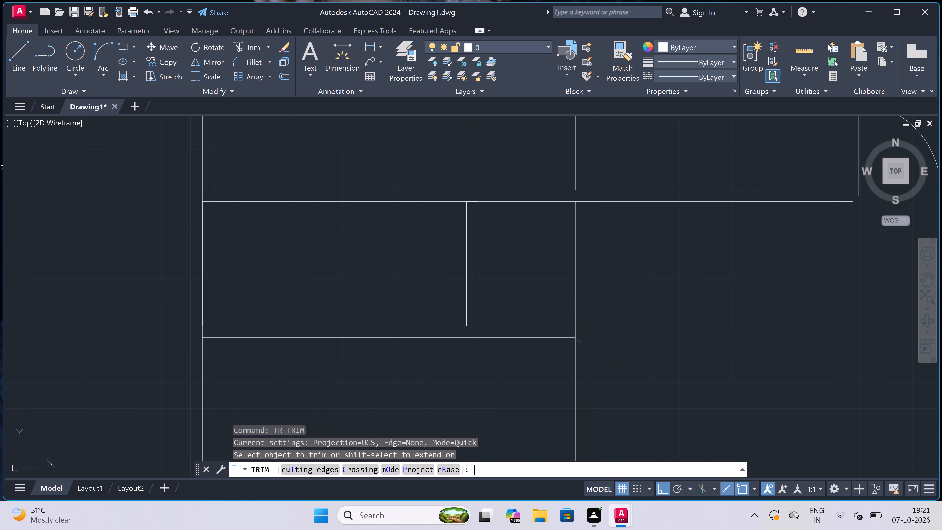
click(540, 302)
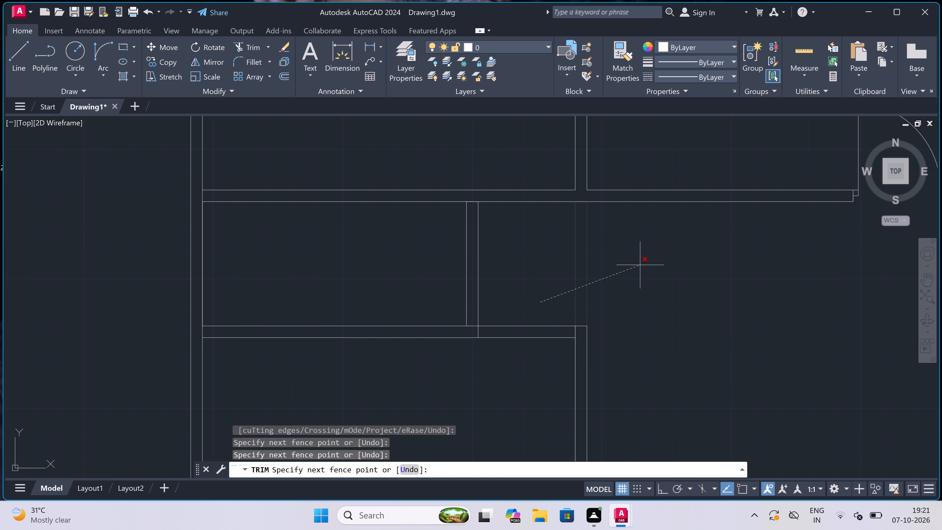
click(654, 262)
Trim the leftover line pieces inside the extended wall at its outer corner and at its junction with the small room's right wall.
scroll(574, 342, up, 4)
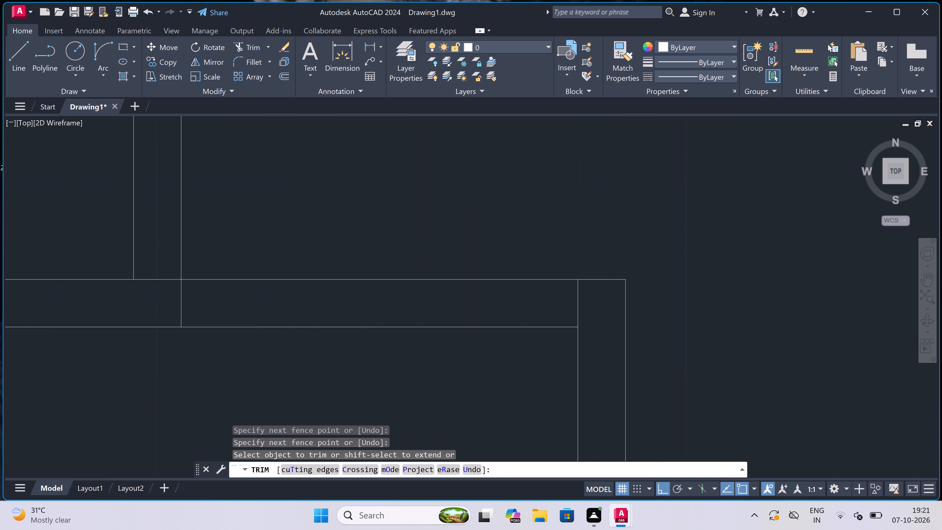
scroll(591, 290, down, 1)
click(591, 288)
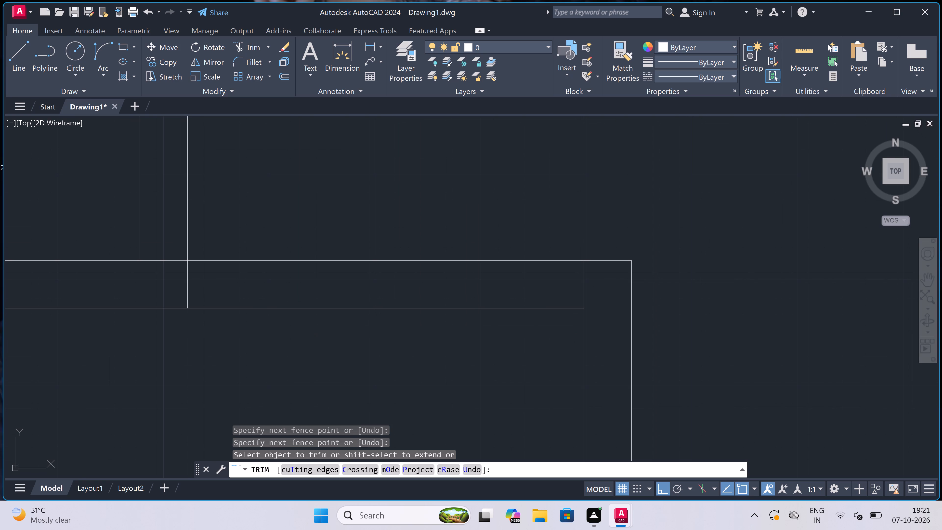
scroll(400, 314, down, 3)
scroll(360, 303, up, 4)
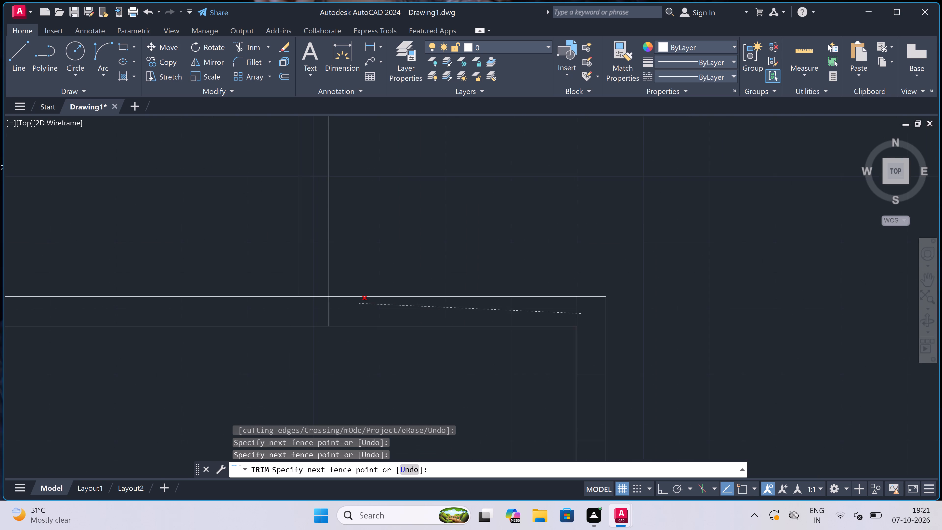
click(226, 320)
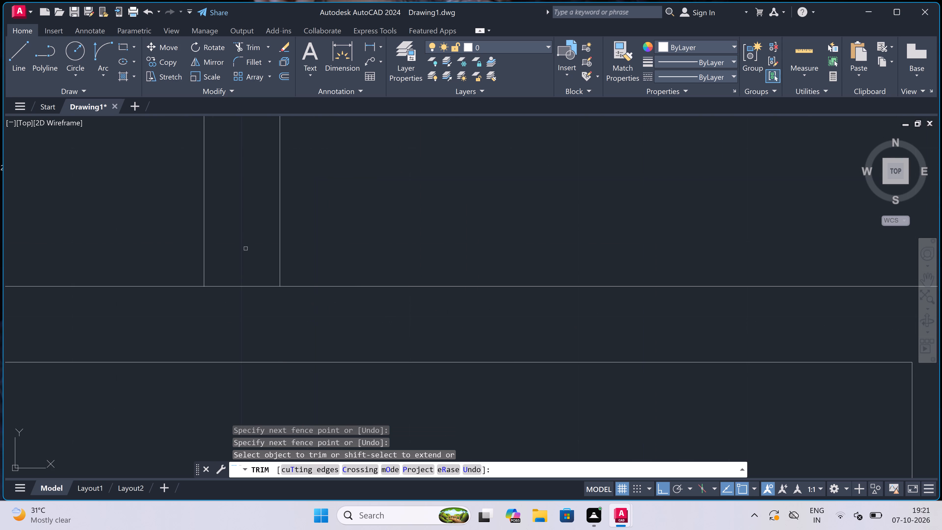
click(248, 249)
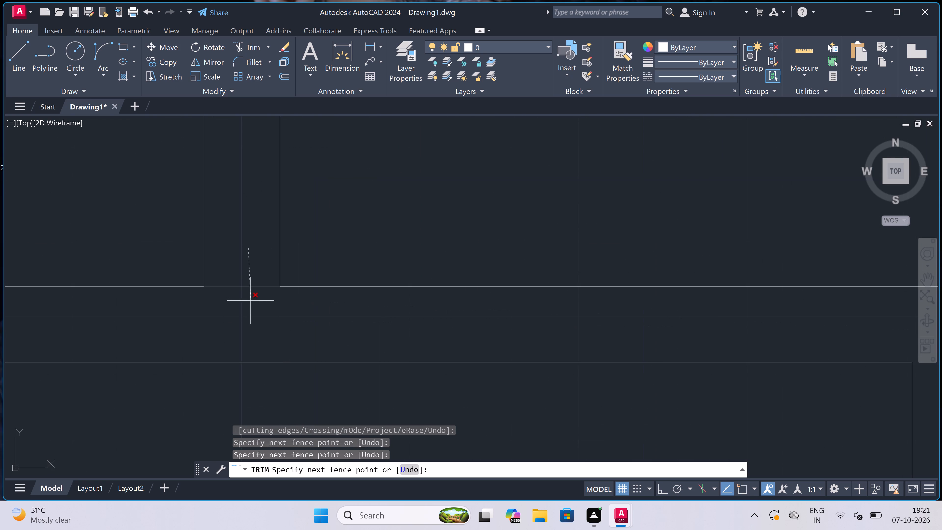
click(251, 304)
scroll(416, 277, down, 5)
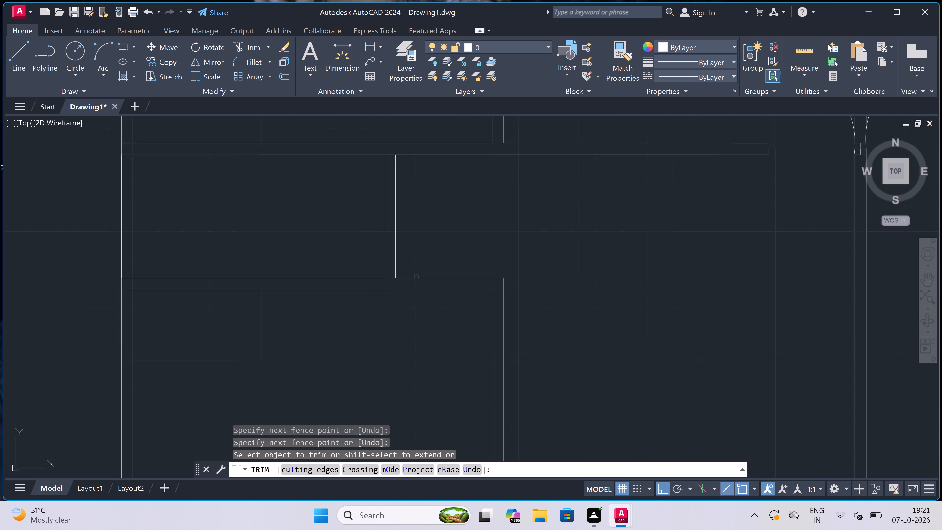
scroll(416, 277, down, 2)
scroll(392, 280, up, 2)
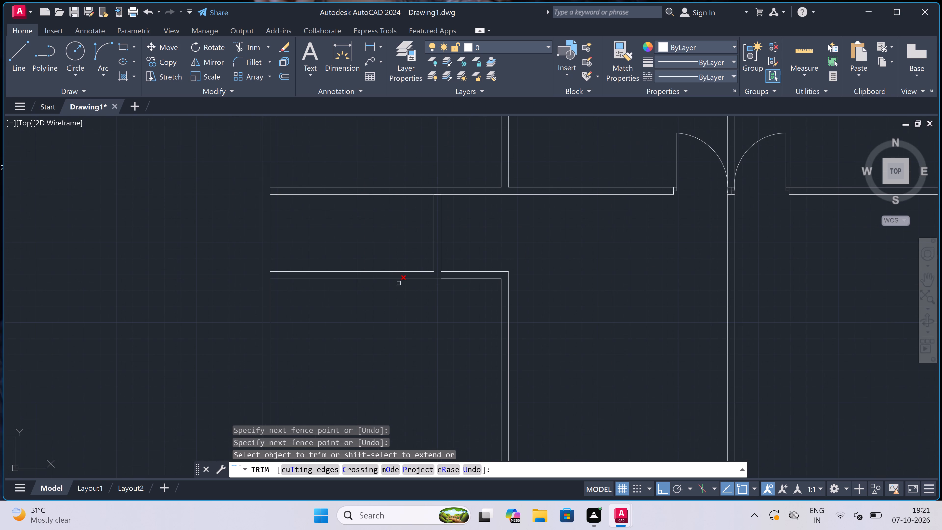
key(Escape)
Draw the right door jamb across the small room's bottom wall near its right end, with a 2" stop and a 2' door leaf line going up.
text(l)
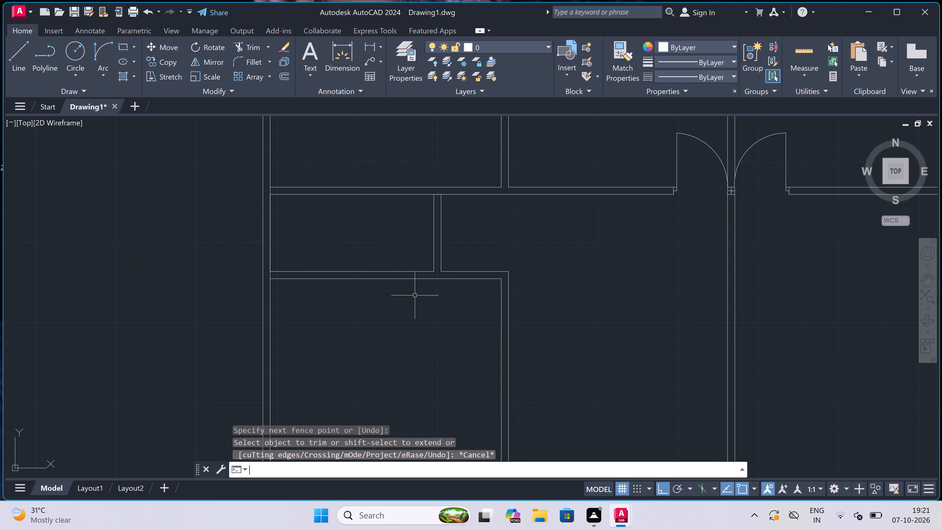
key(space)
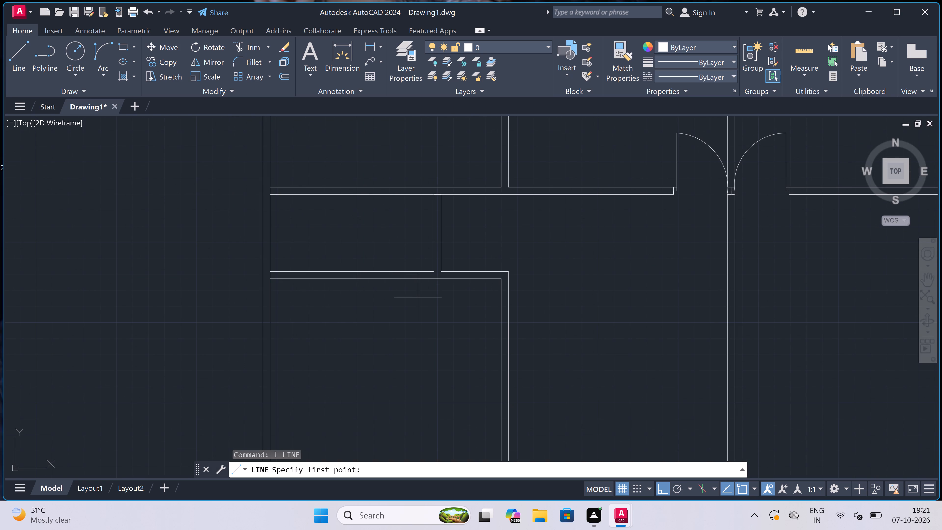
scroll(418, 297, down, 1)
scroll(407, 249, up, 2)
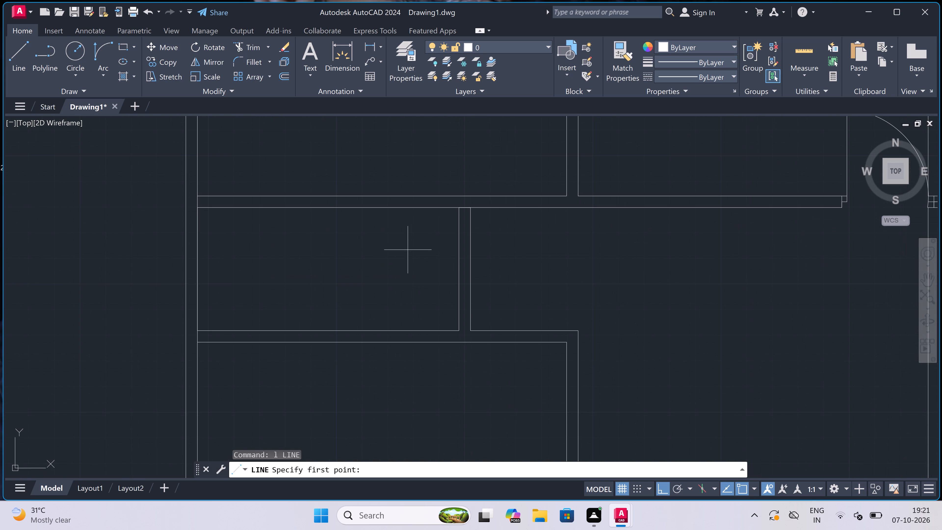
scroll(439, 351, up, 2)
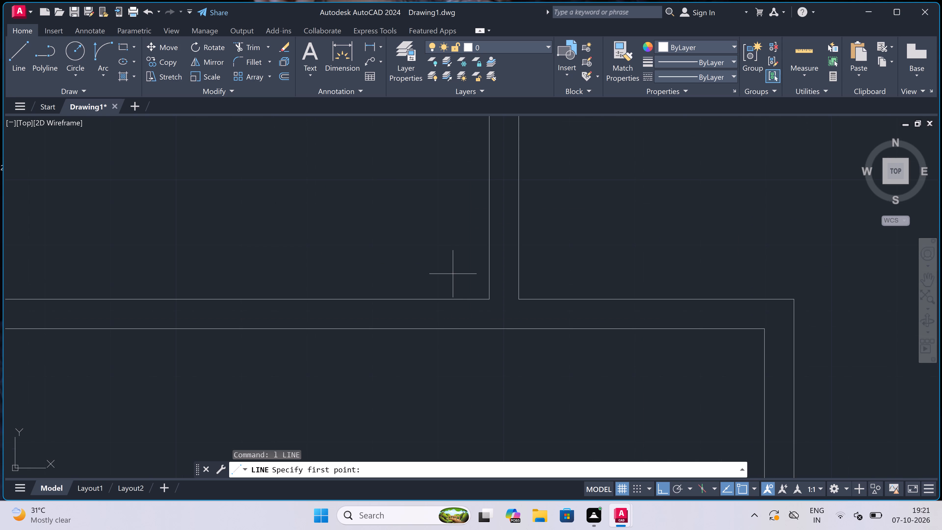
click(456, 299)
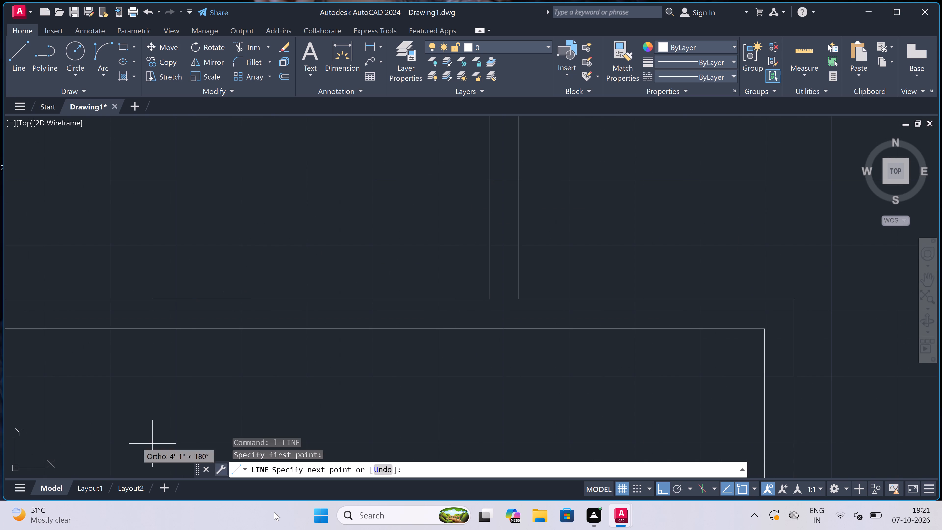
click(455, 331)
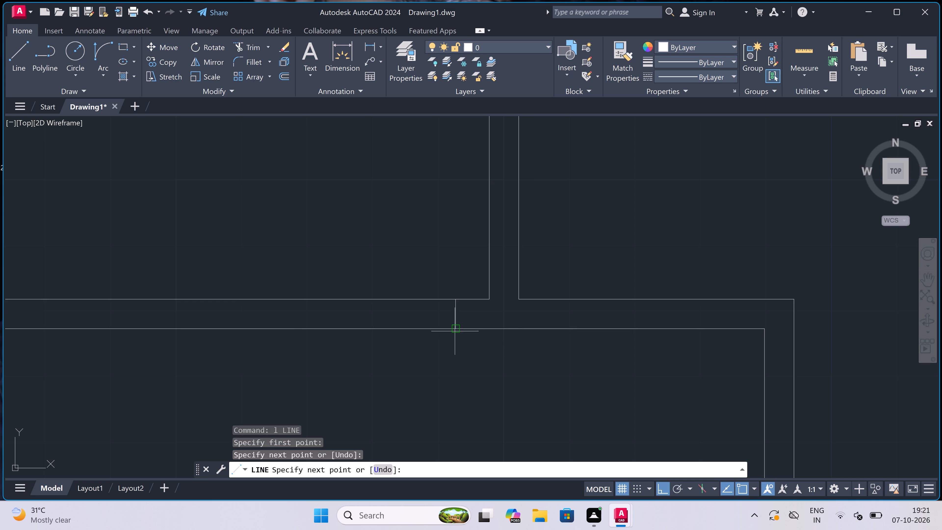
click(454, 315)
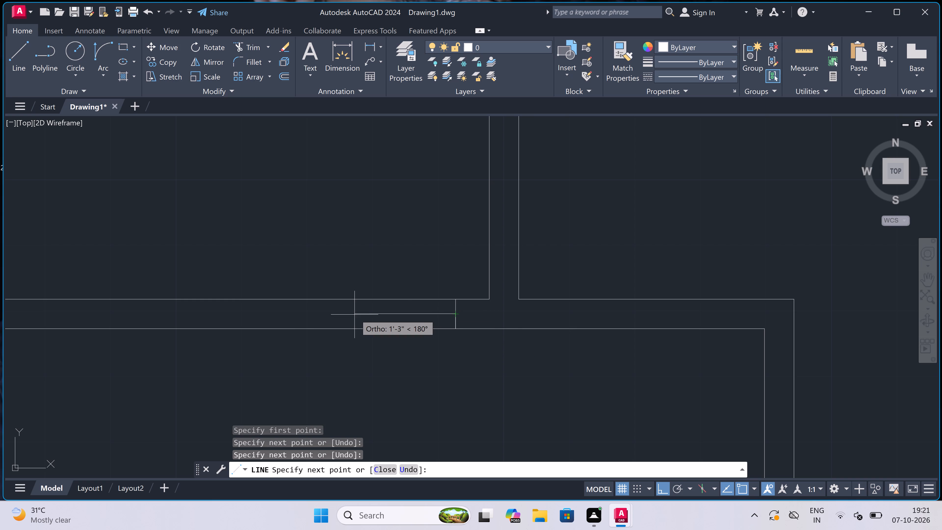
key(2)
text(")
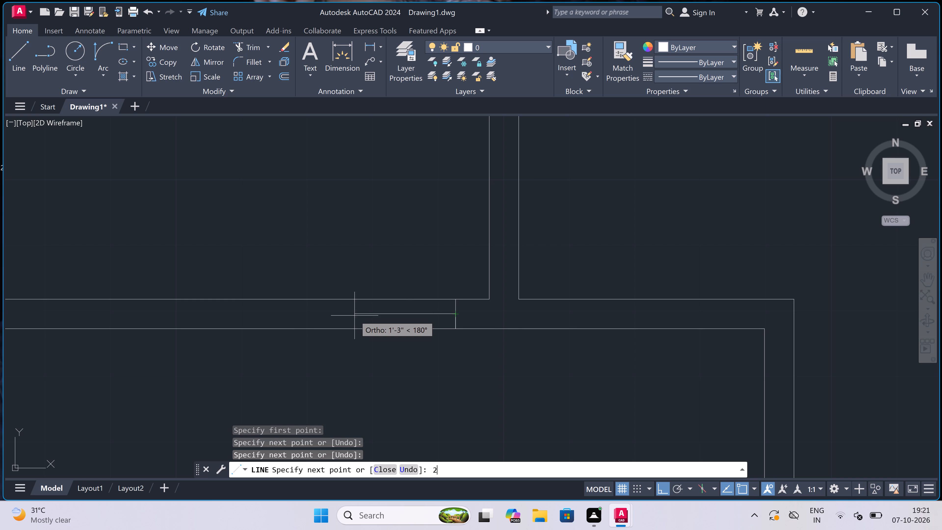
key(space)
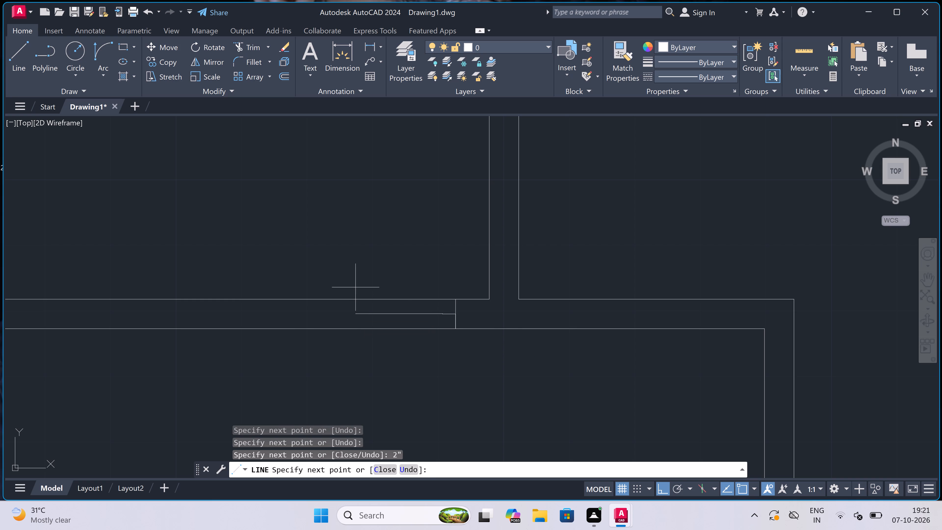
text(2')
key(space)
key(Escape)
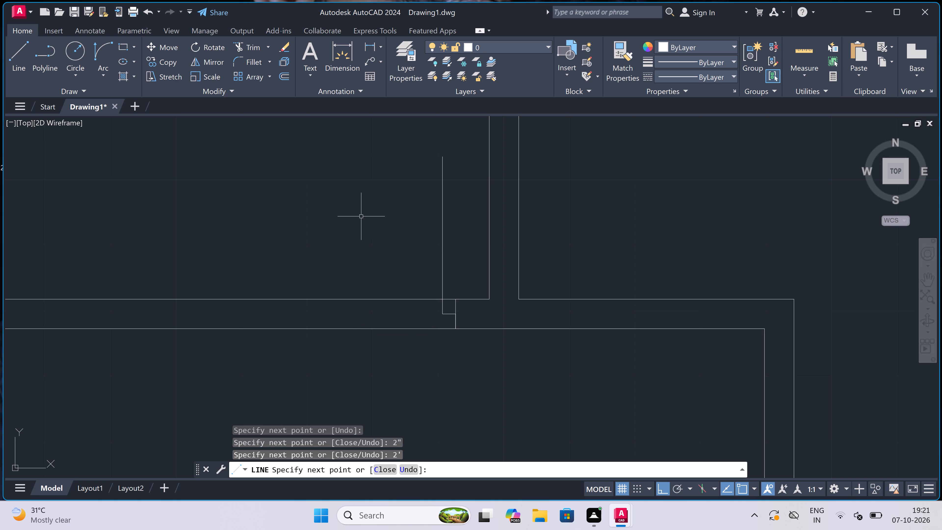
Draw the left door jamb line across the small room's bottom wall, with a 2" stop from its midpoint towards the right jamb.
key(space)
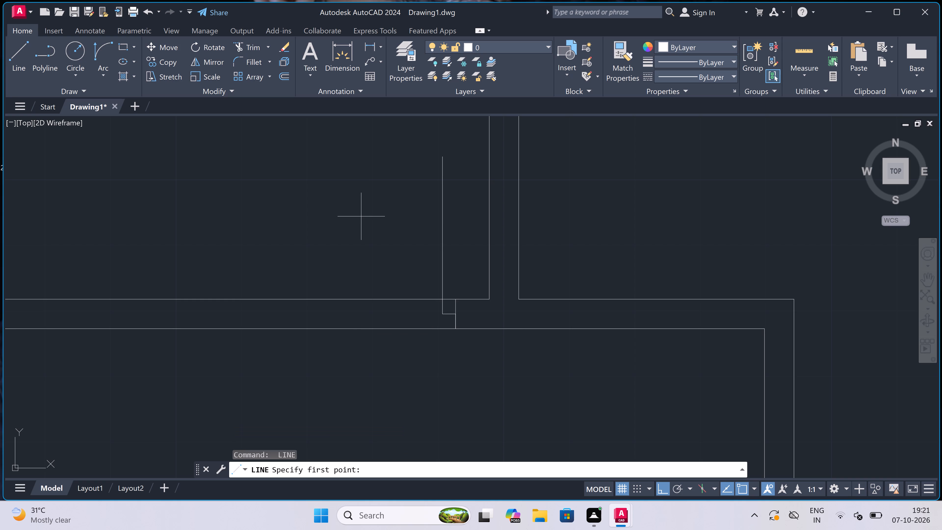
click(309, 299)
click(315, 325)
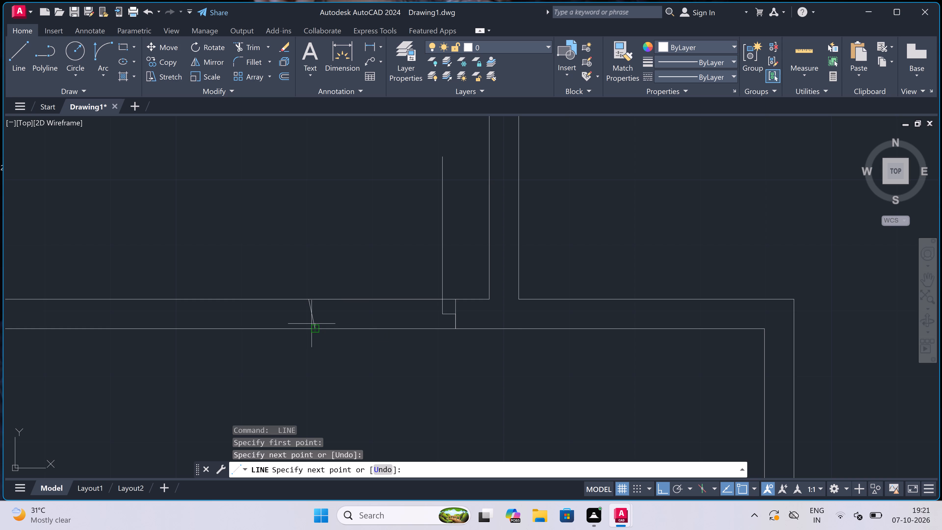
key(ctrl+z)
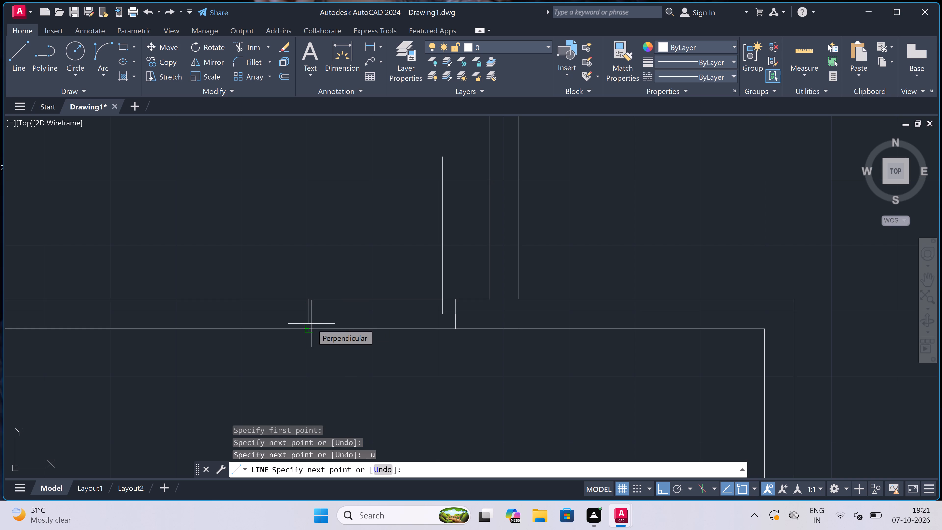
scroll(312, 324, up, 1)
click(304, 335)
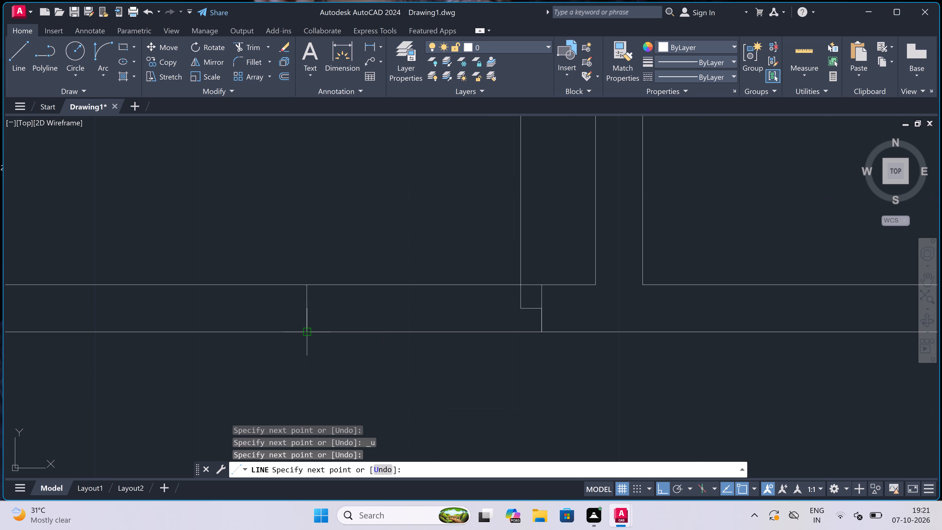
click(308, 305)
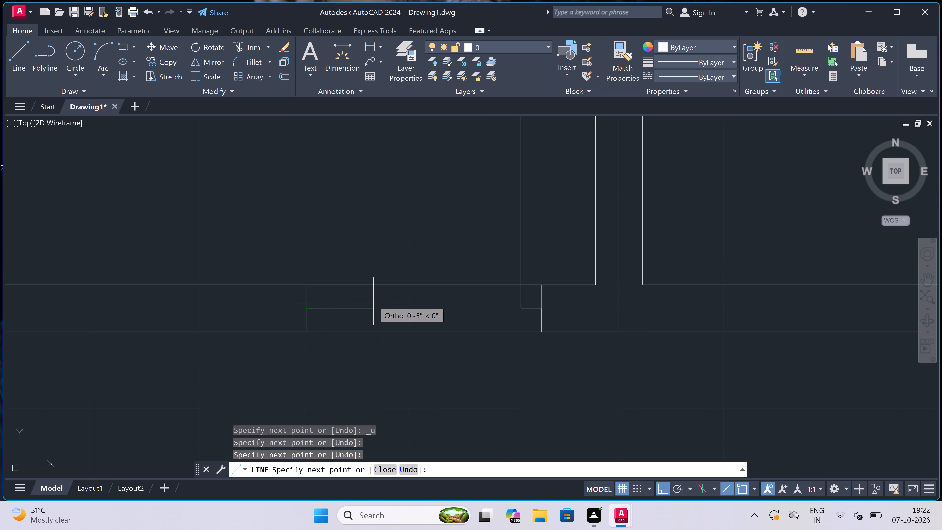
key(2)
text(")
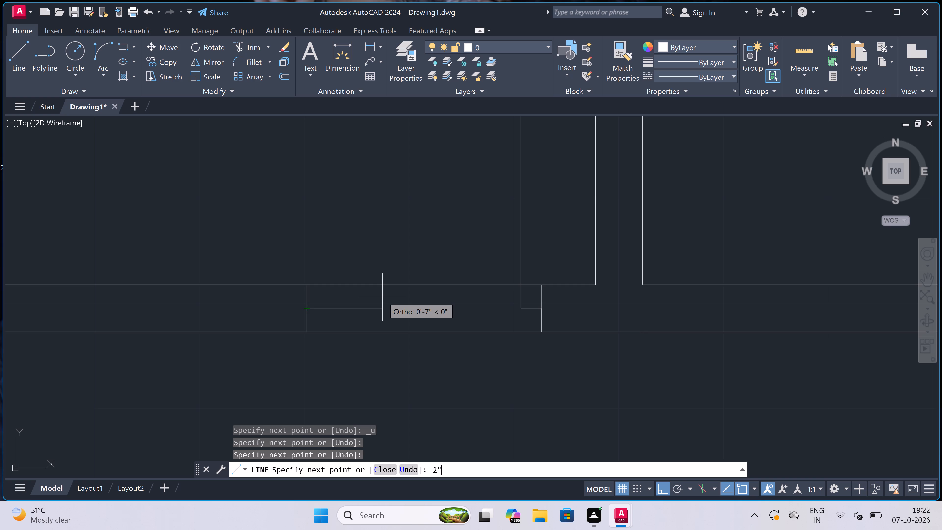
key(space)
key(Escape)
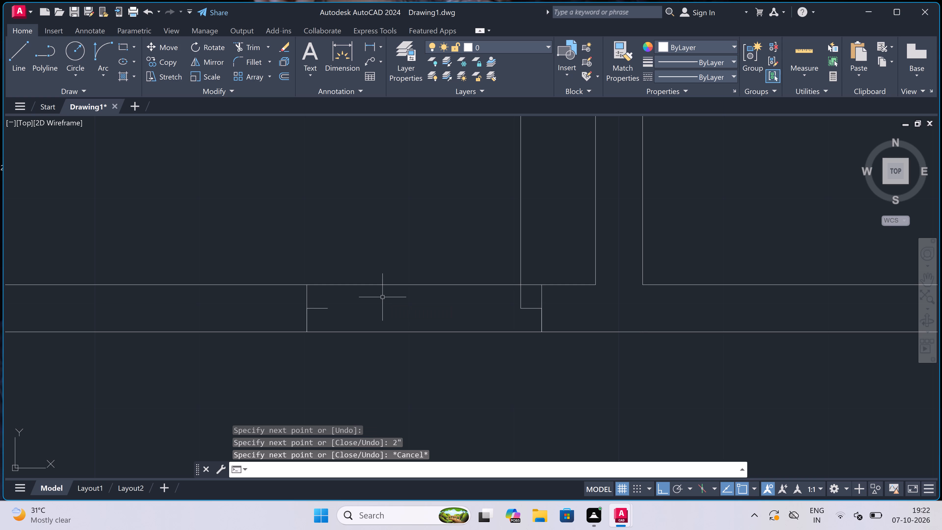
Draw the door swing arc from the top of the small room's door leaf to the left jamb stop, tangent horizontally at its start.
scroll(382, 297, down, 2)
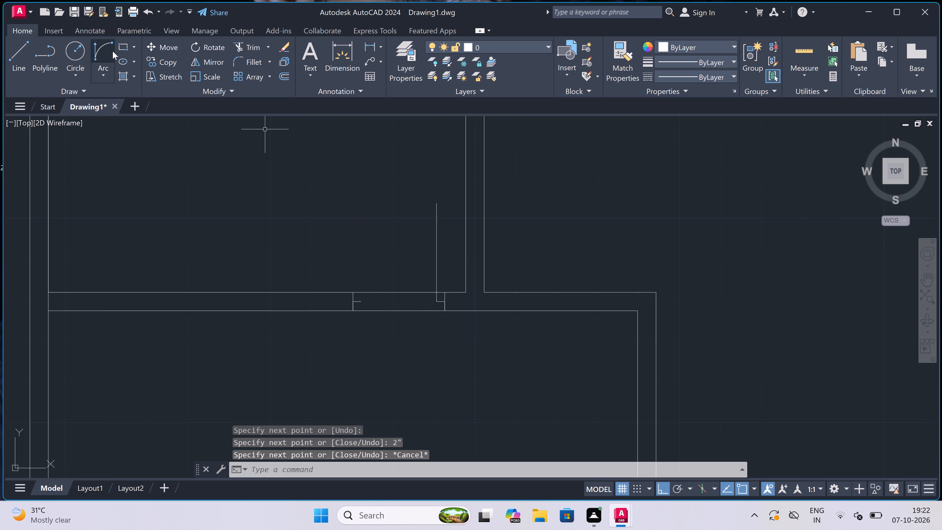
click(104, 49)
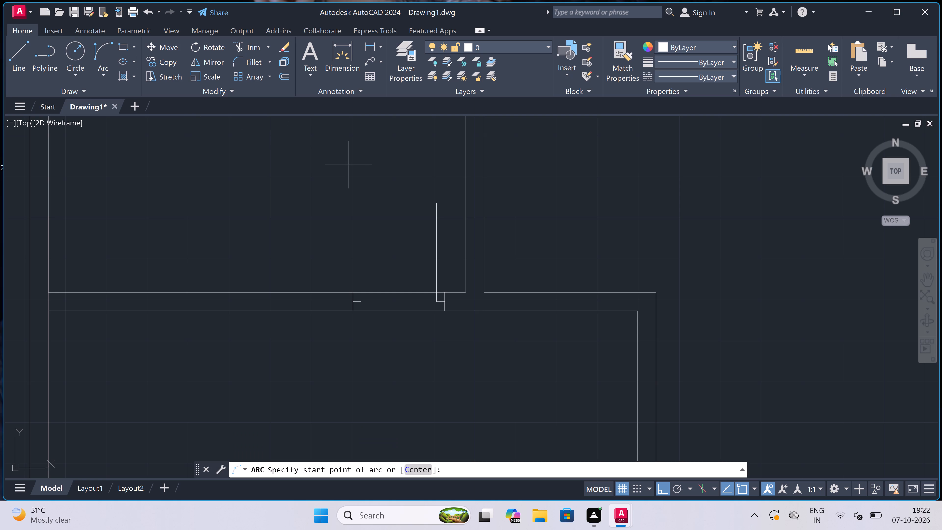
click(432, 203)
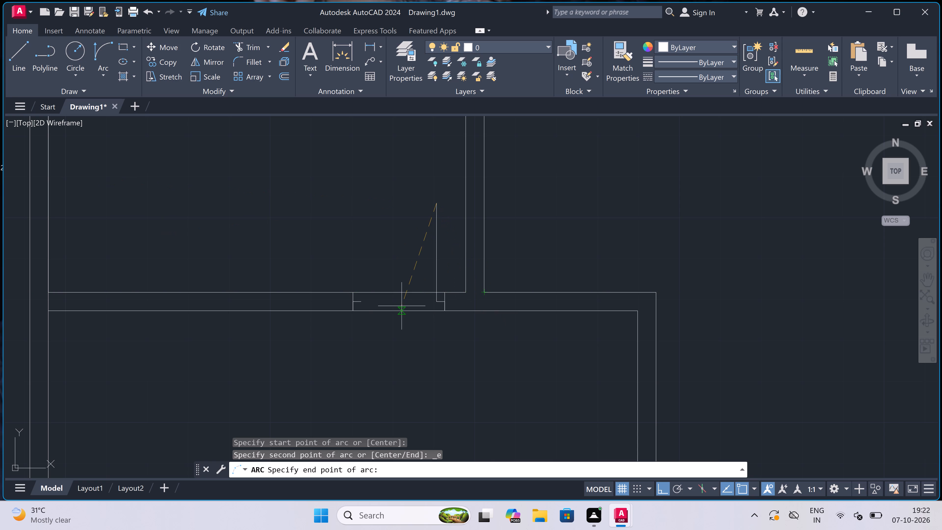
click(363, 299)
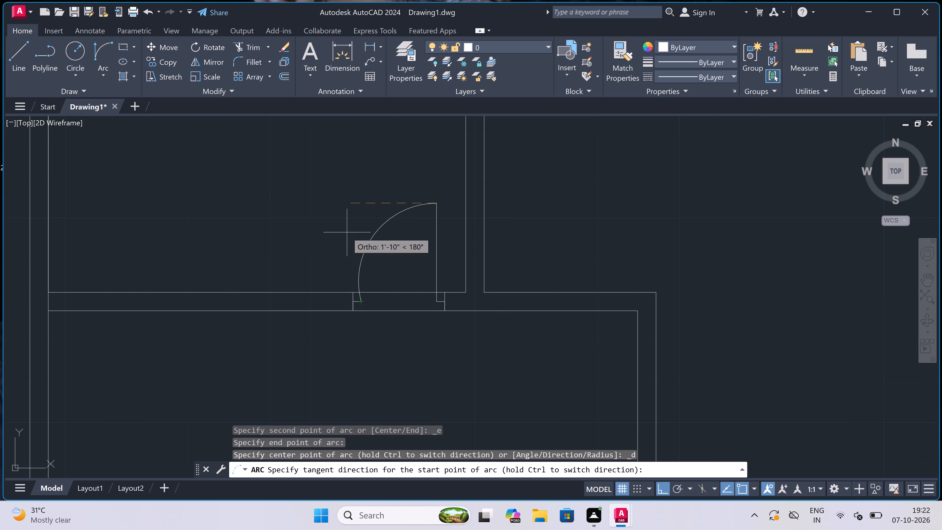
click(347, 232)
Trim both lines of the small left room's bottom wall between the two jambs to open the doorway.
text(tr)
key(space)
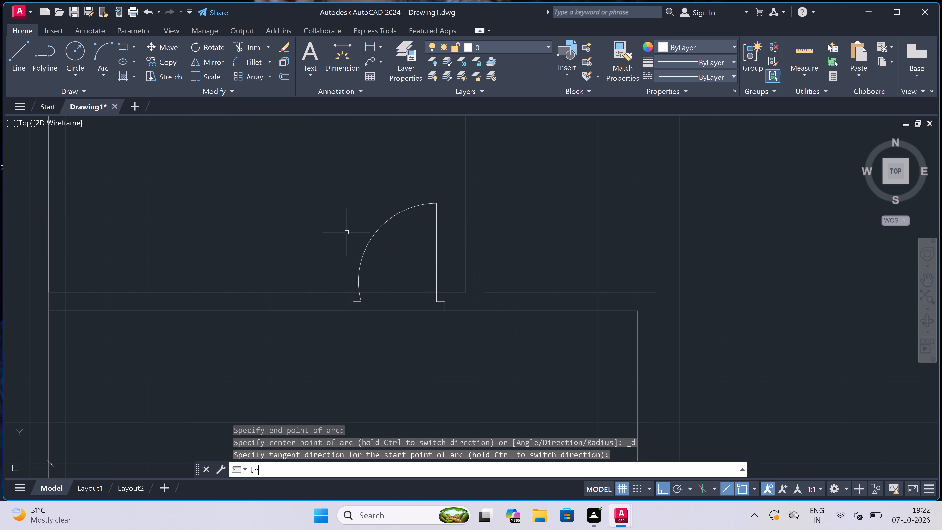
scroll(347, 232, down, 2)
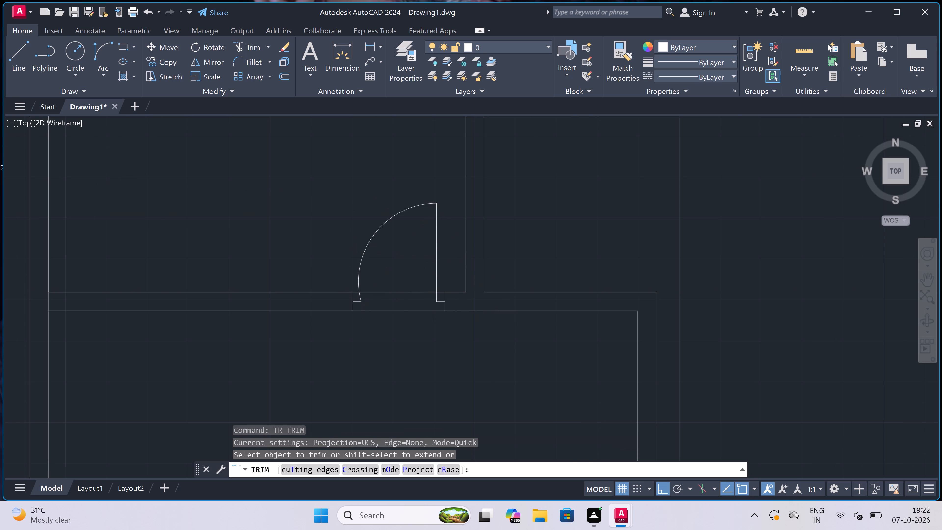
click(359, 251)
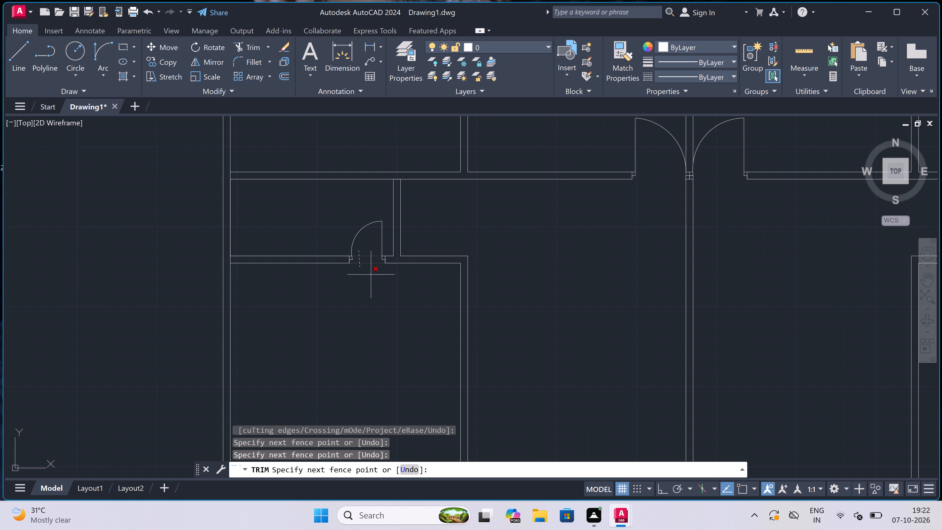
drag(379, 274, 373, 274)
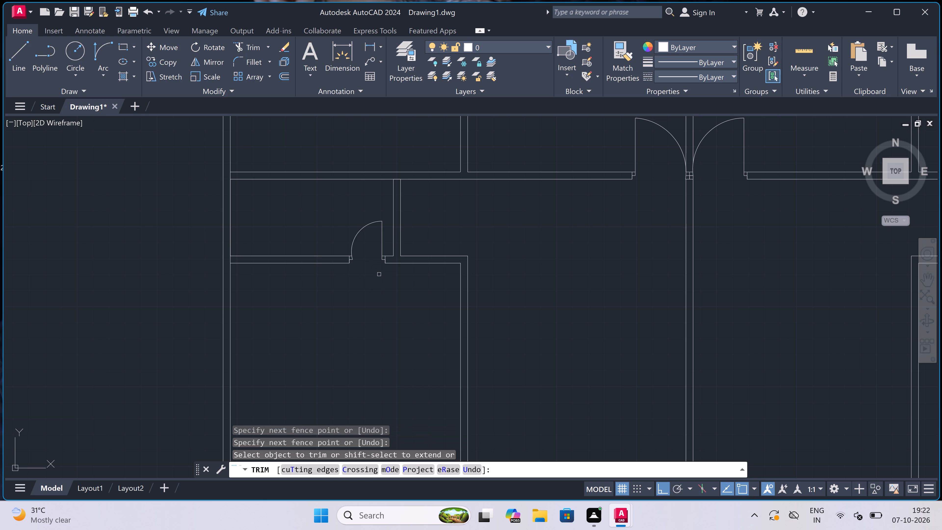
key(Escape)
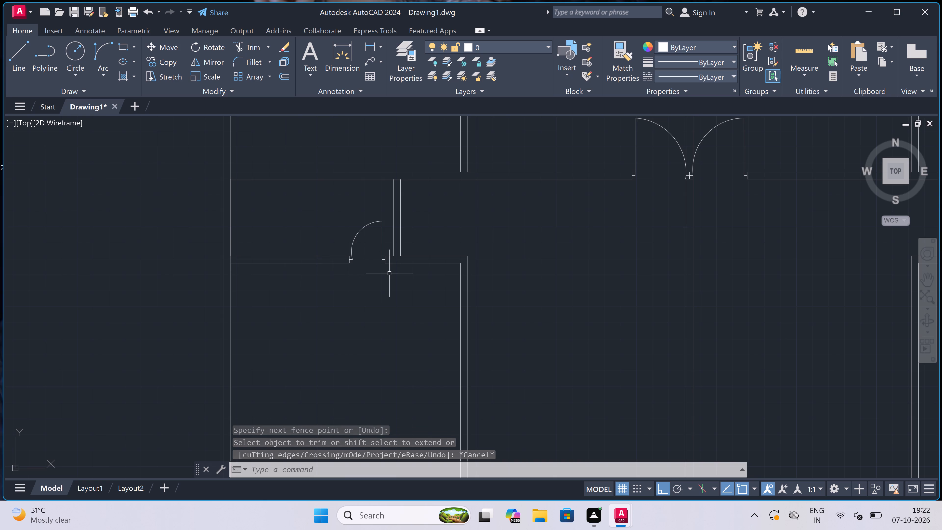
Examine the whole floor plan and the area around the small left room and its door.
scroll(389, 273, down, 1)
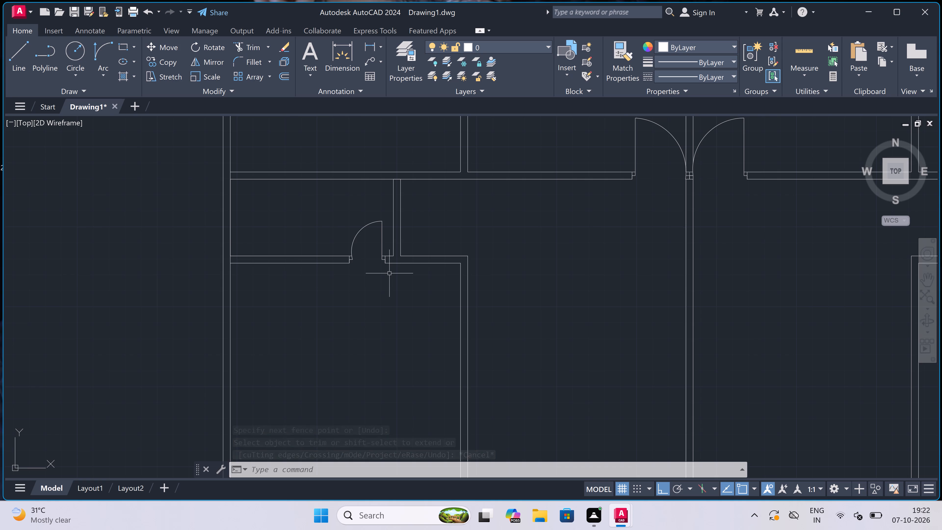
scroll(389, 273, down, 4)
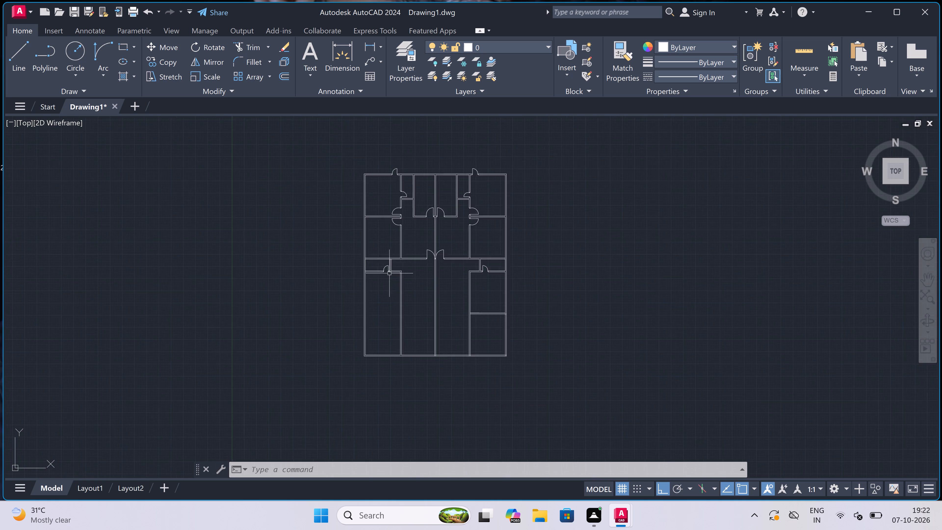
scroll(389, 273, up, 2)
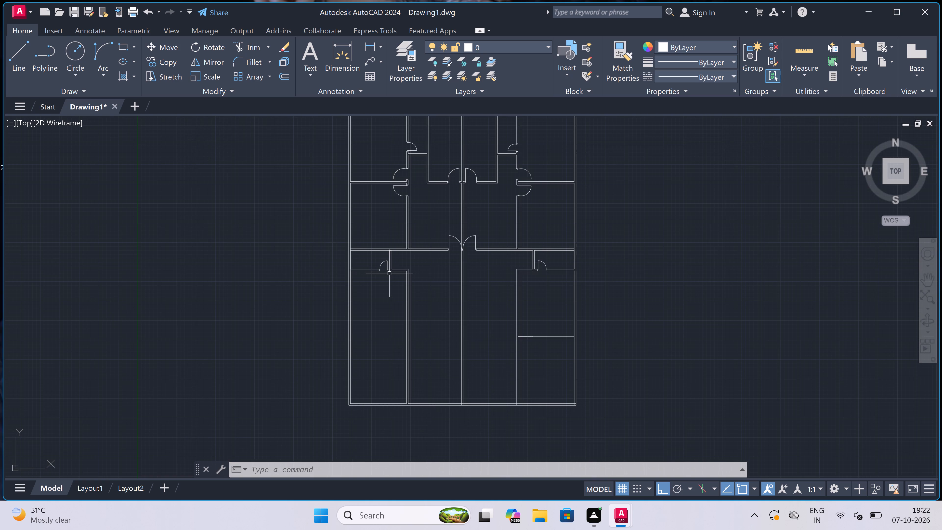
scroll(389, 273, up, 1)
scroll(389, 273, down, 2)
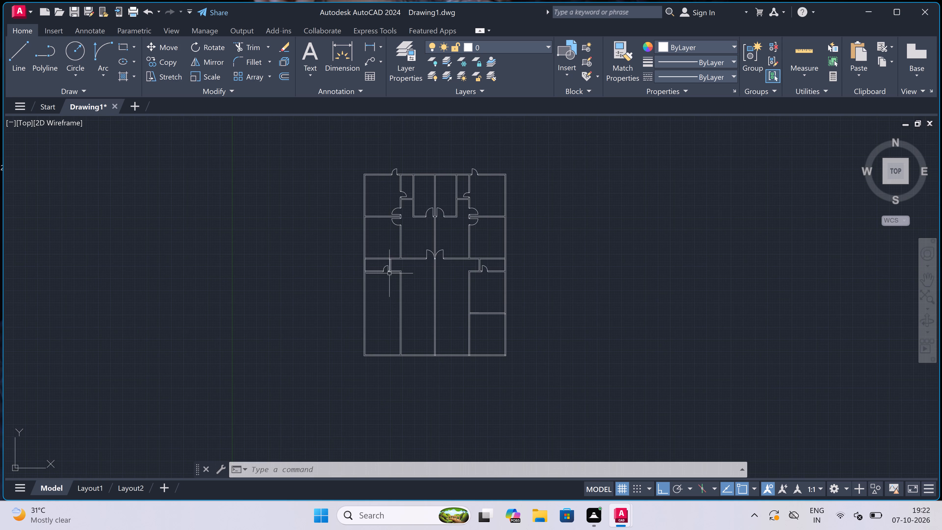
scroll(394, 265, up, 4)
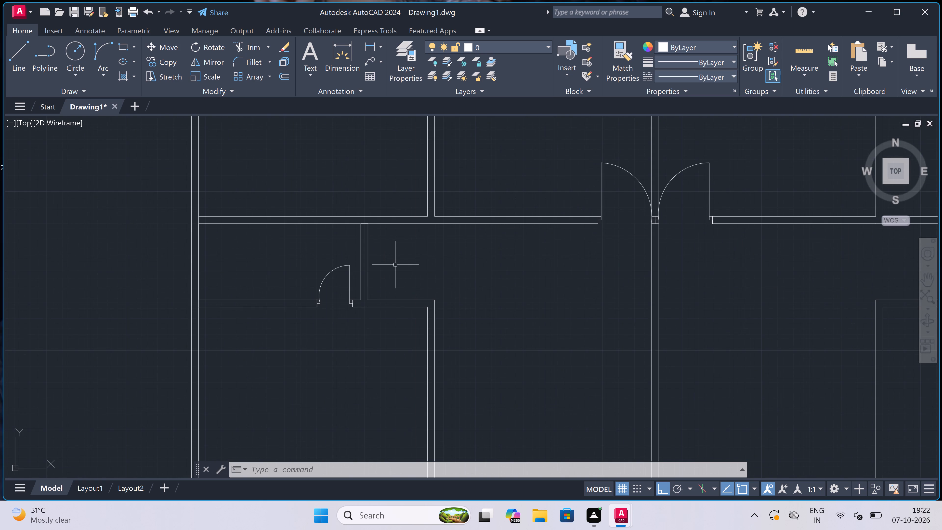
scroll(395, 265, up, 1)
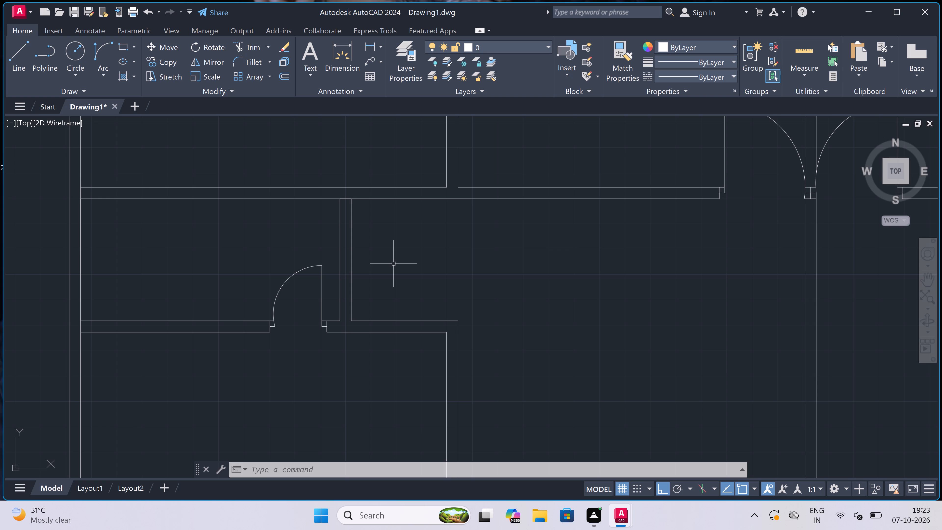
scroll(343, 233, down, 4)
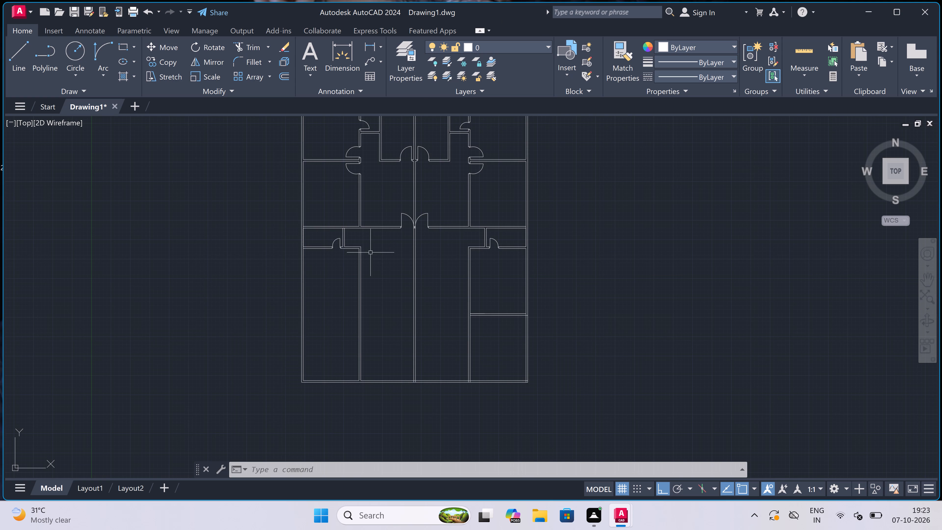
Offset both lower line pieces of the small left room's bottom wall 14' downward into the room below.
scroll(340, 253, up, 2)
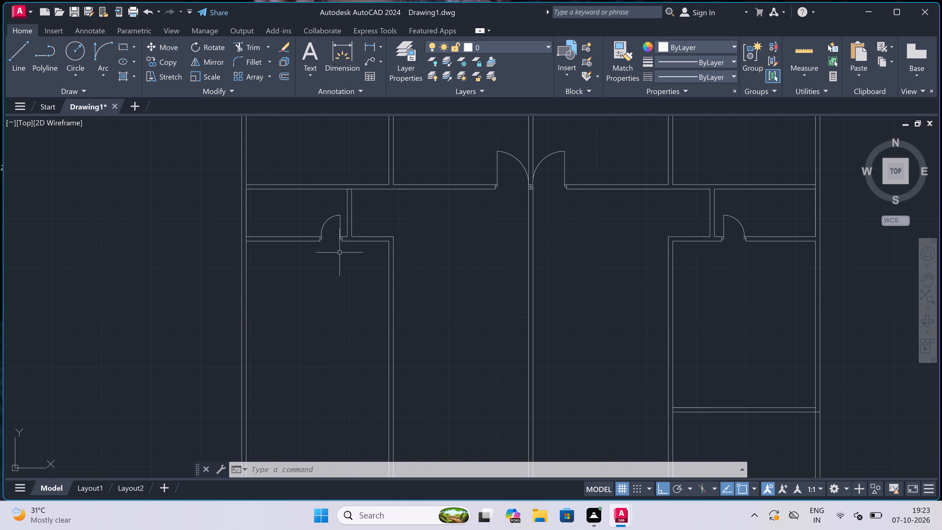
text(o)
key(space)
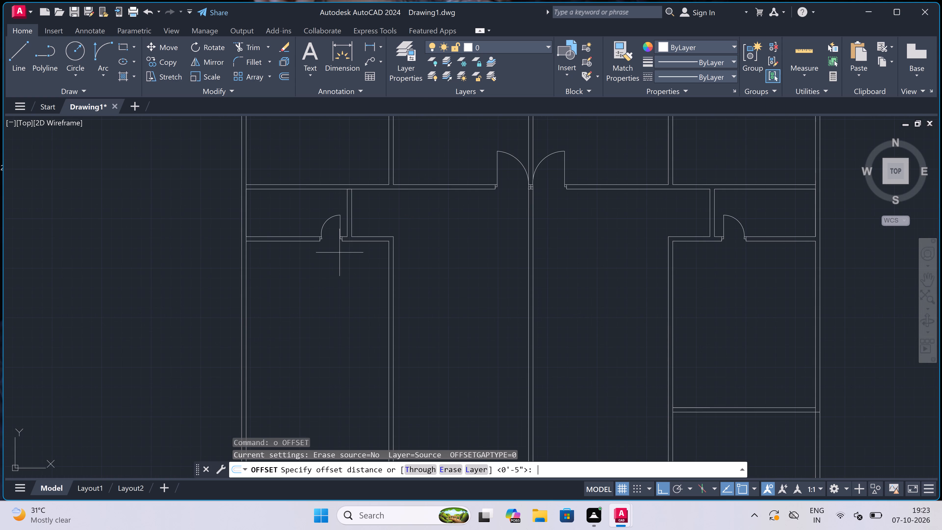
click(265, 242)
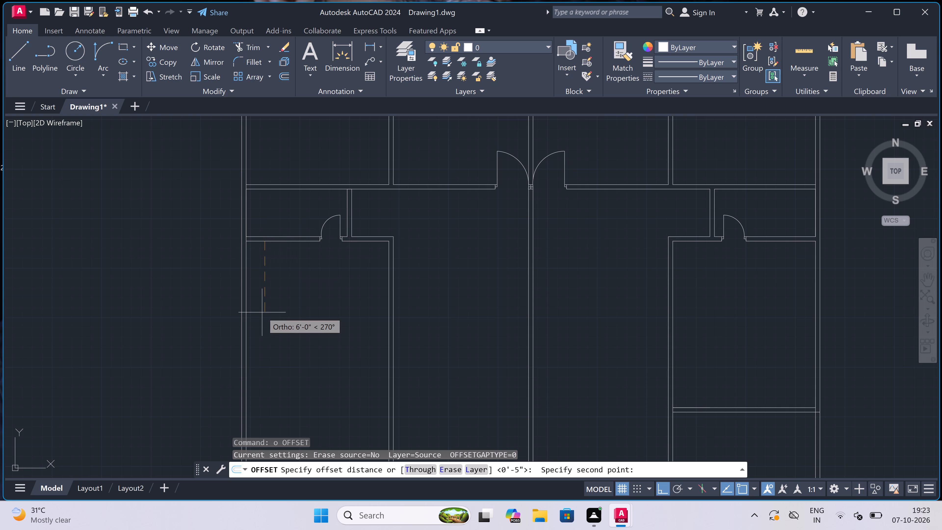
text(14)
text(')
key(space)
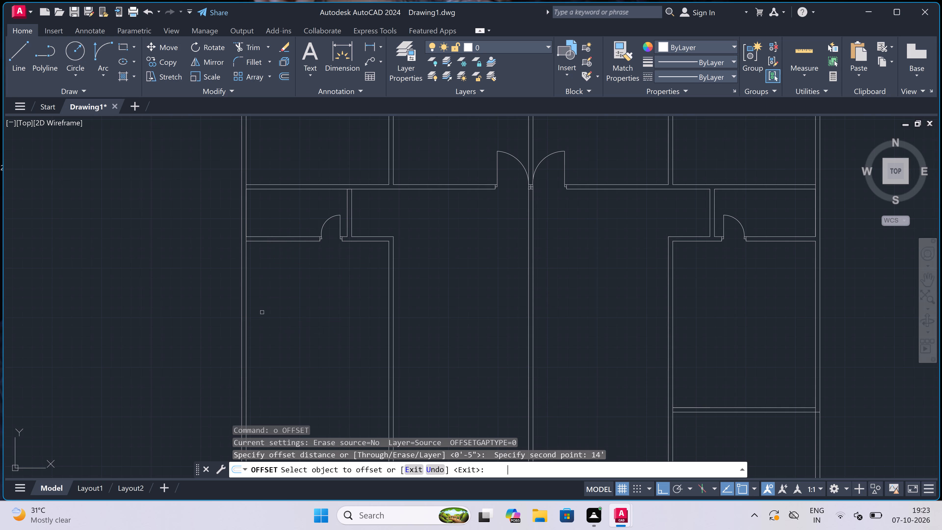
click(271, 242)
click(279, 280)
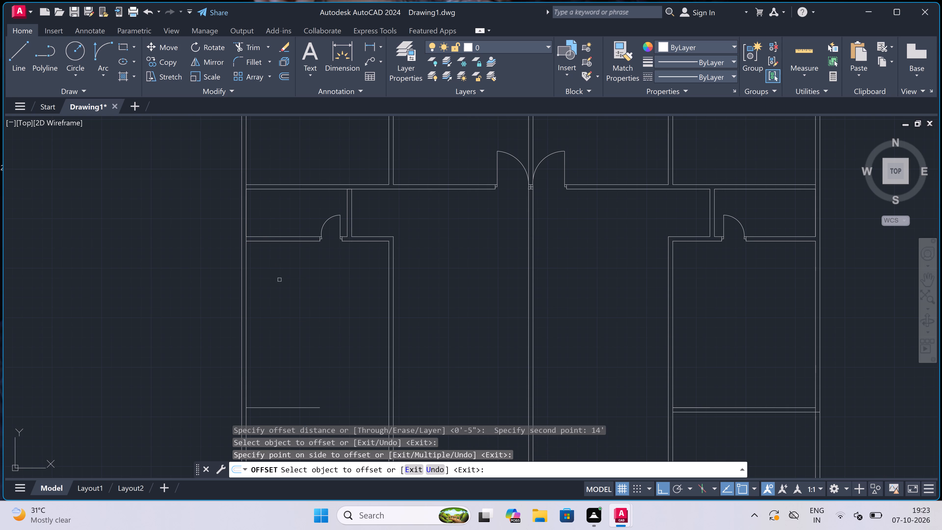
click(368, 242)
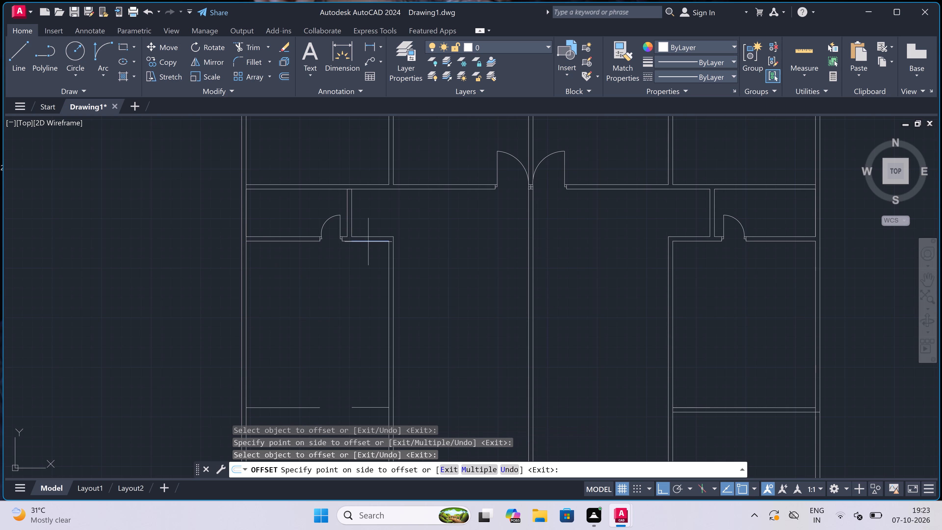
click(354, 284)
scroll(354, 285, down, 3)
scroll(348, 319, up, 4)
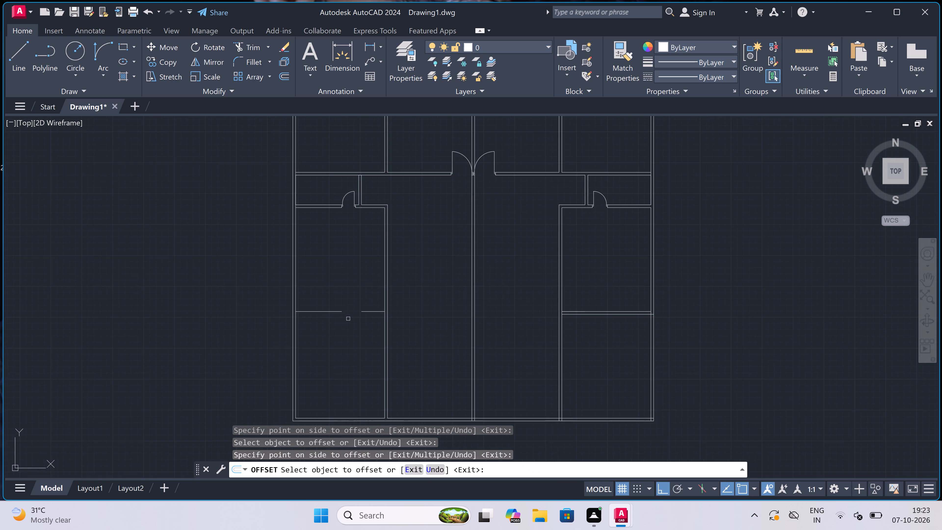
key(Escape)
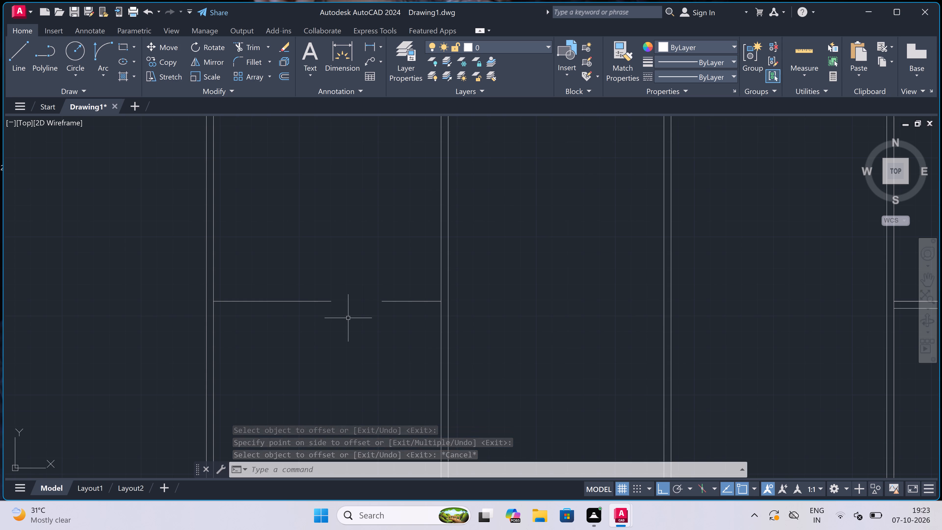
Extend the left piece of the new offset line across the gap to the neighbouring vertical wall.
text(ex)
key(space)
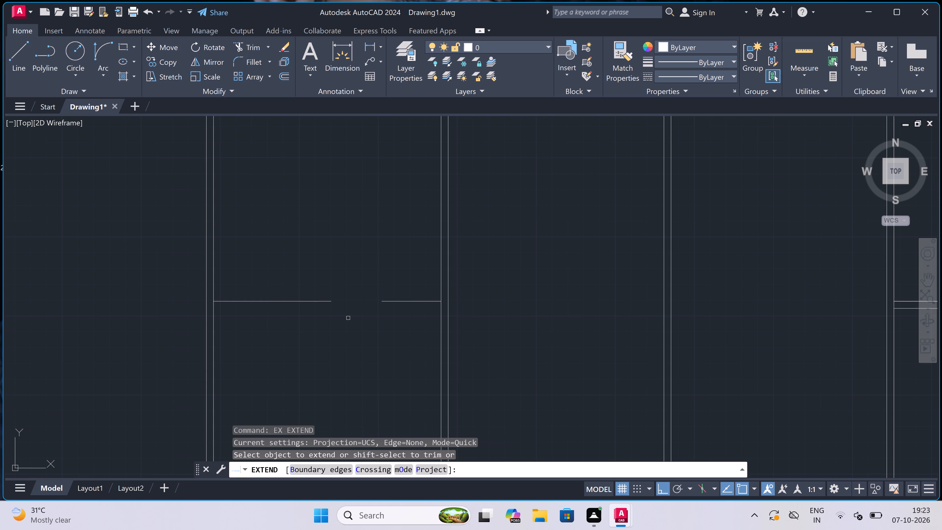
click(326, 322)
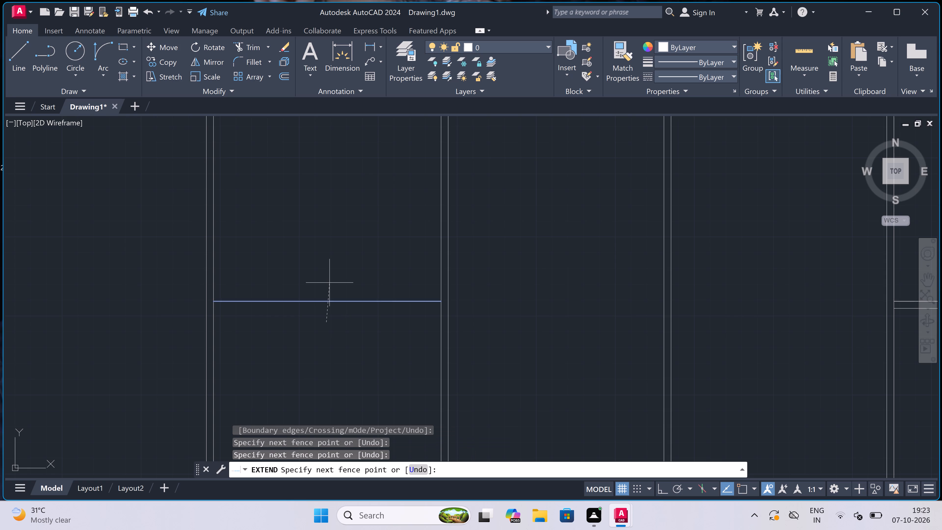
click(329, 283)
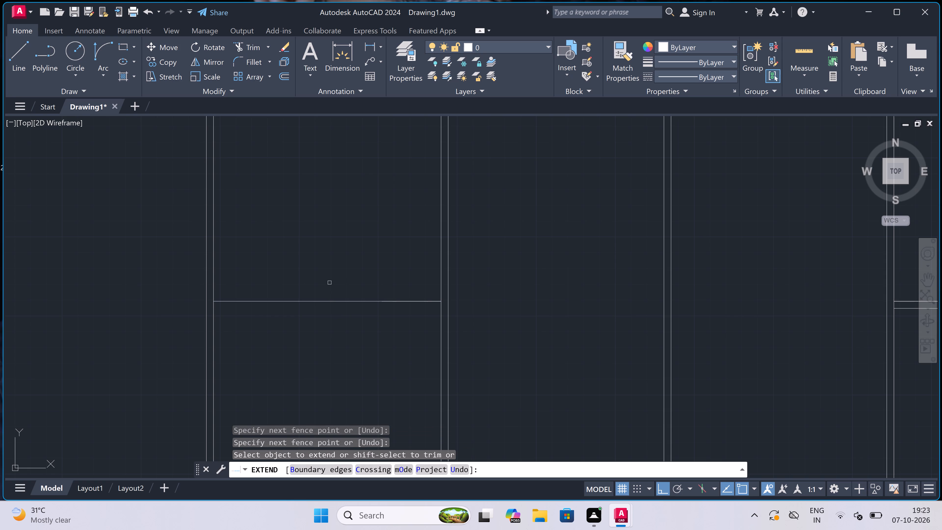
key(Escape)
key(space)
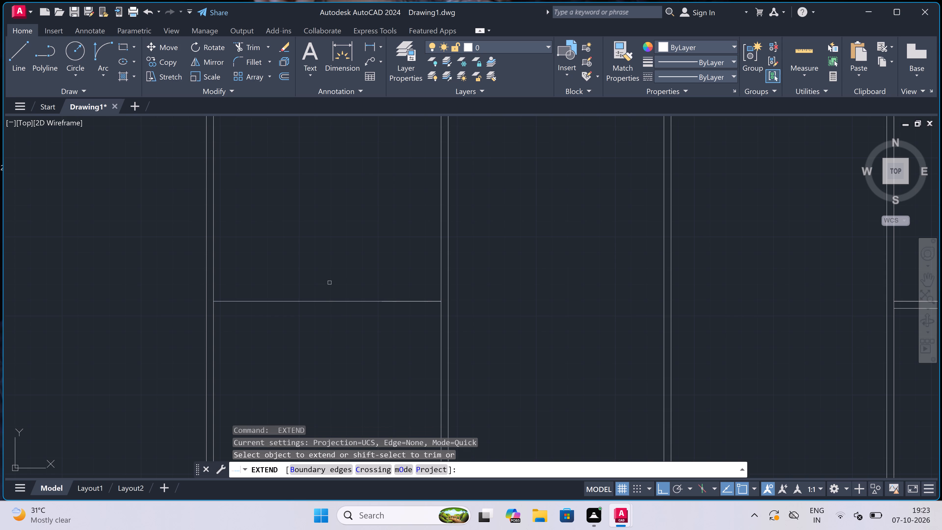
key(Escape)
Offset the new horizontal line 4.5" downward to form the partition wall across the lower left room.
text(o)
key(space)
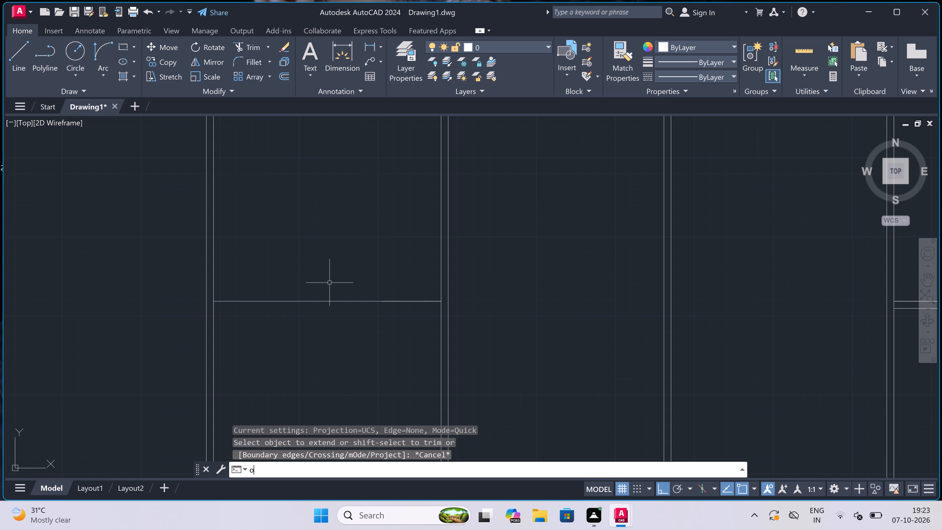
click(324, 299)
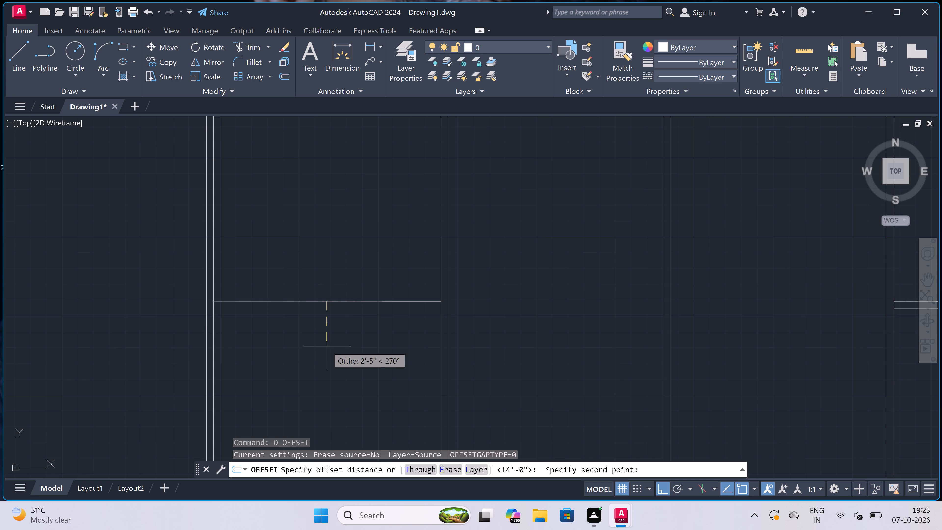
key(4)
text(.5)
text(")
key(space)
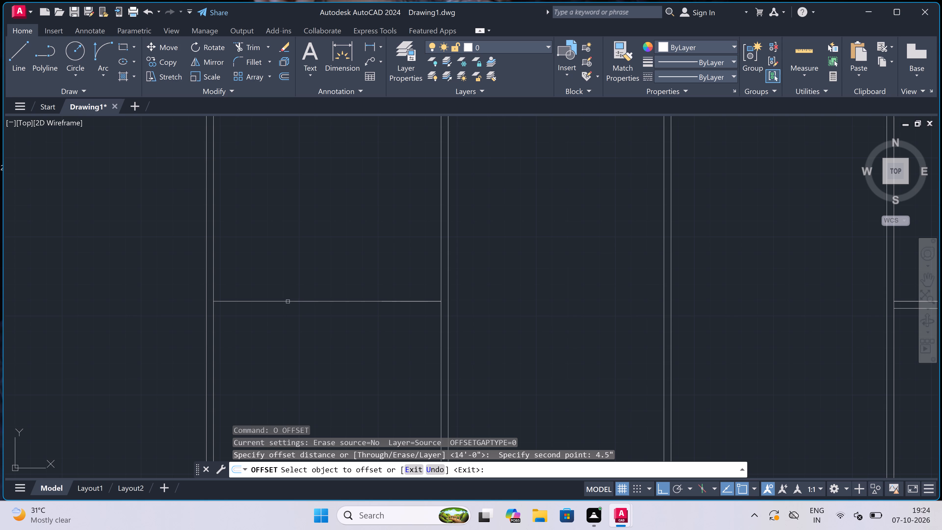
drag(288, 302, 291, 312)
click(293, 327)
scroll(292, 326, down, 3)
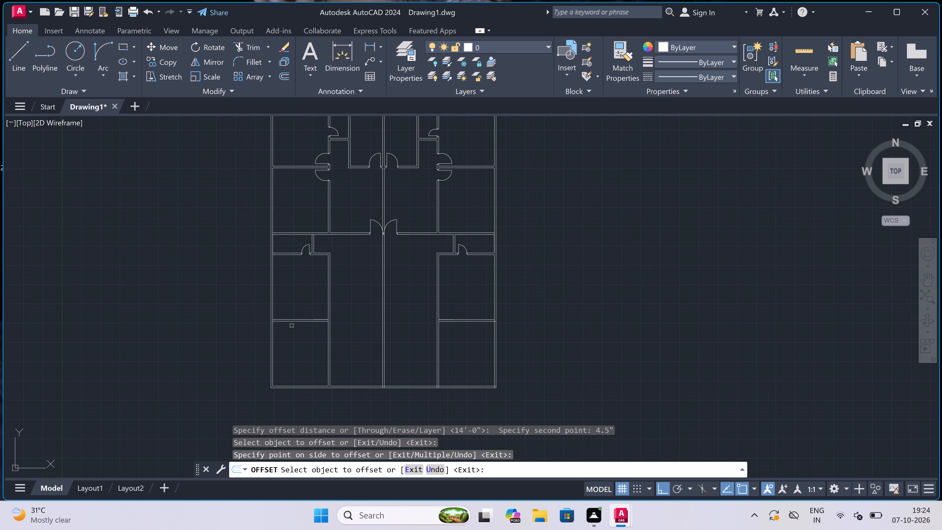
scroll(292, 326, up, 3)
key(Escape)
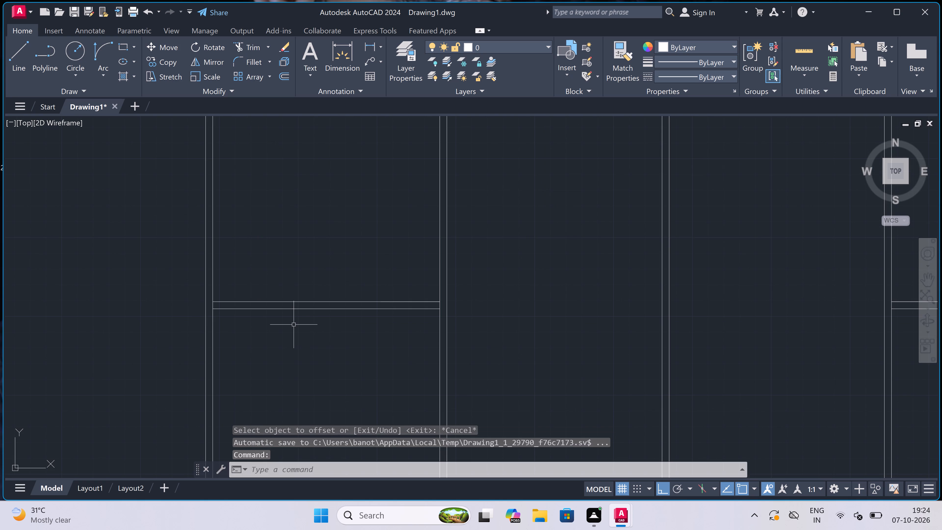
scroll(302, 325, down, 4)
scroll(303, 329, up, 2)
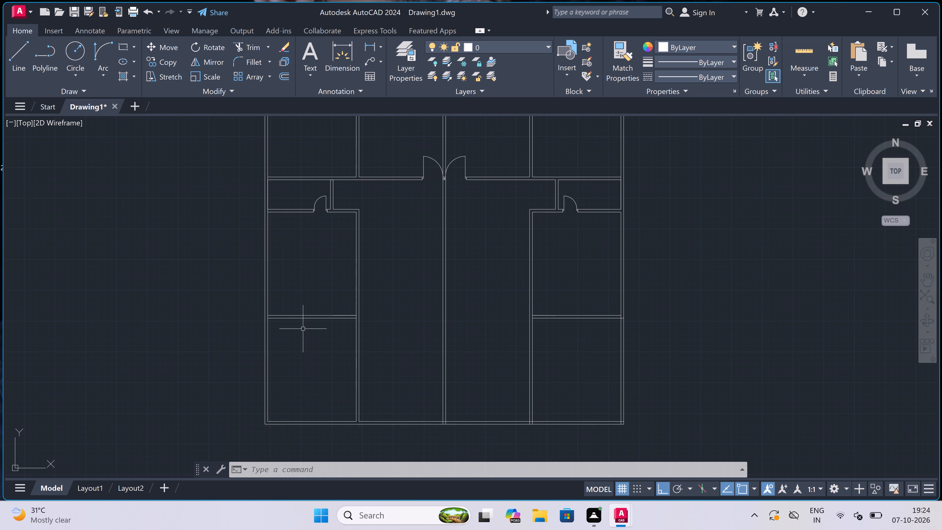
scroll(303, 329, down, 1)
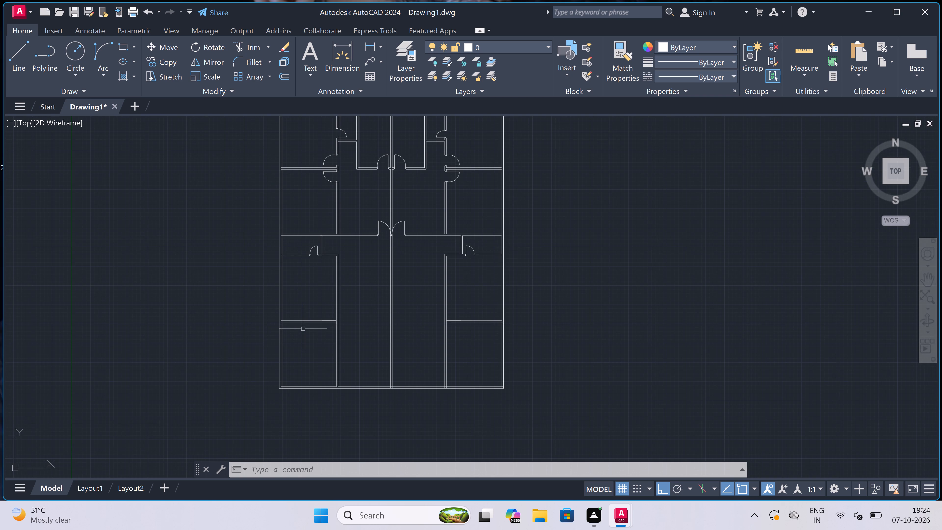
Extend both partition lines of the lower left room across the two middle bays to meet the lower right room's wall.
text(ex)
key(space)
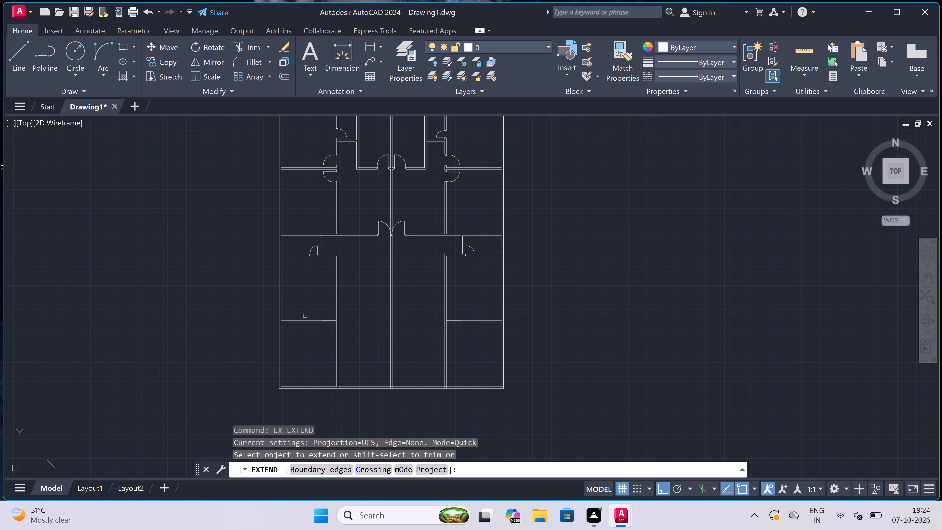
click(312, 304)
click(313, 349)
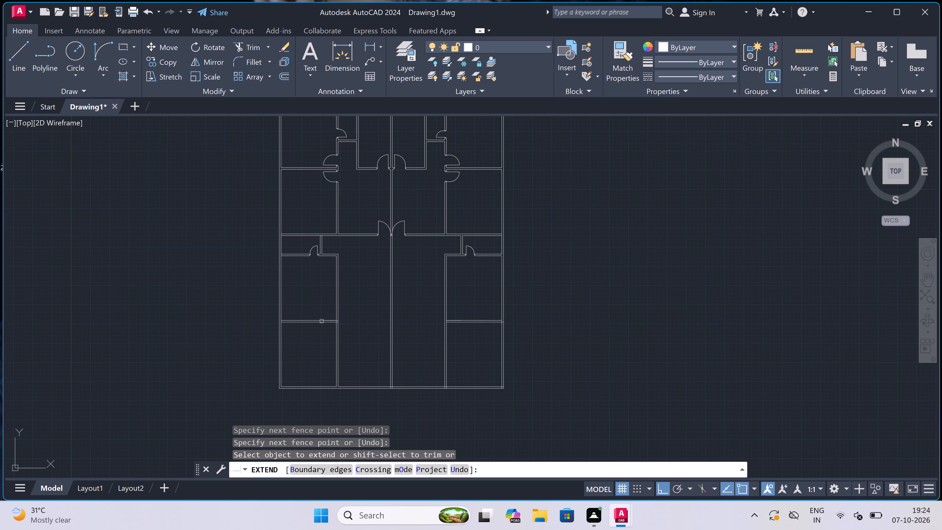
click(328, 308)
click(327, 333)
click(367, 303)
click(368, 335)
click(378, 315)
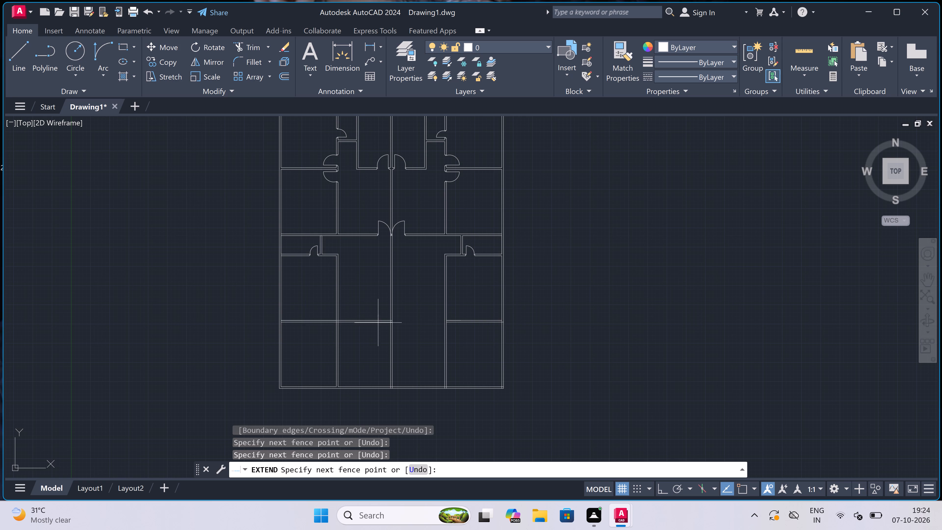
click(371, 352)
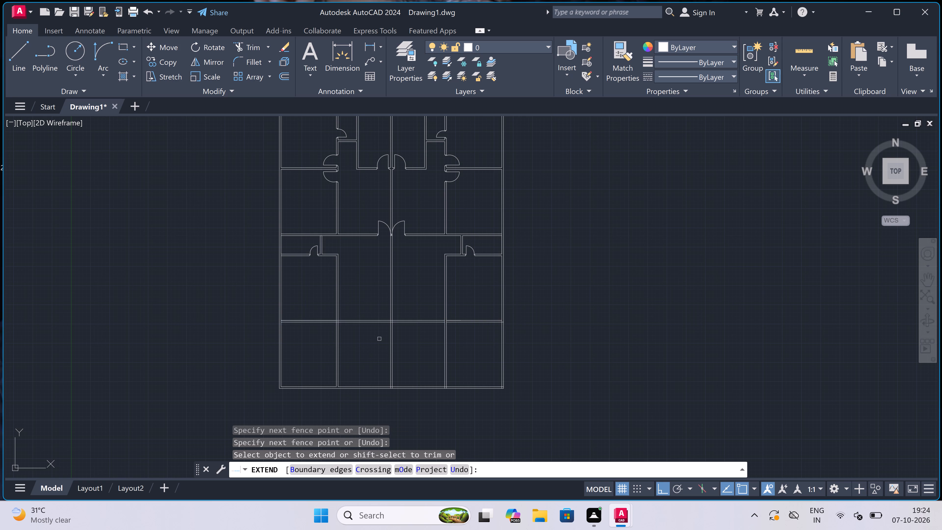
key(Escape)
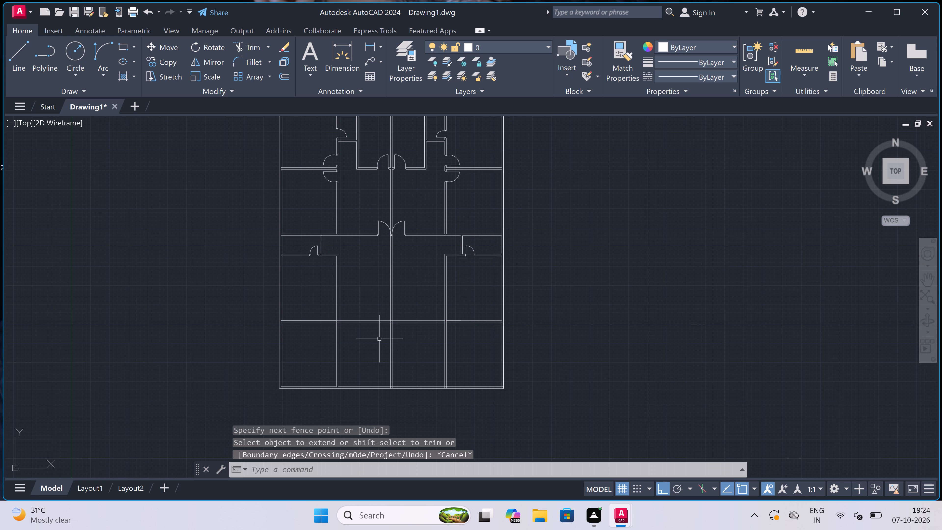
Draw a door jamb across the lower left room's bottom wall near its right corner, with a 2" stop and a 2' leaf going down.
scroll(389, 340, down, 1)
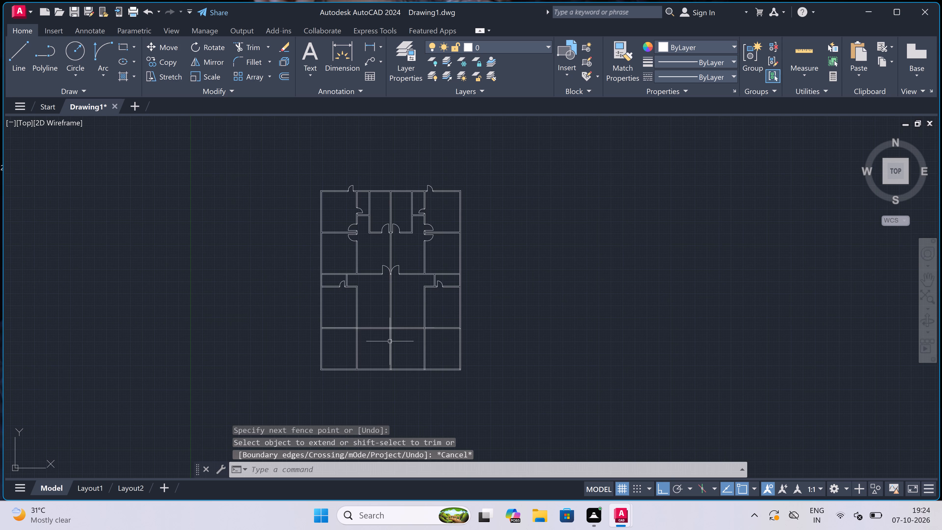
scroll(389, 348, up, 2)
scroll(394, 341, down, 1)
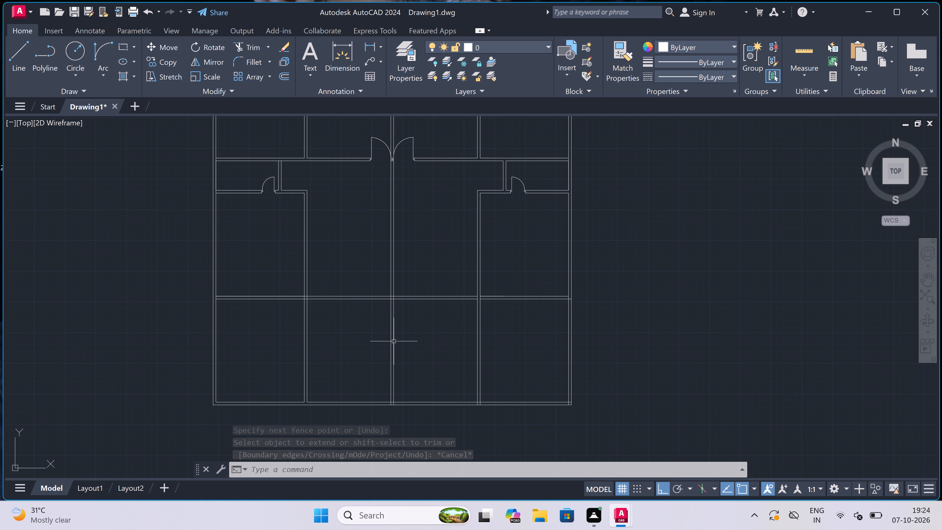
scroll(394, 341, down, 1)
scroll(354, 367, up, 4)
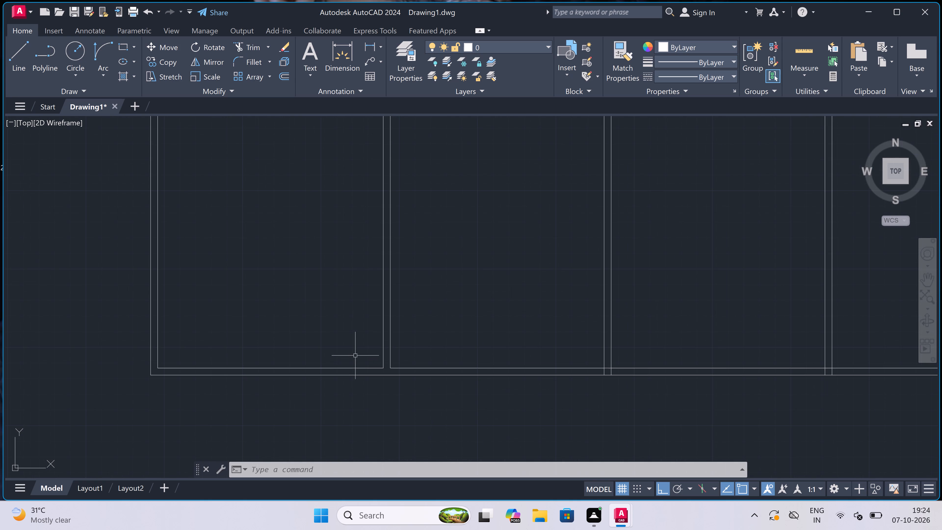
text(l)
key(space)
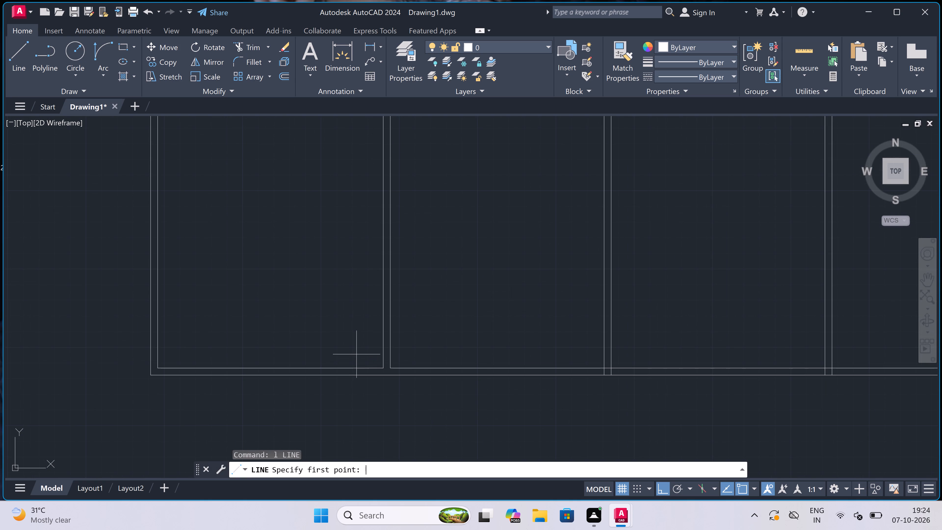
scroll(359, 391, up, 2)
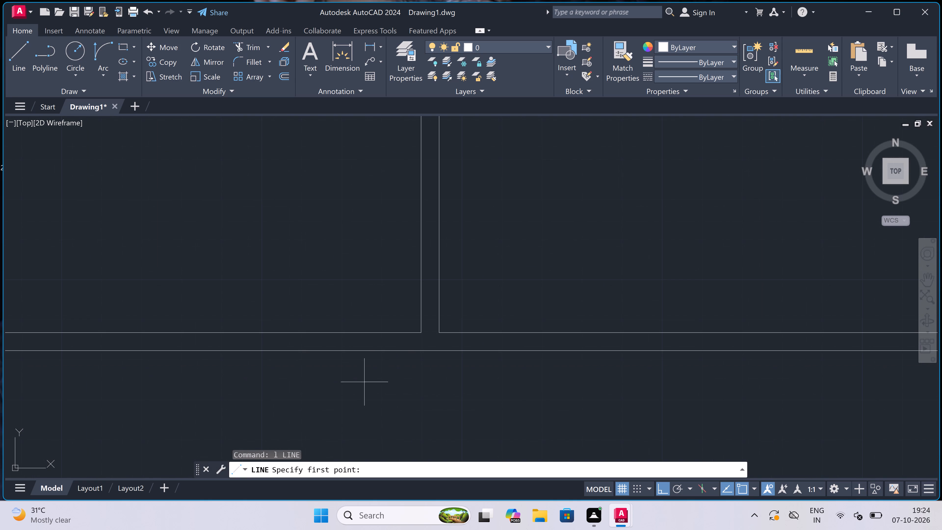
click(393, 334)
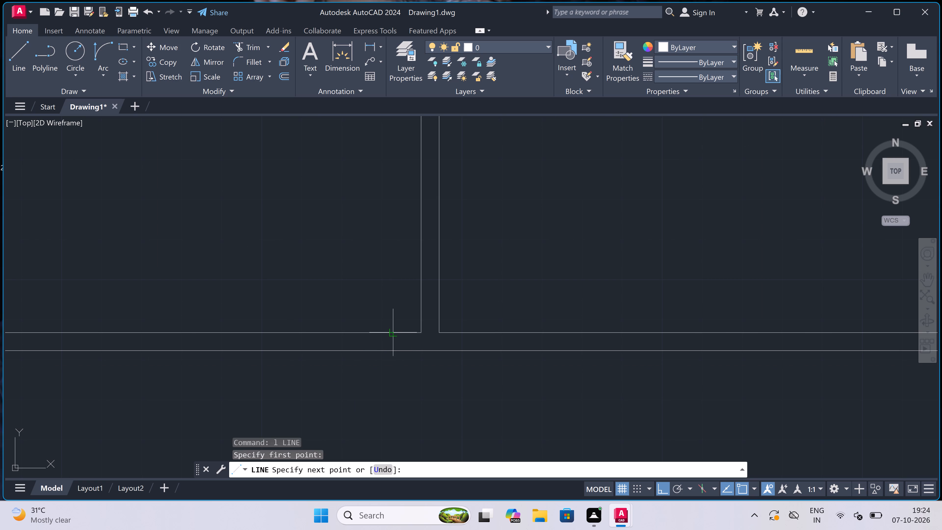
click(392, 353)
click(393, 342)
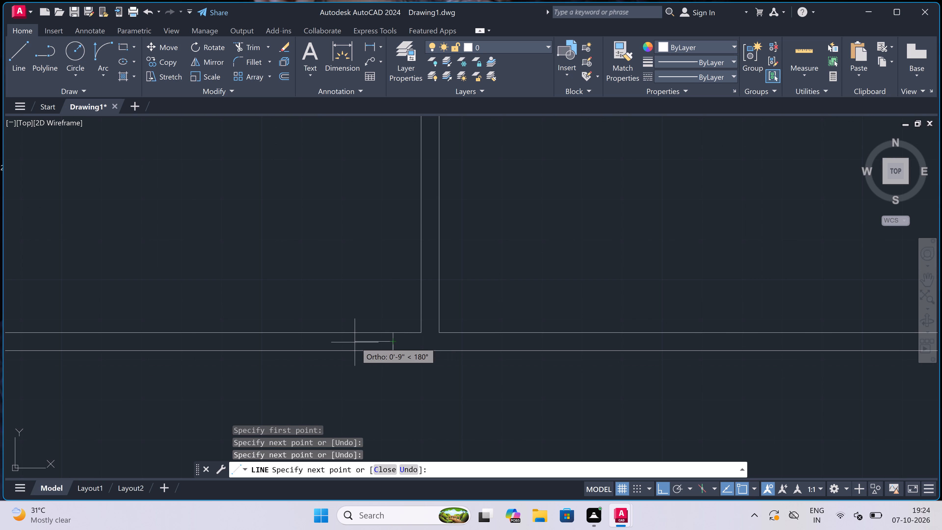
key(2)
text(")
key(space)
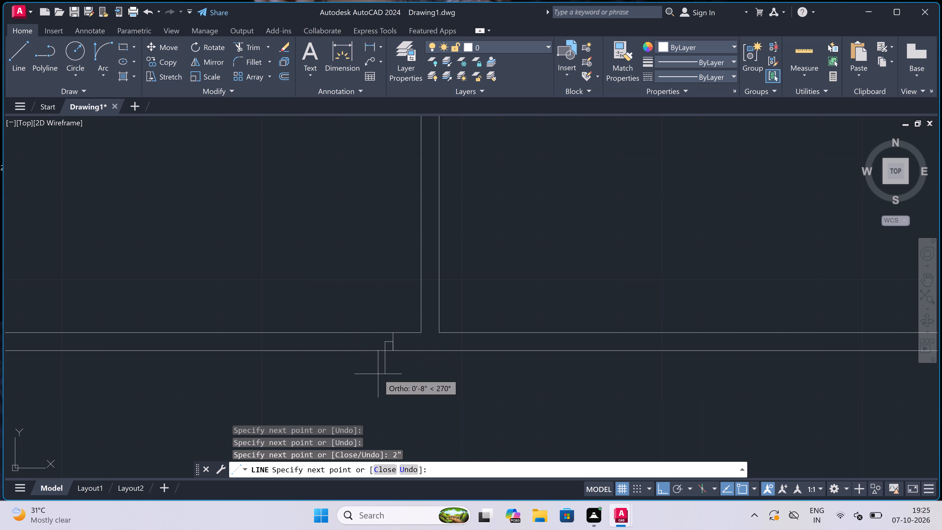
text(2')
key(space)
key(Escape)
Draw the opposite jamb across the bottom wall to the left, with a 2" stop from its midpoint toward the door leaf.
key(space)
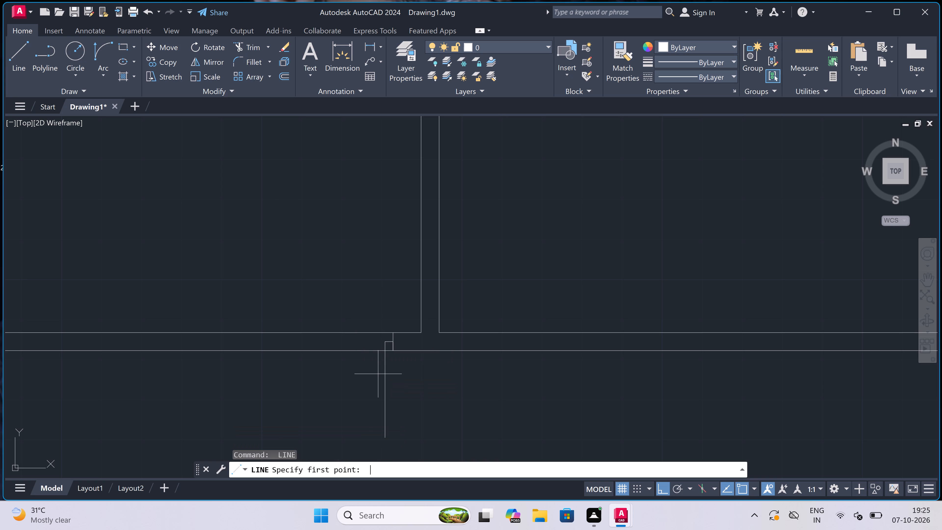
scroll(370, 350, down, 3)
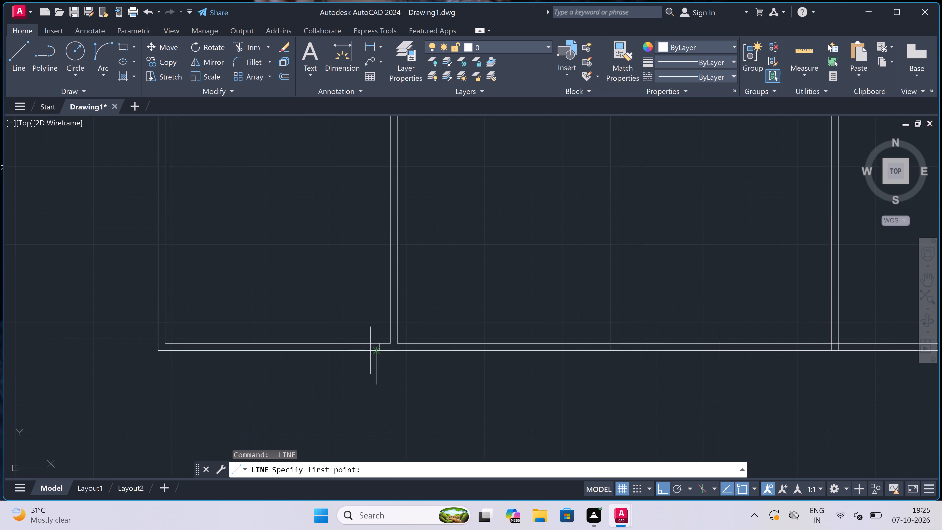
scroll(345, 355, up, 3)
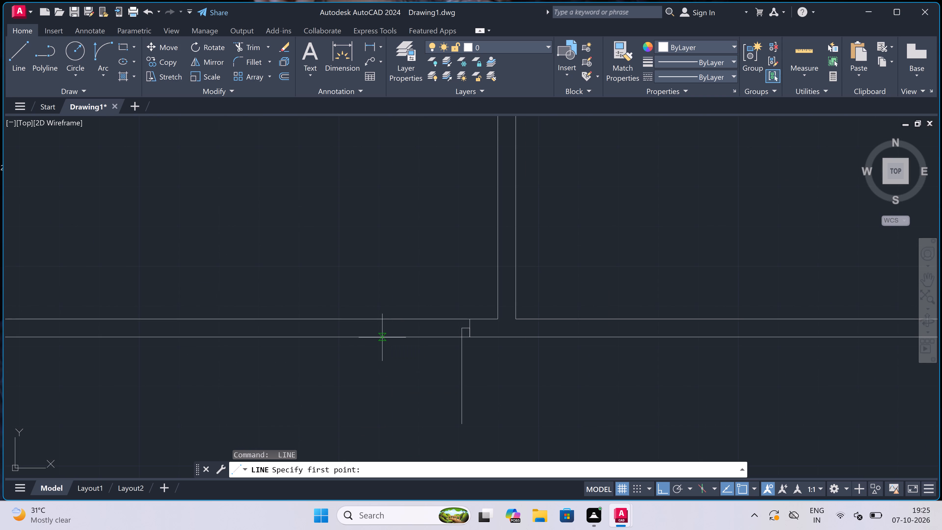
click(375, 337)
click(375, 320)
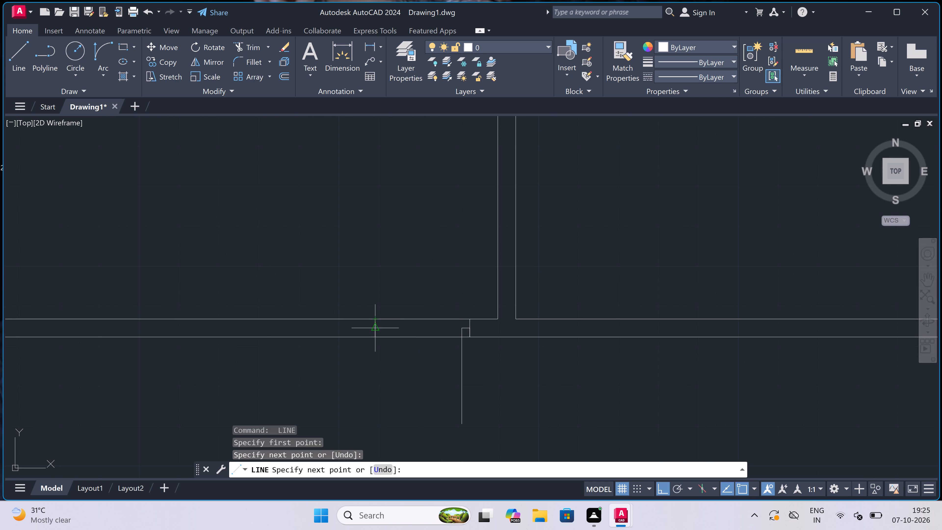
scroll(375, 326, up, 2)
drag(375, 330, 376, 332)
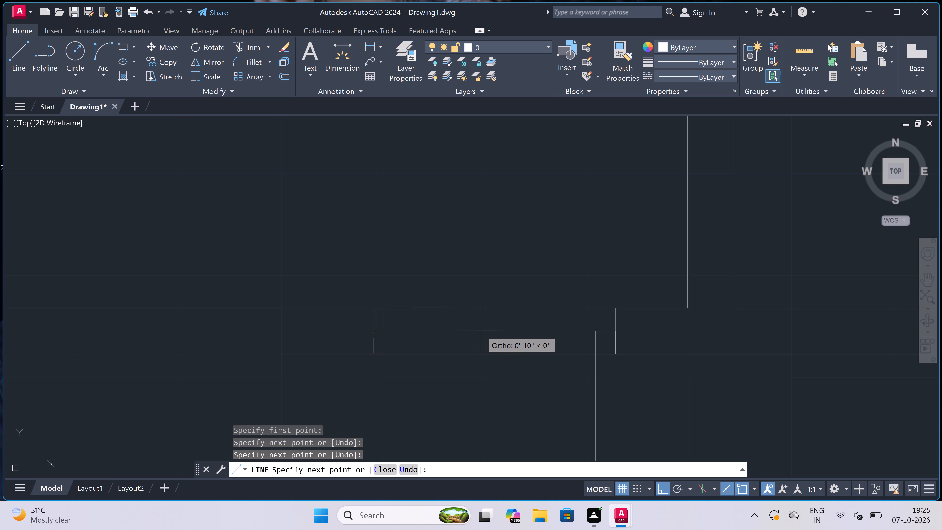
key(2)
text(")
key(space)
key(Escape)
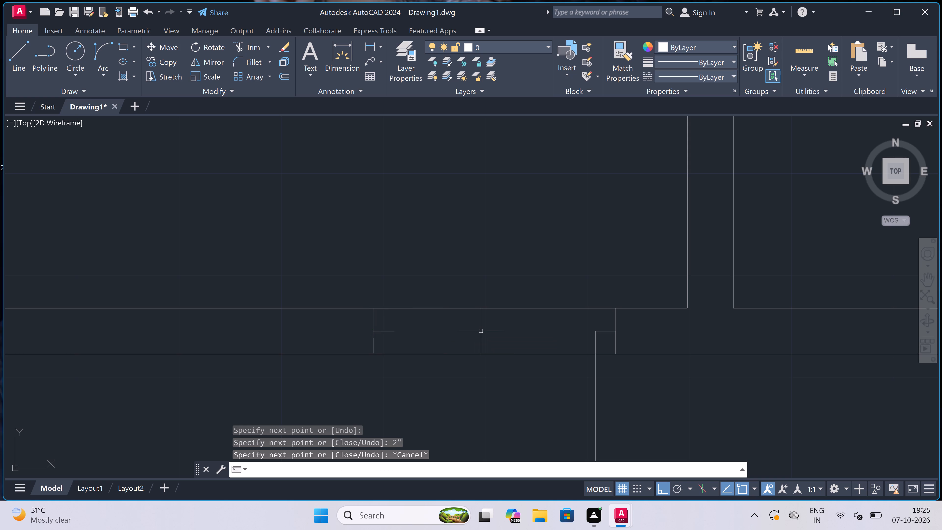
Draw the door swing arc from the leaf's lower end to the opposite stop, curving outward below the bottom wall.
scroll(350, 298, down, 2)
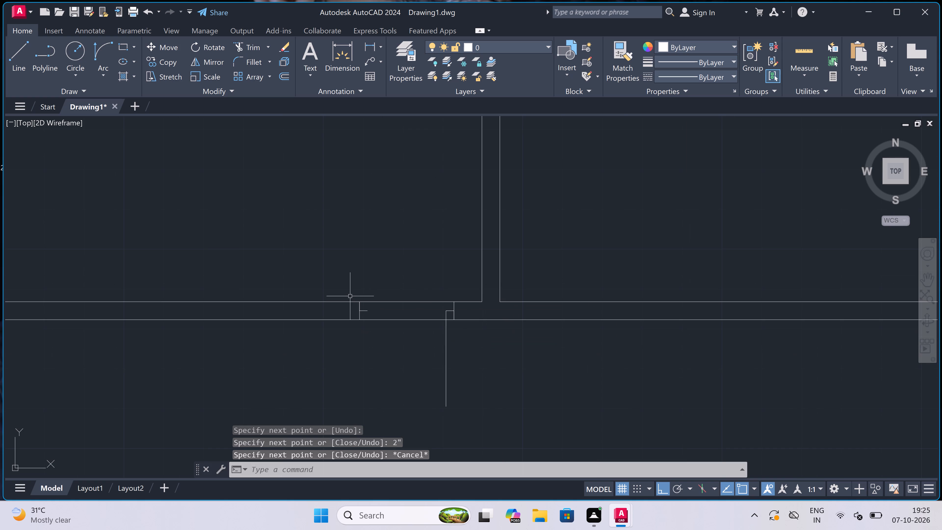
click(103, 51)
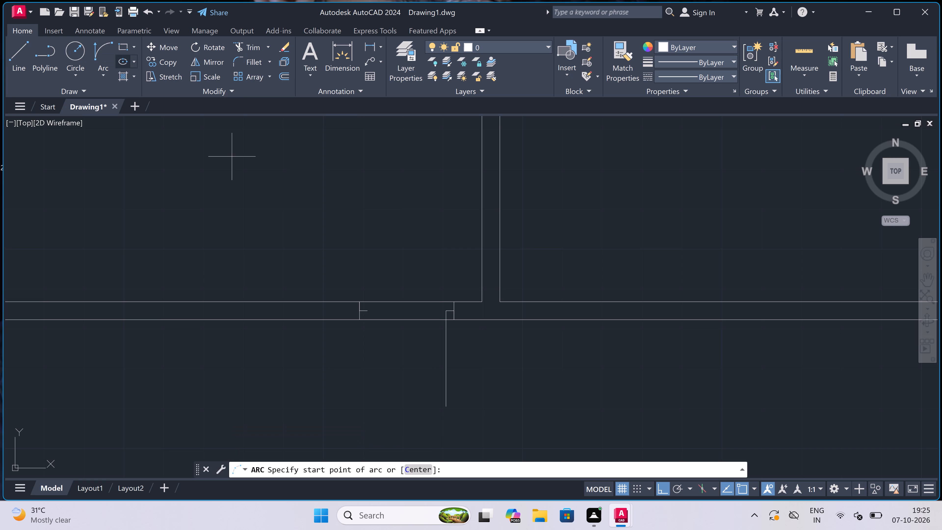
click(444, 408)
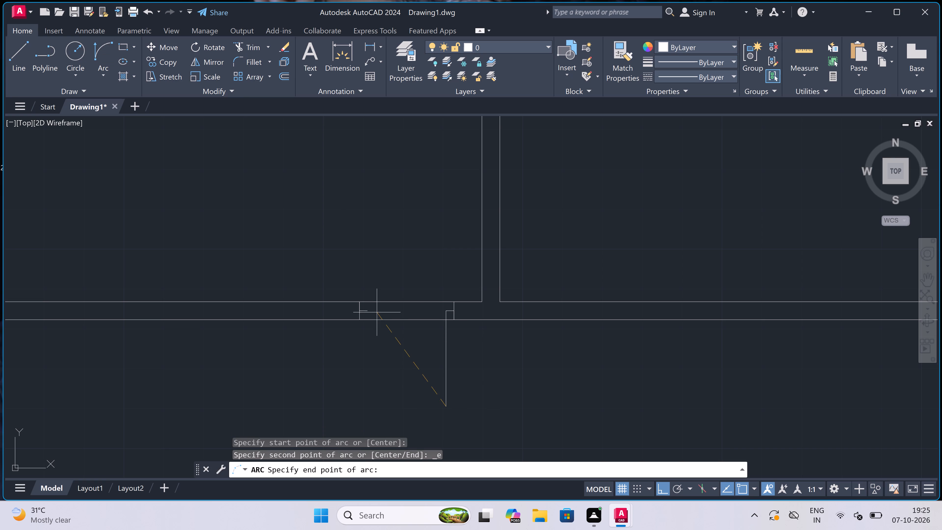
click(366, 310)
scroll(366, 310, down, 1)
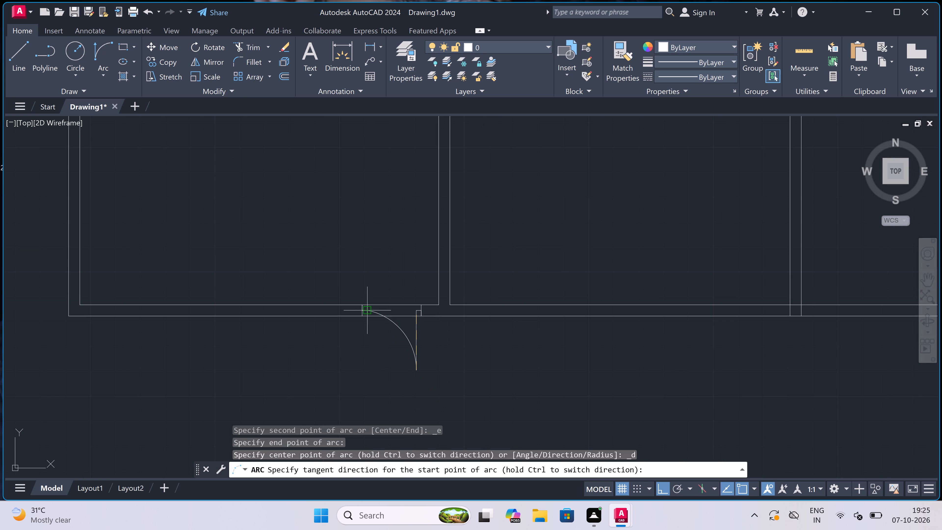
drag(324, 357, 320, 360)
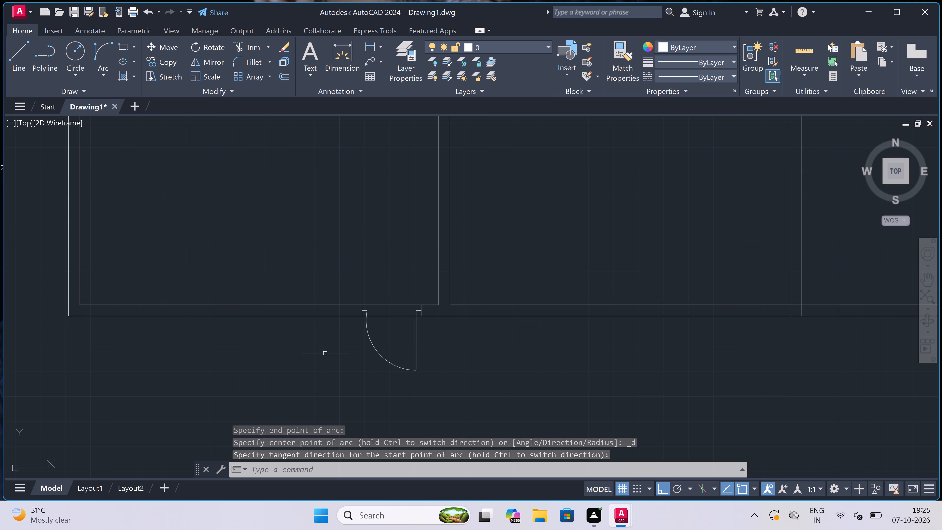
Draw the inner outline of an enclosure in the left middle bay's lower left corner: 9' up, 7' right, and down to the bottom wall.
scroll(325, 353, down, 4)
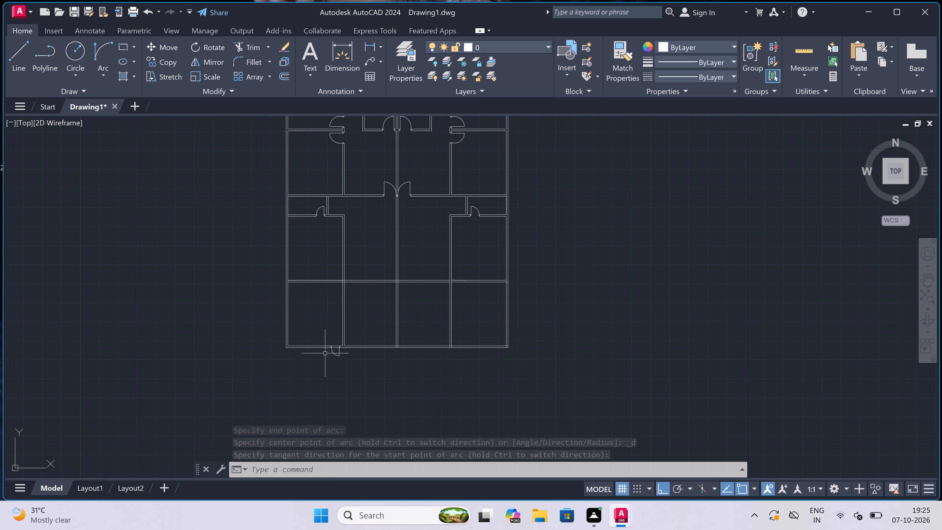
scroll(340, 339, up, 2)
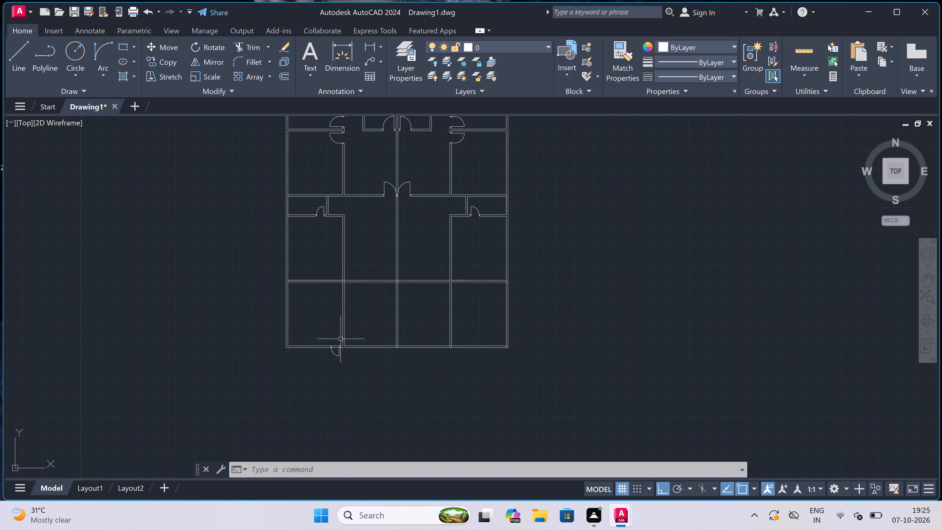
scroll(366, 337, down, 2)
scroll(360, 345, up, 3)
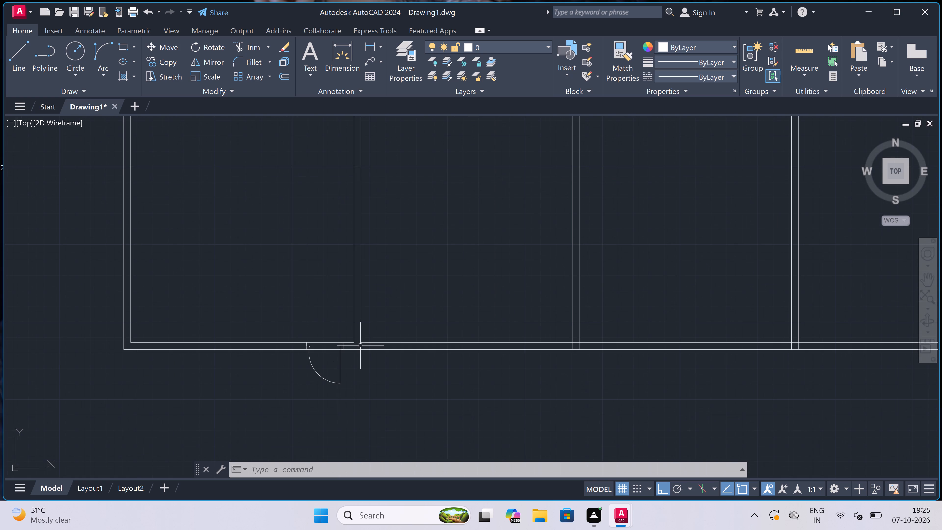
text(l)
key(space)
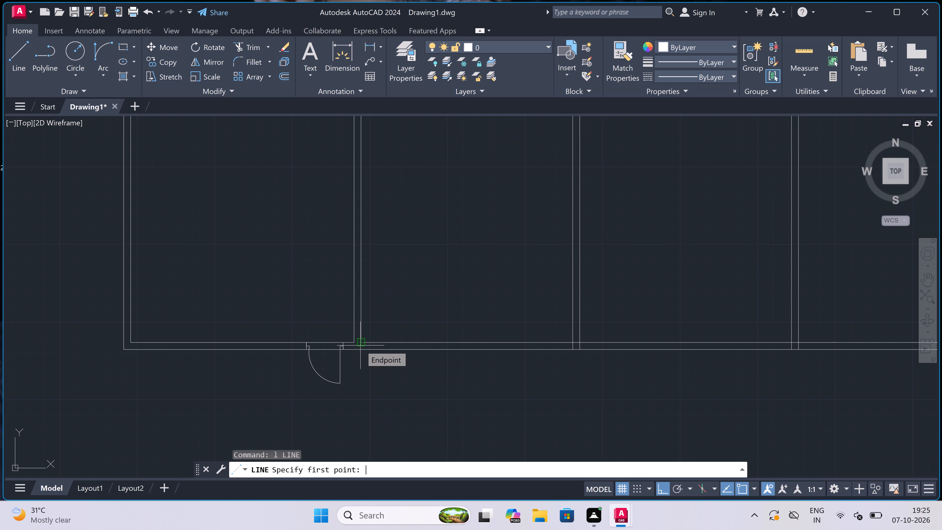
click(361, 341)
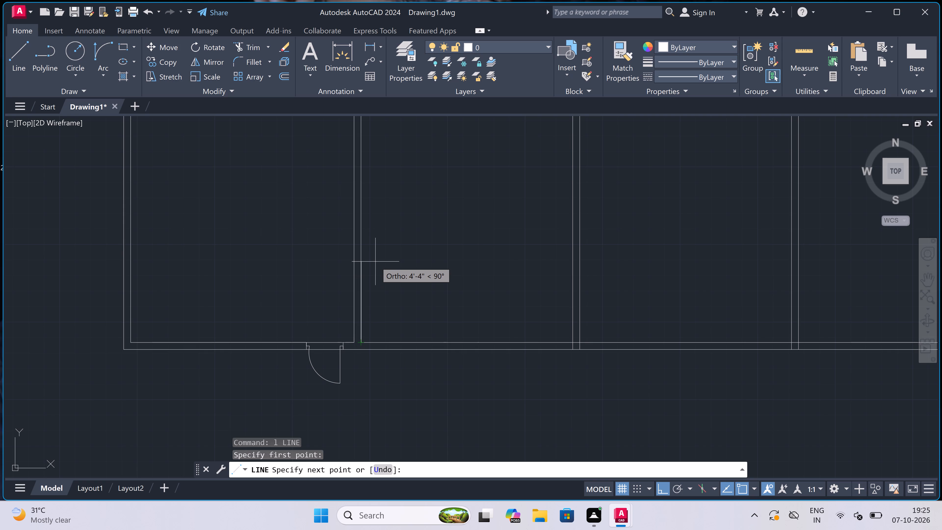
text(9')
key(space)
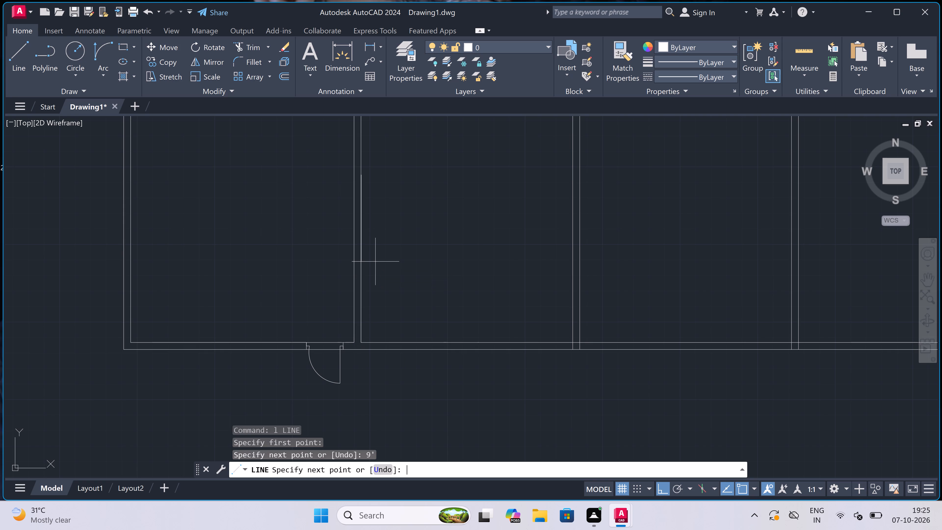
text(7')
key(space)
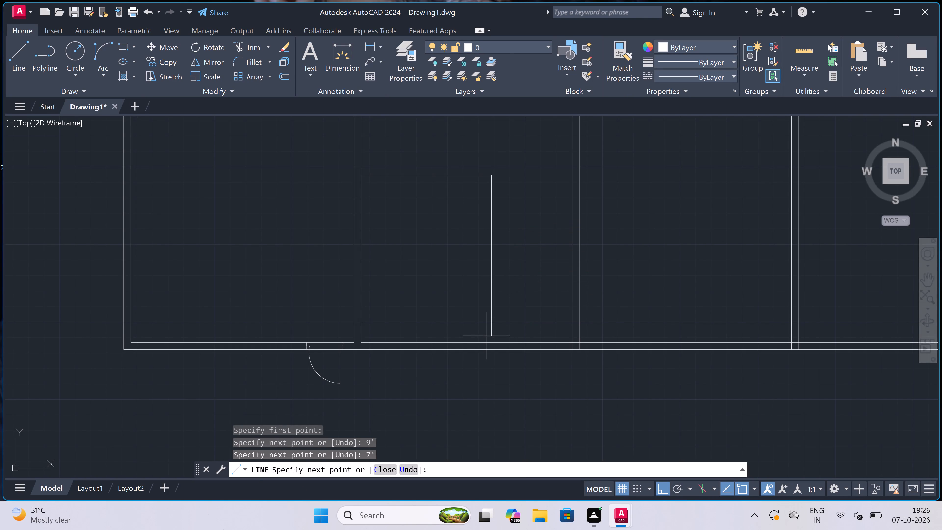
click(491, 339)
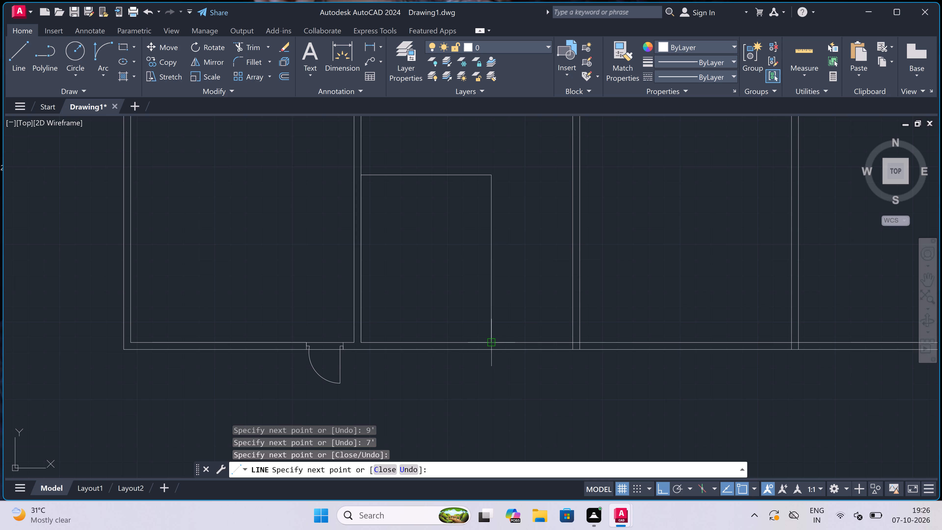
Draw the enclosure's outer wall outline offset 4.5" around its right and top sides, ending at the bay's left wall.
key(4)
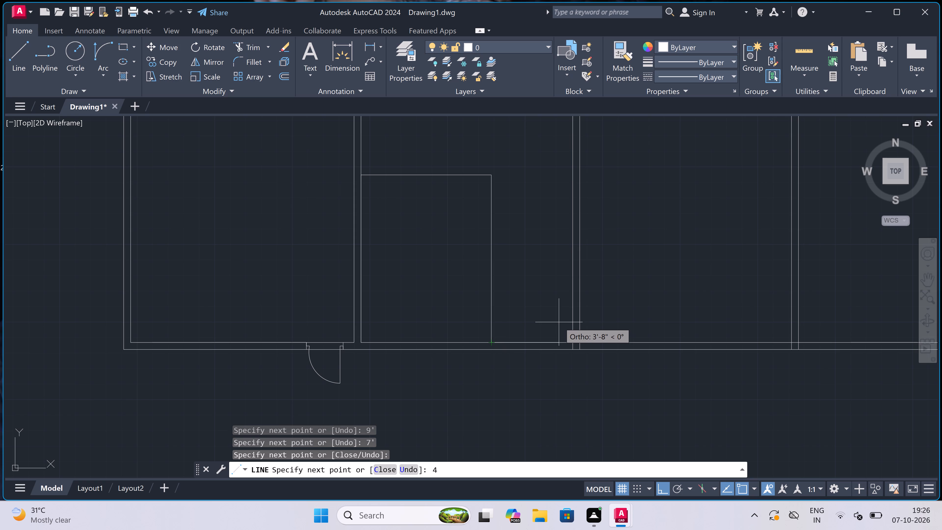
text(.5)
text(")
key(space)
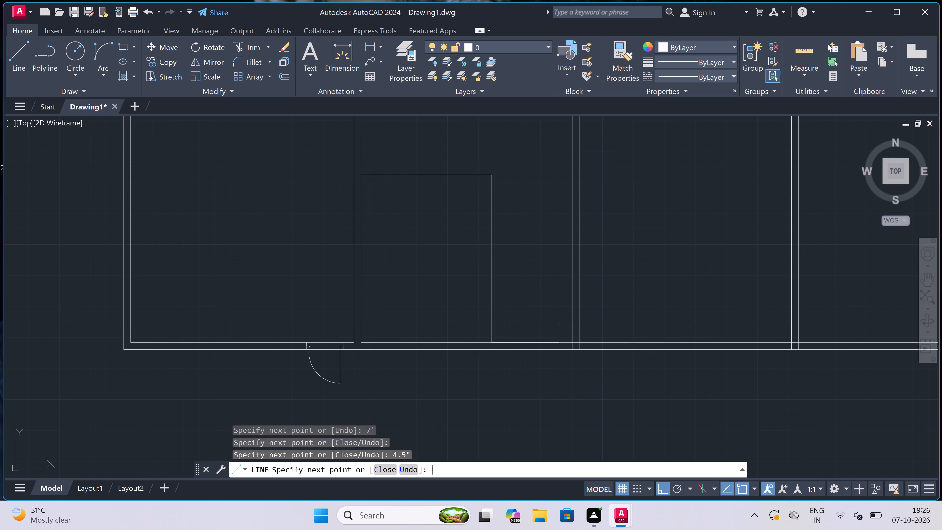
scroll(554, 322, down, 1)
scroll(514, 212, up, 1)
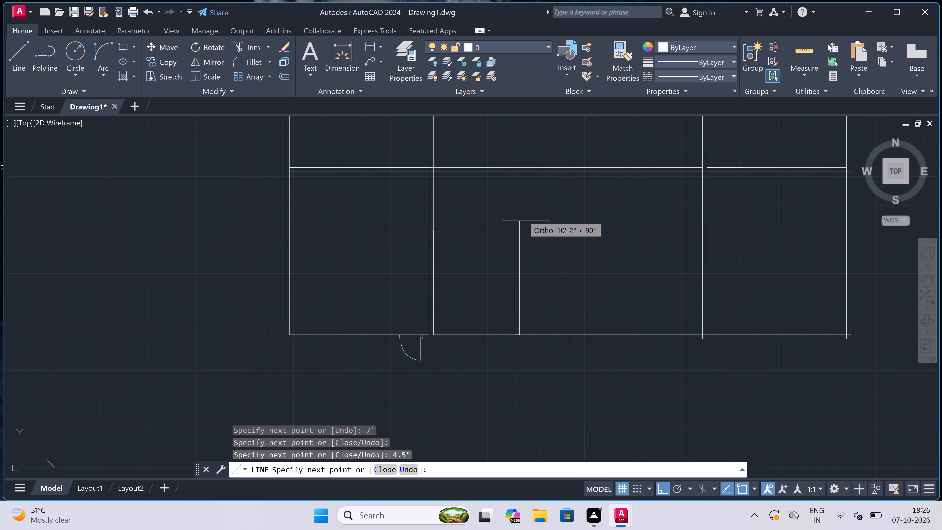
scroll(517, 212, up, 3)
scroll(534, 242, up, 1)
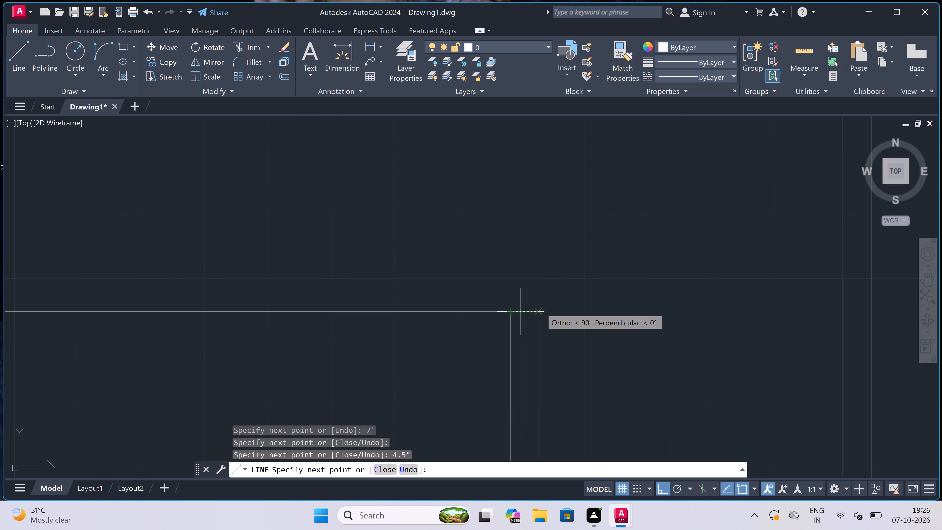
click(539, 312)
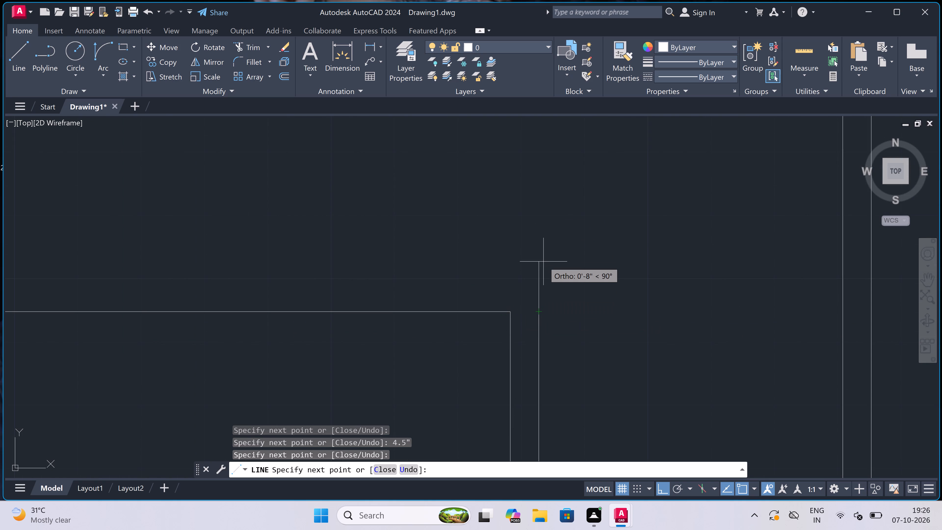
text(4.5)
text(")
key(space)
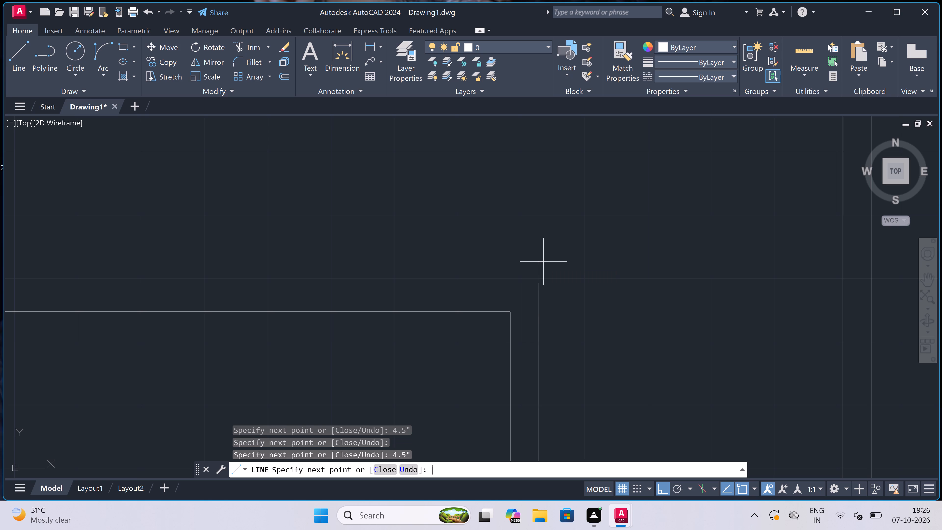
scroll(543, 262, down, 2)
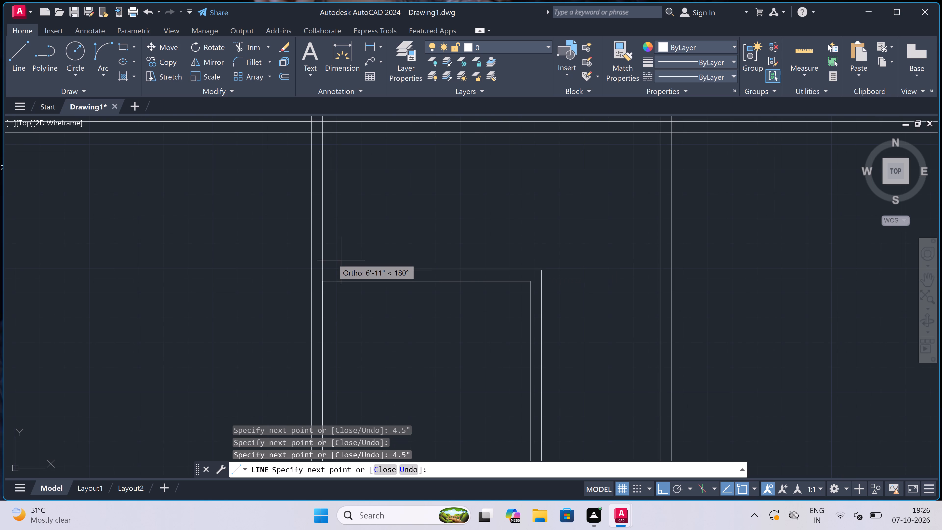
click(326, 270)
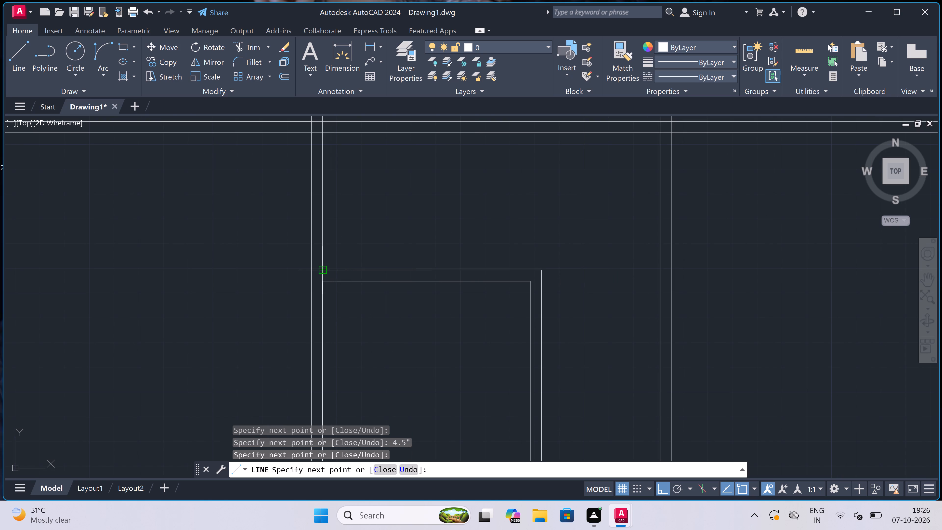
key(Escape)
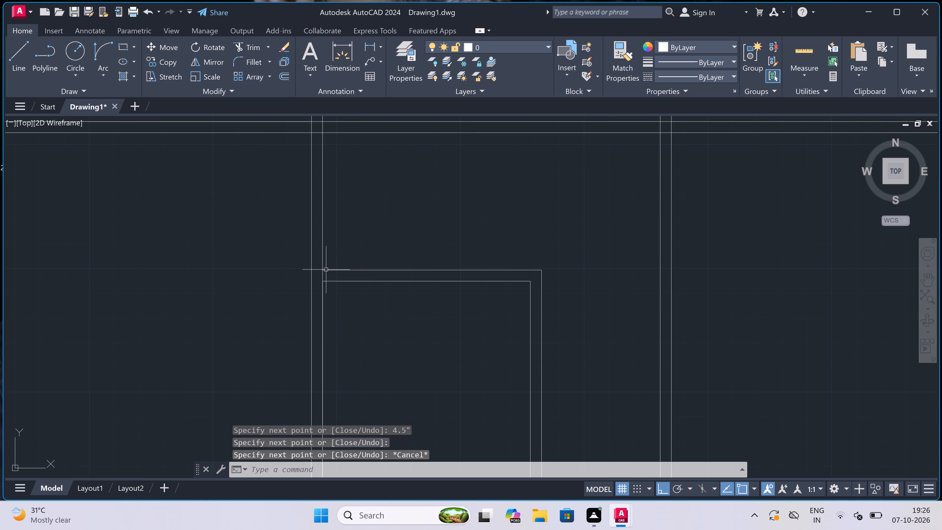
Draw a mirrored enclosure's inner outline from the right middle bay's lower right corner: 7' left, 9' up, and right to the bay's wall.
scroll(326, 270, down, 4)
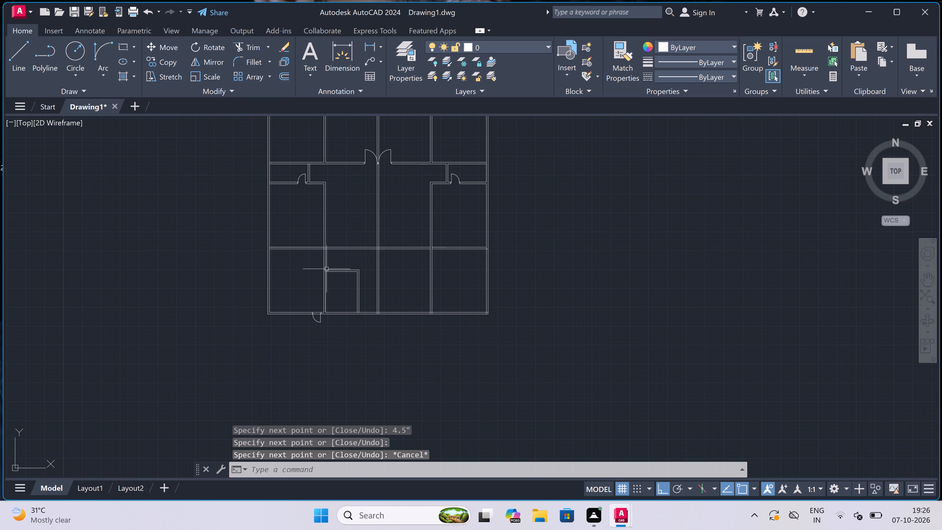
scroll(408, 287, up, 2)
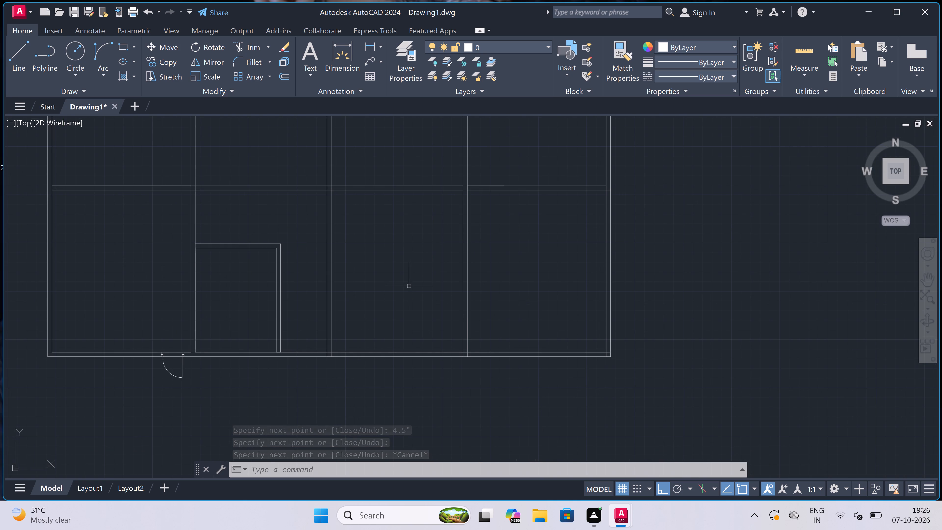
text(l)
key(space)
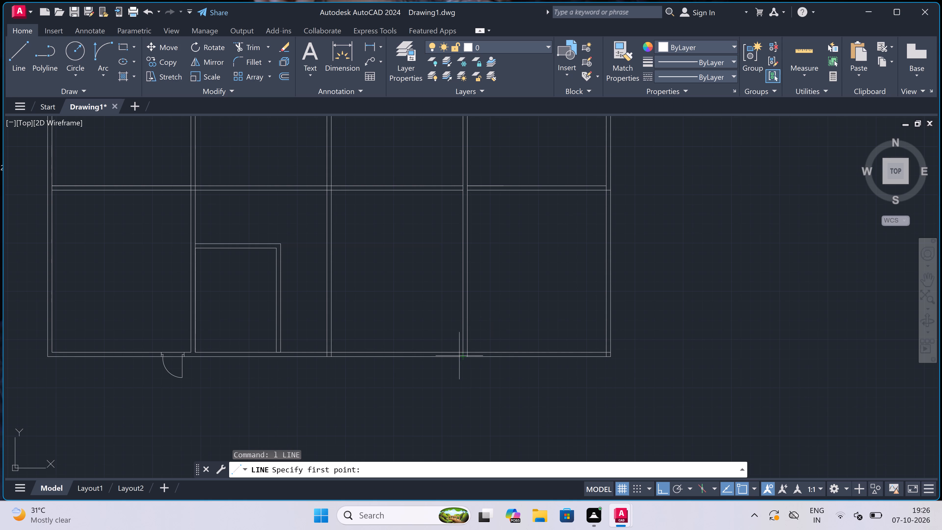
scroll(460, 355, up, 1)
click(464, 350)
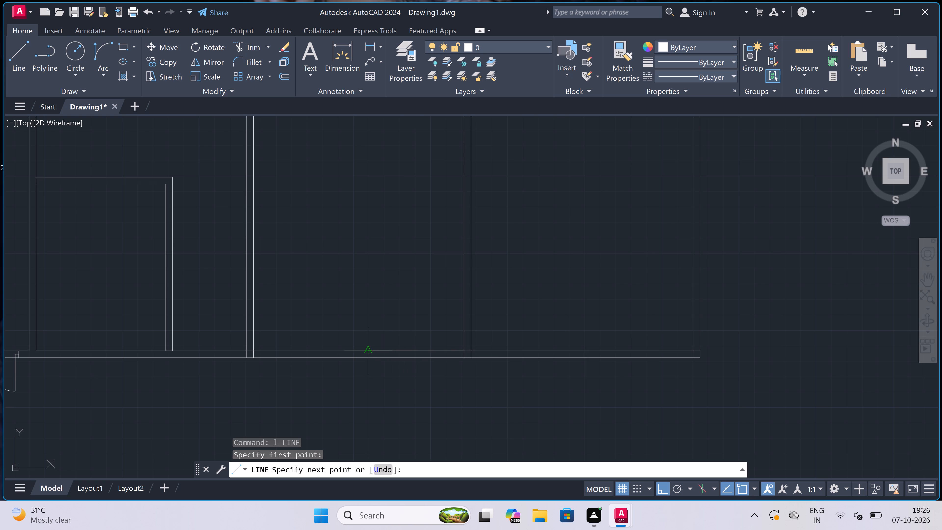
text(7')
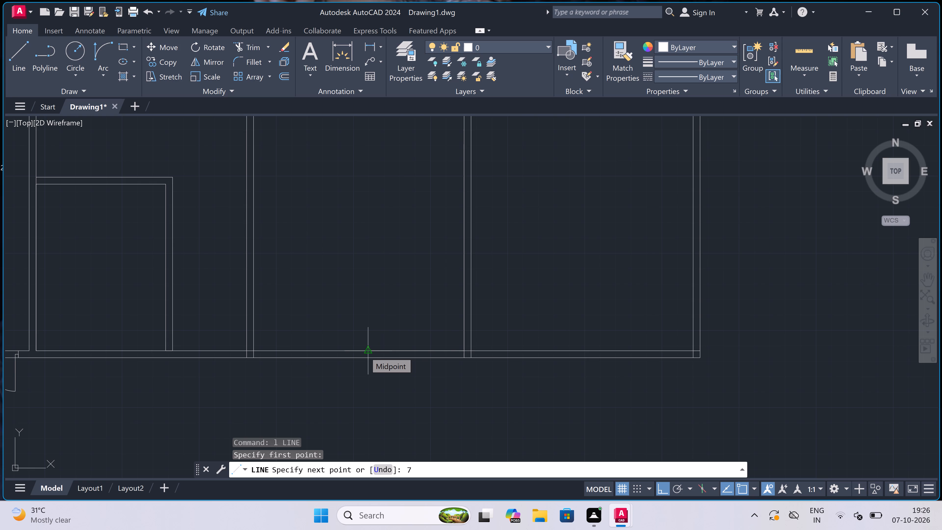
key(space)
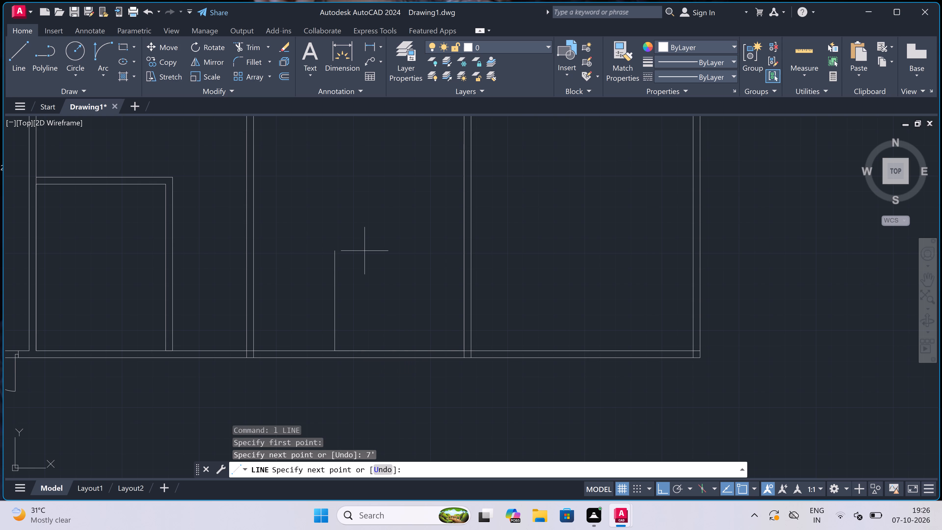
text(9')
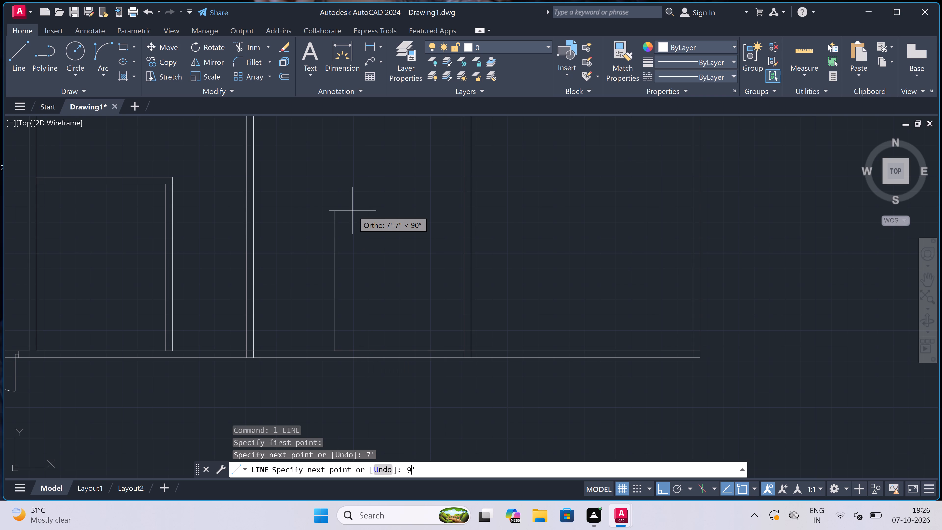
key(space)
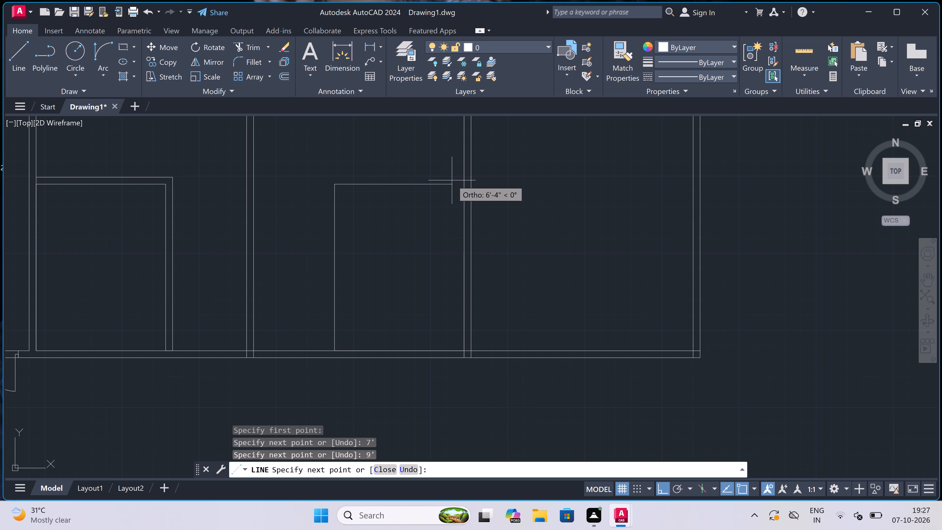
click(463, 185)
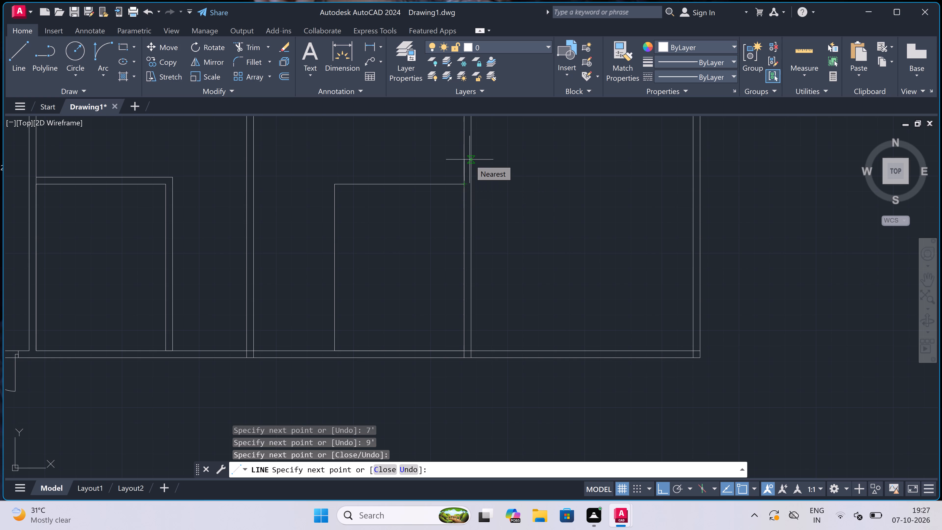
Draw the mirrored enclosure's outer wall outline offset 4.5" above its top and around its left side, ending at the bottom wall.
text(4.5)
text(")
key(space)
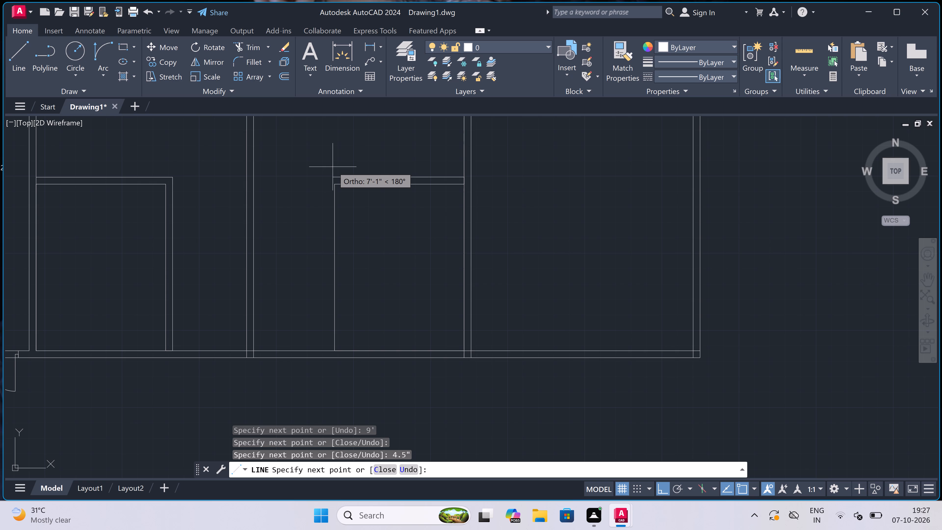
scroll(333, 167, up, 2)
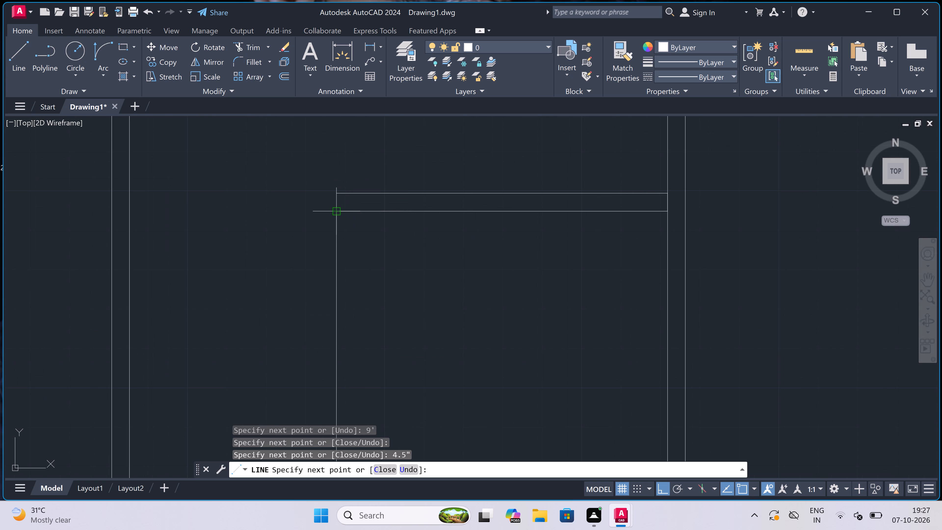
click(335, 187)
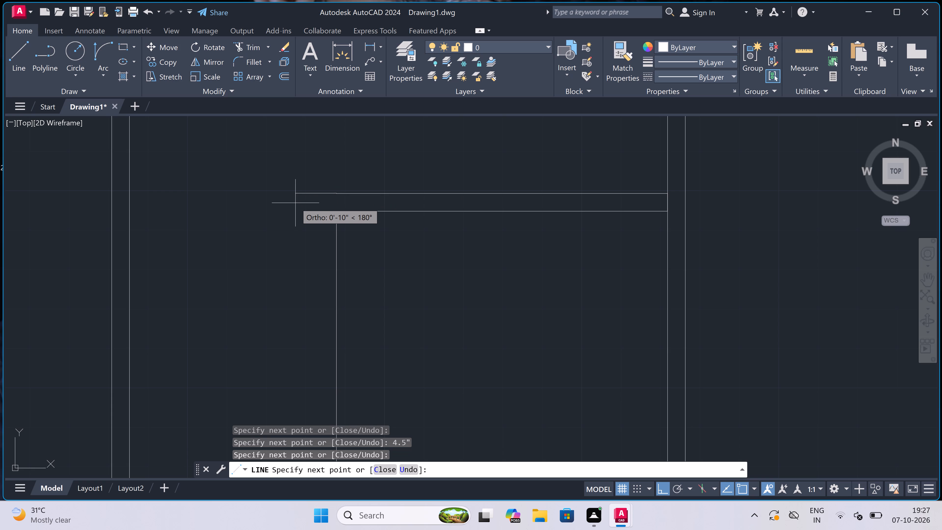
key(ctrl+z)
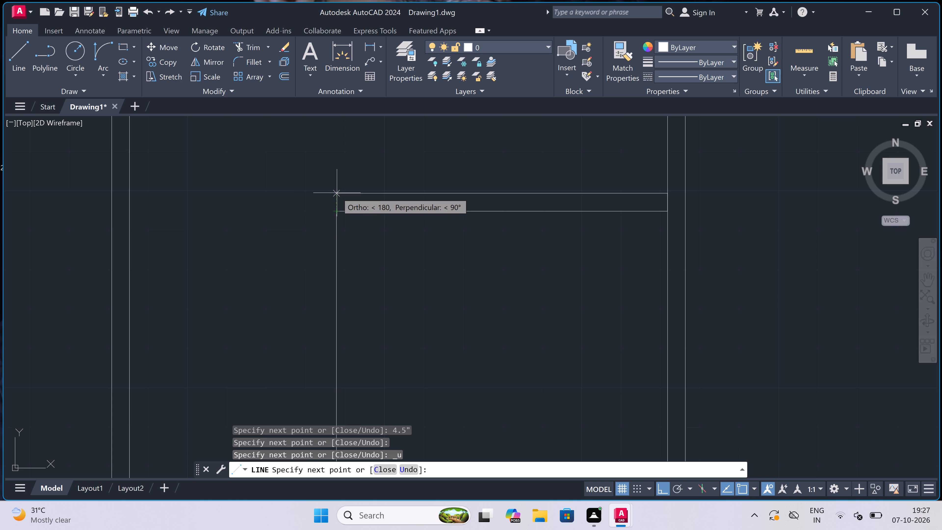
click(337, 193)
text(4.5)
text(")
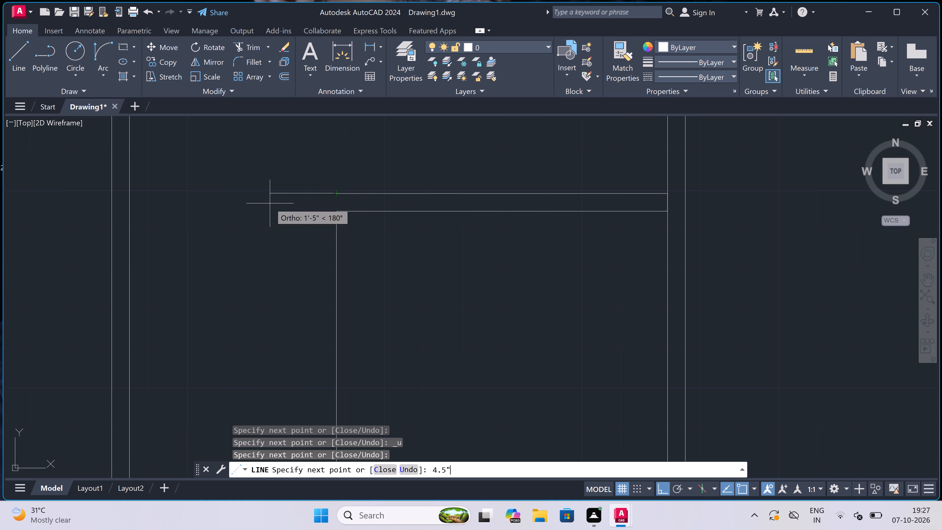
key(space)
scroll(273, 201, down, 1)
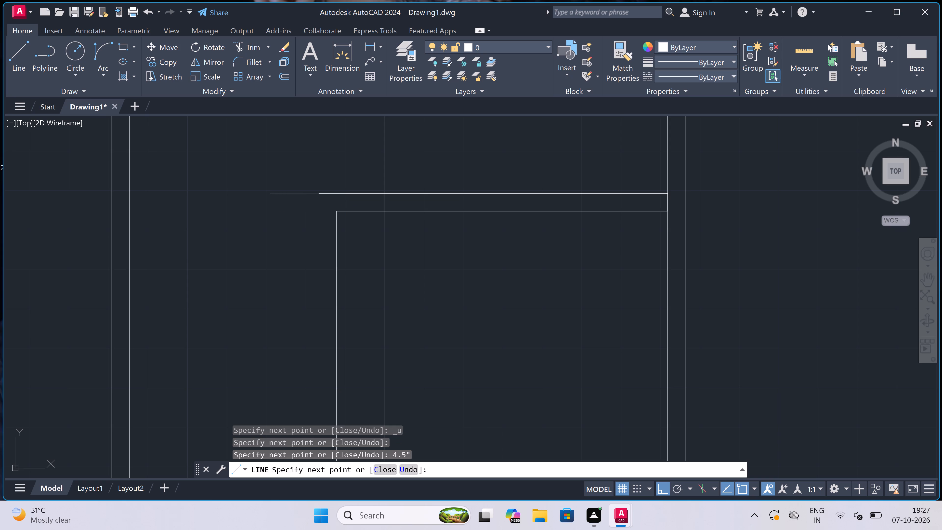
scroll(273, 201, down, 2)
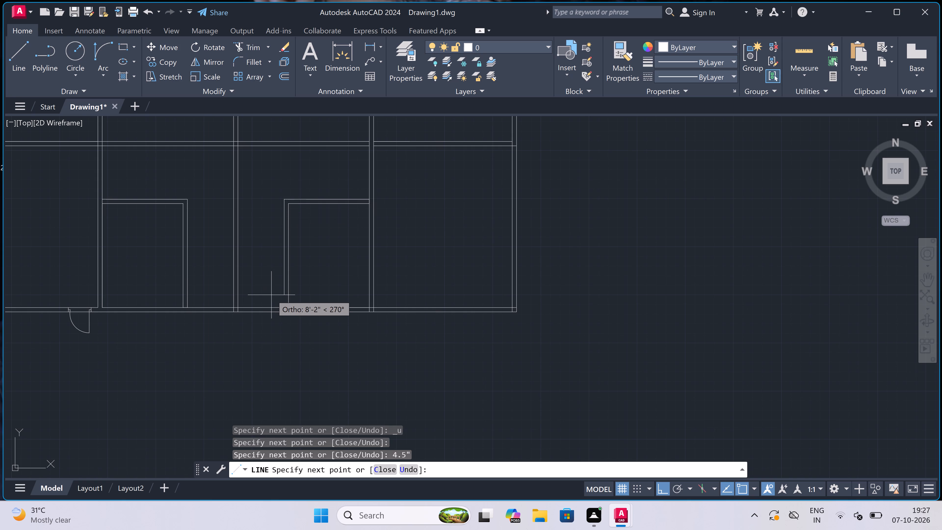
scroll(274, 306, up, 2)
click(300, 309)
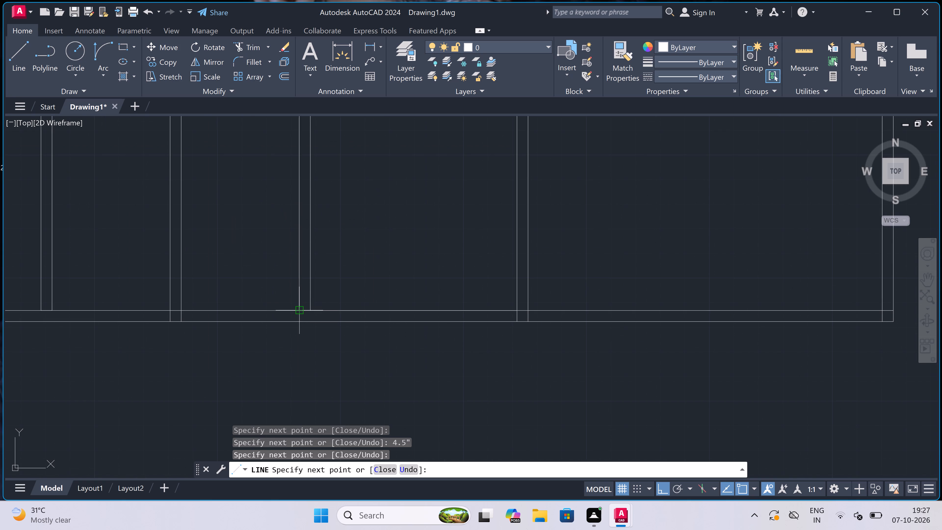
key(Escape)
Draw a projection below the bottom wall: 4' down from the left enclosure's outer corner, across, and up to the right enclosure's outer corner.
key(space)
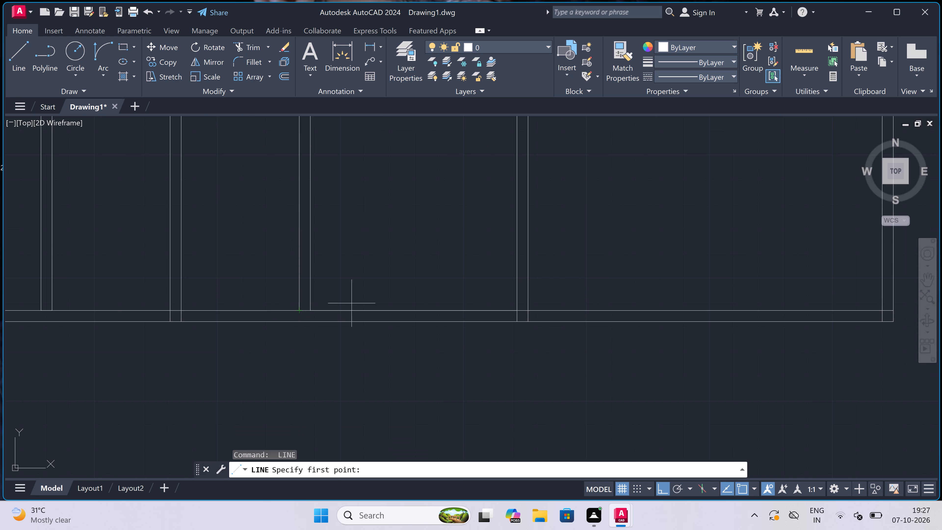
scroll(352, 303, down, 2)
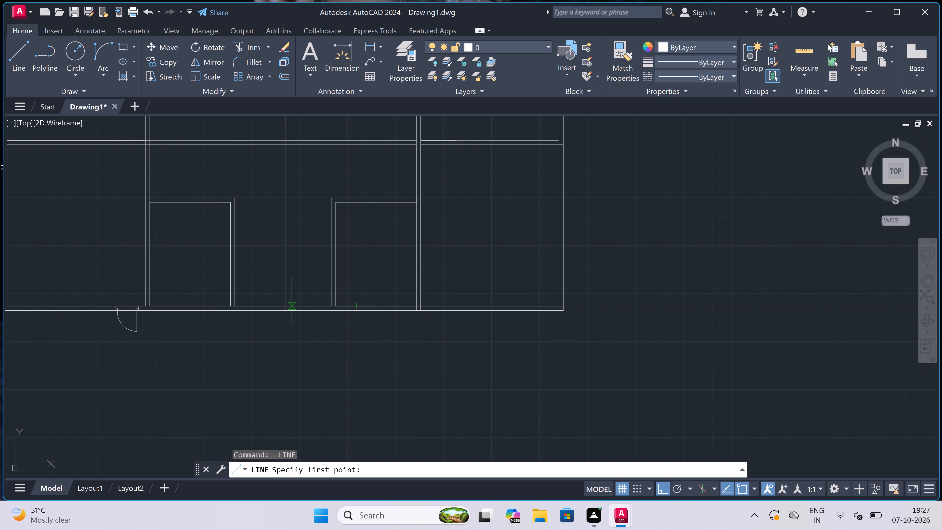
click(235, 307)
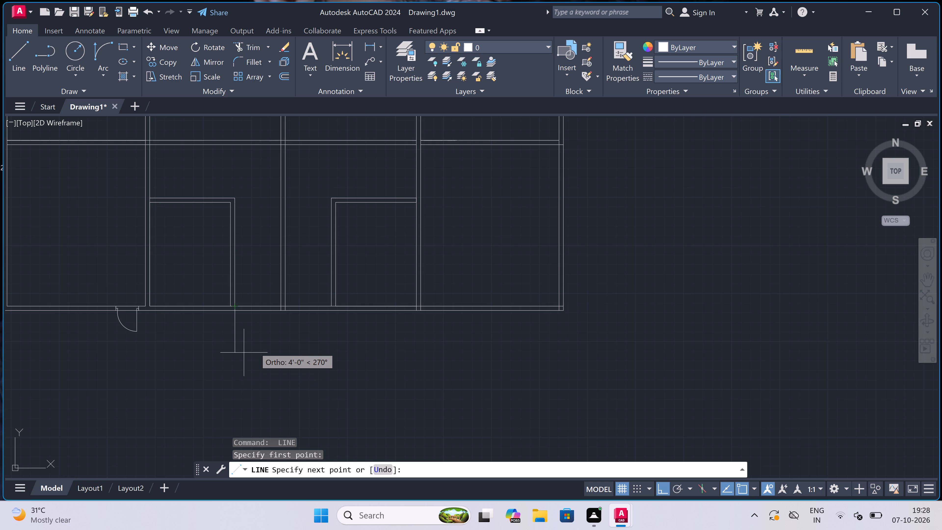
text(4')
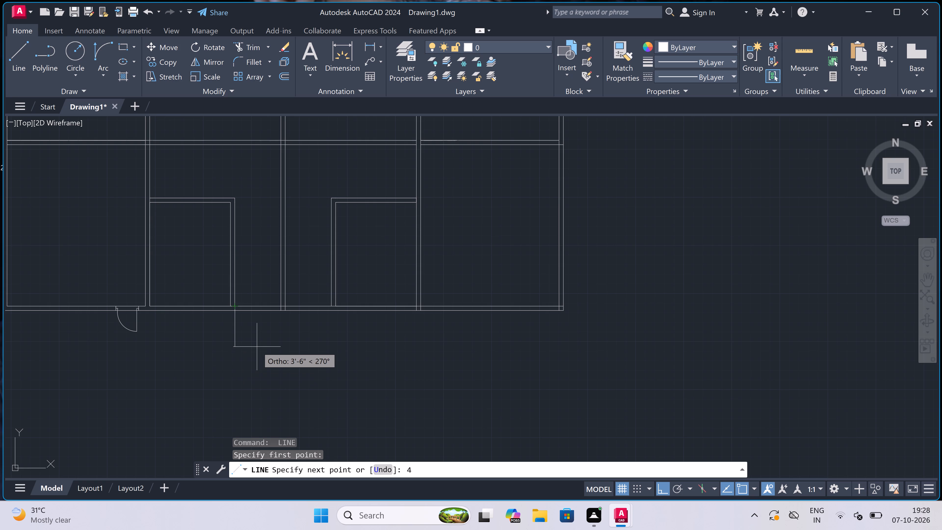
key(space)
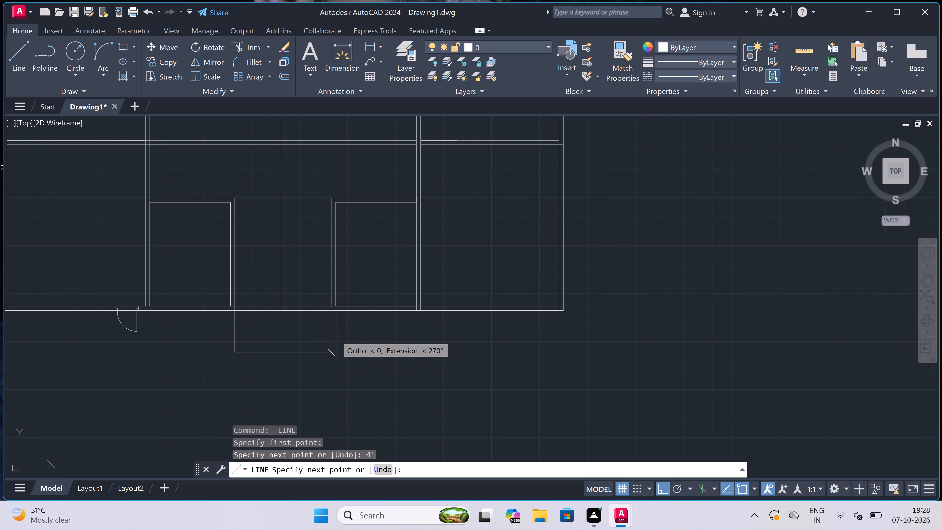
click(330, 352)
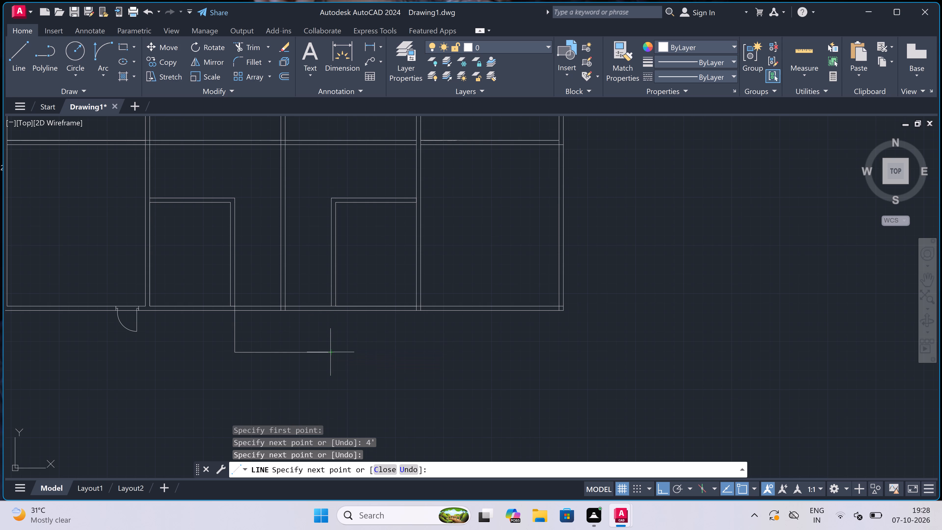
double_click(330, 306)
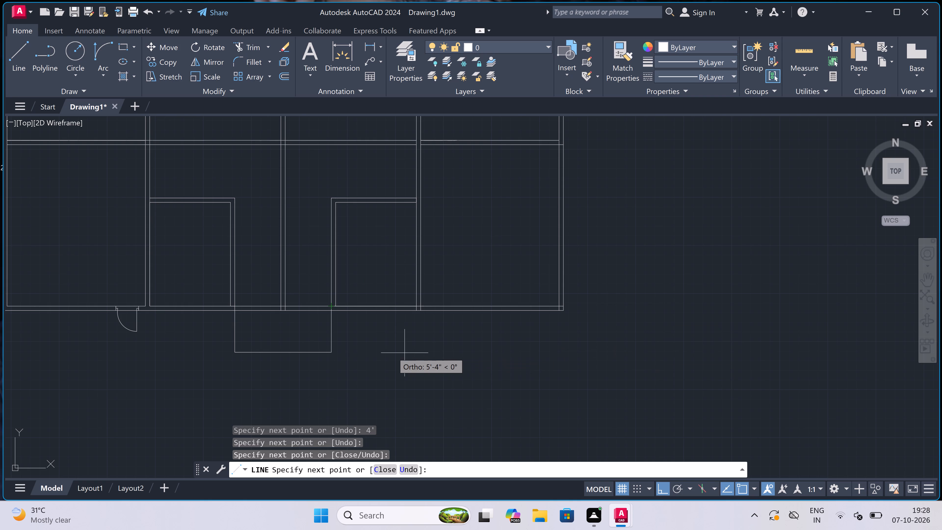
scroll(391, 353, up, 3)
scroll(403, 329, down, 5)
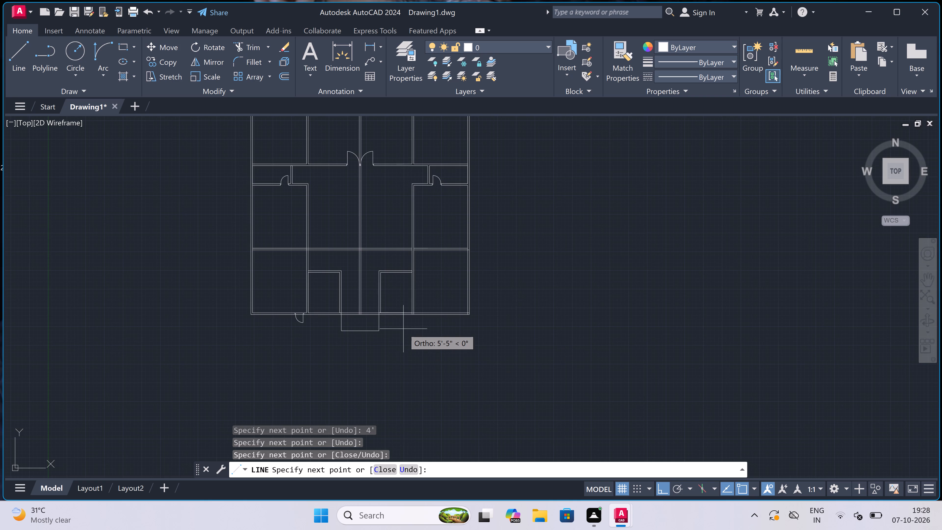
scroll(129, 305, up, 3)
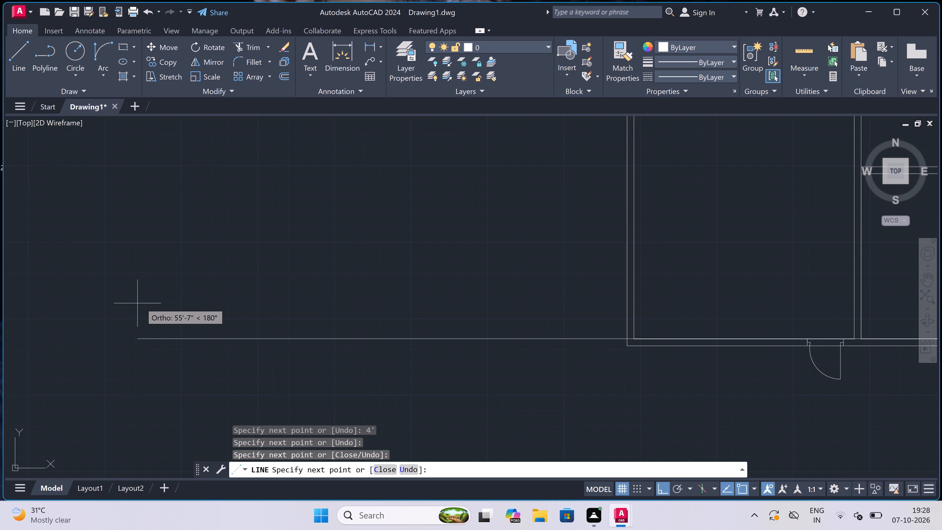
scroll(183, 302, down, 3)
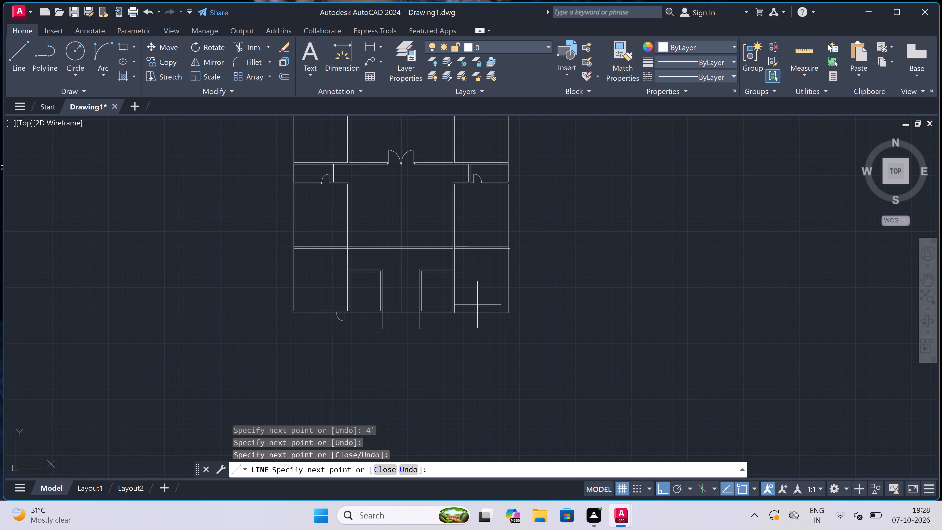
scroll(402, 316, up, 3)
key(Escape)
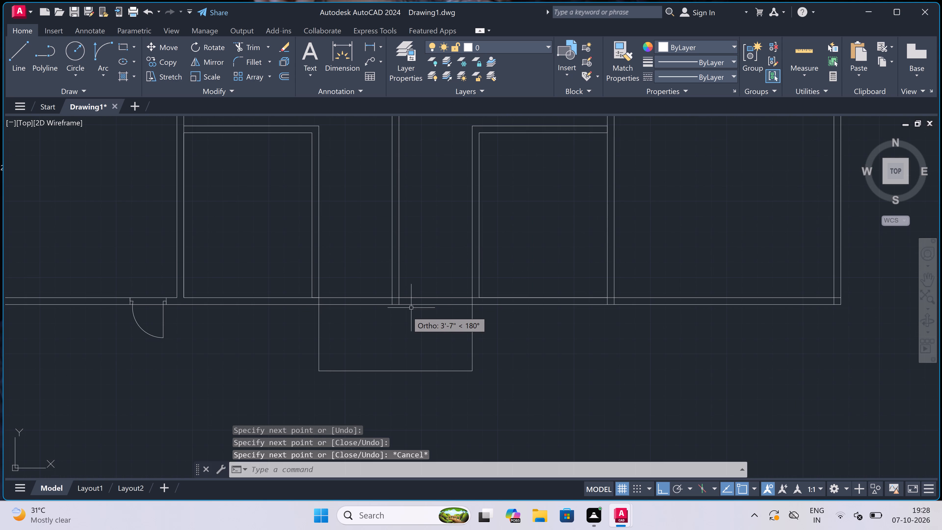
Draw the projection's outer wall outline offset 4.5" around its right, bottom and left sides, ending at the bottom wall's outer line.
key(space)
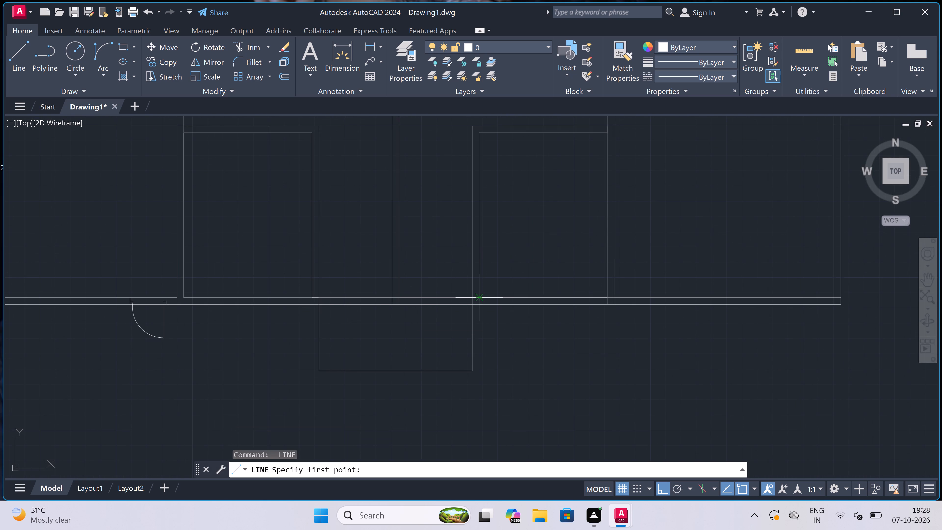
click(481, 298)
scroll(485, 378, up, 2)
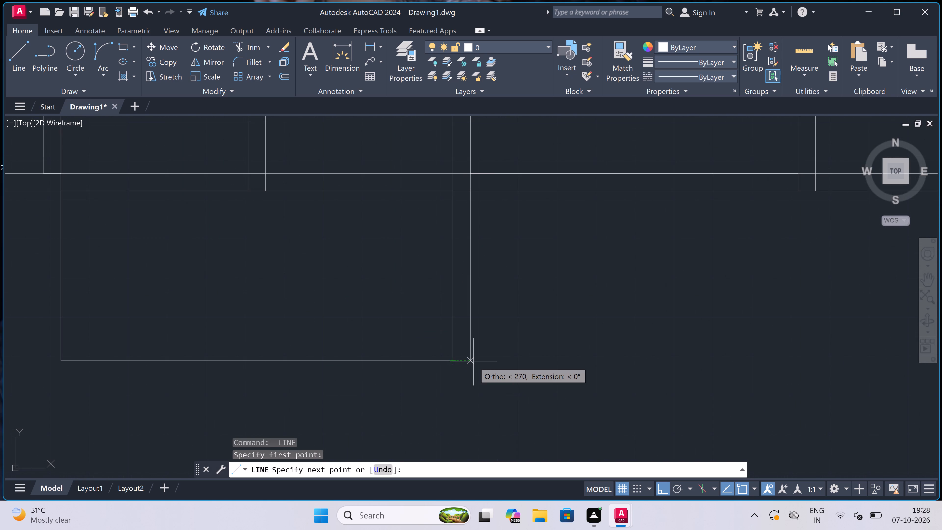
click(473, 362)
text(4.5")
key(space)
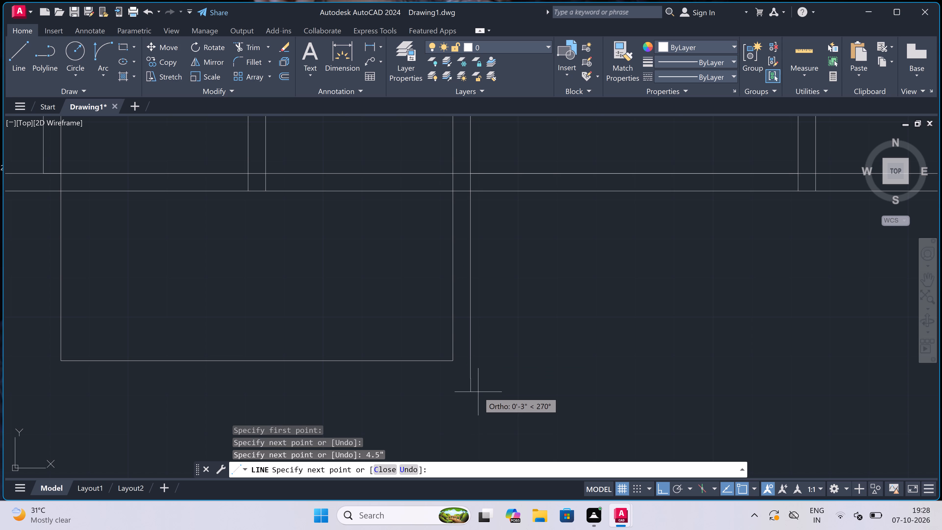
scroll(478, 390, down, 2)
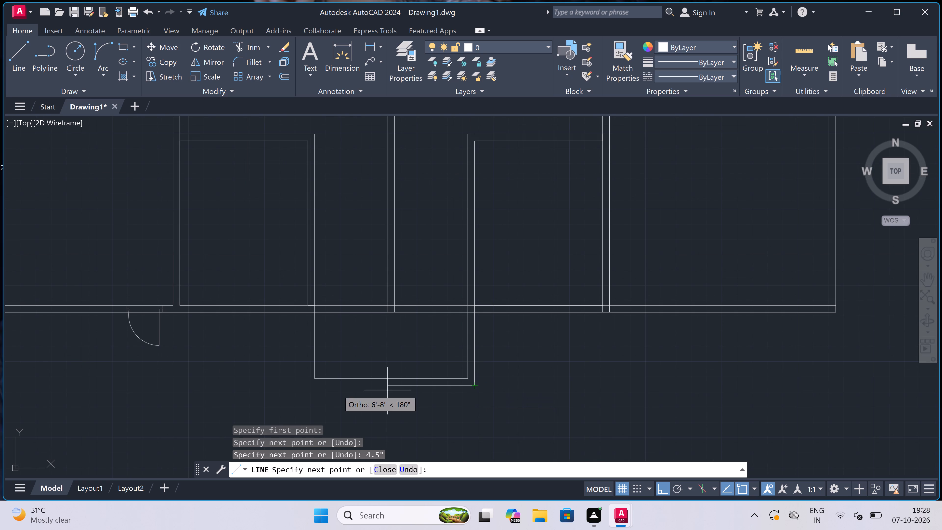
scroll(302, 387, up, 3)
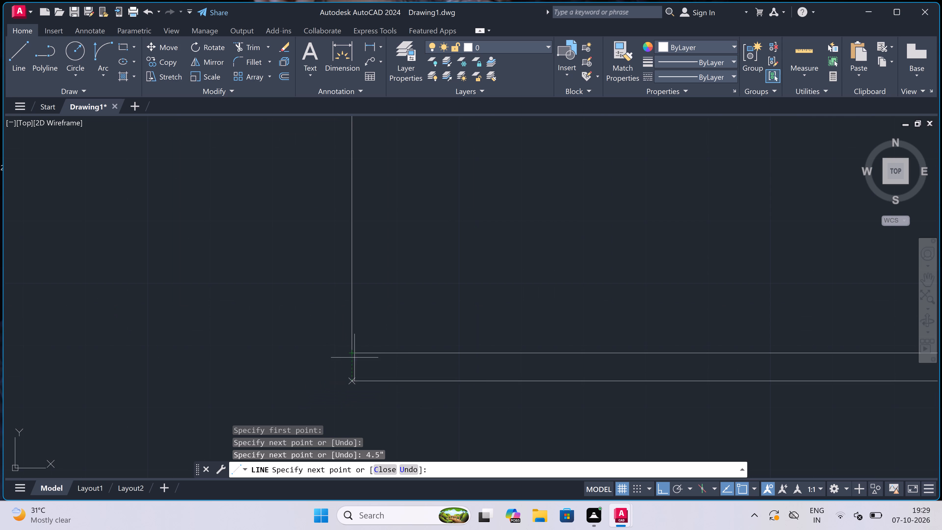
click(350, 379)
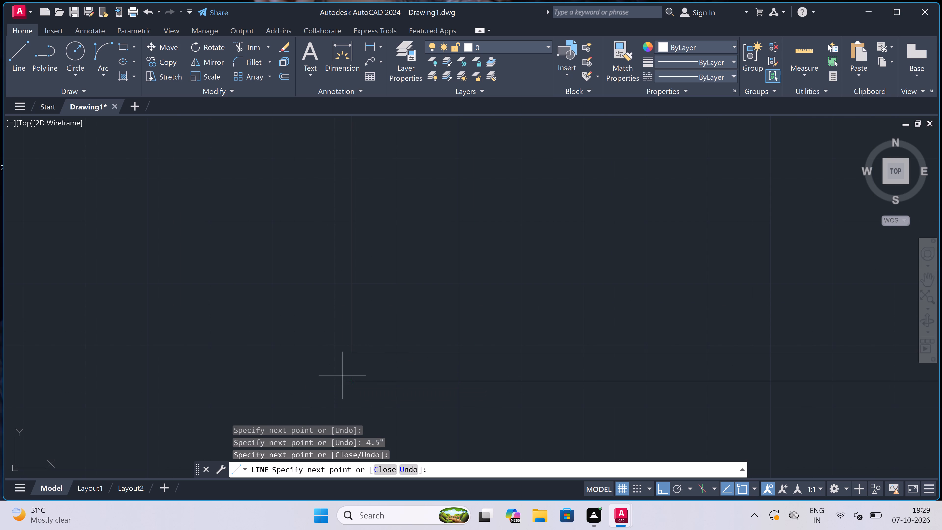
key(4)
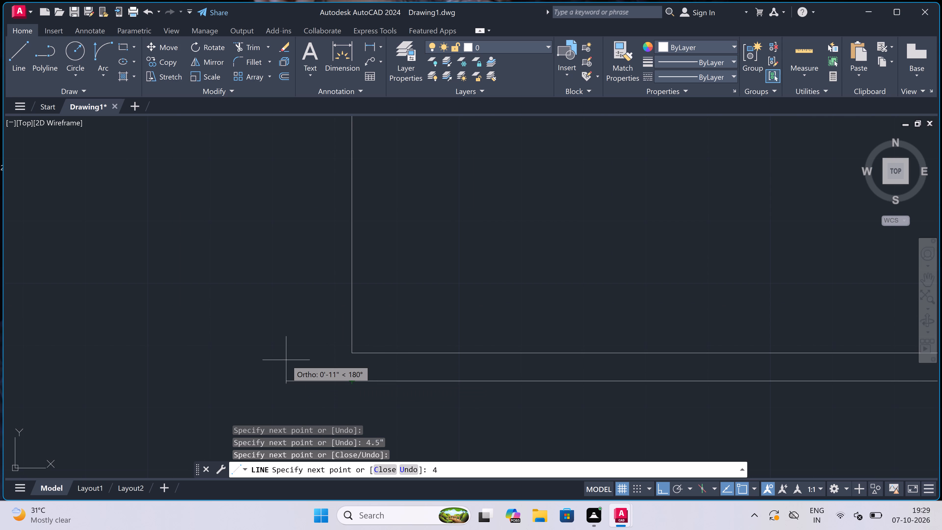
text(.5")
key(space)
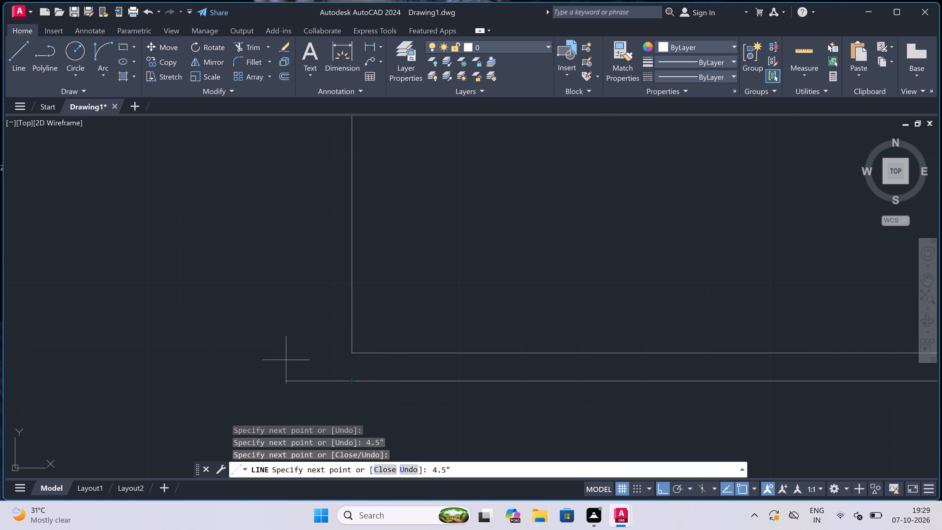
scroll(286, 359, down, 2)
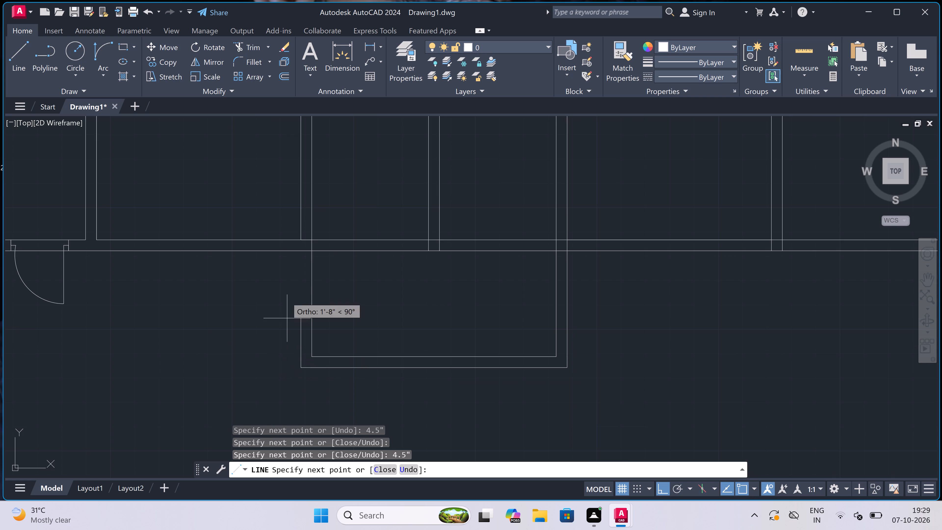
scroll(286, 249, up, 2)
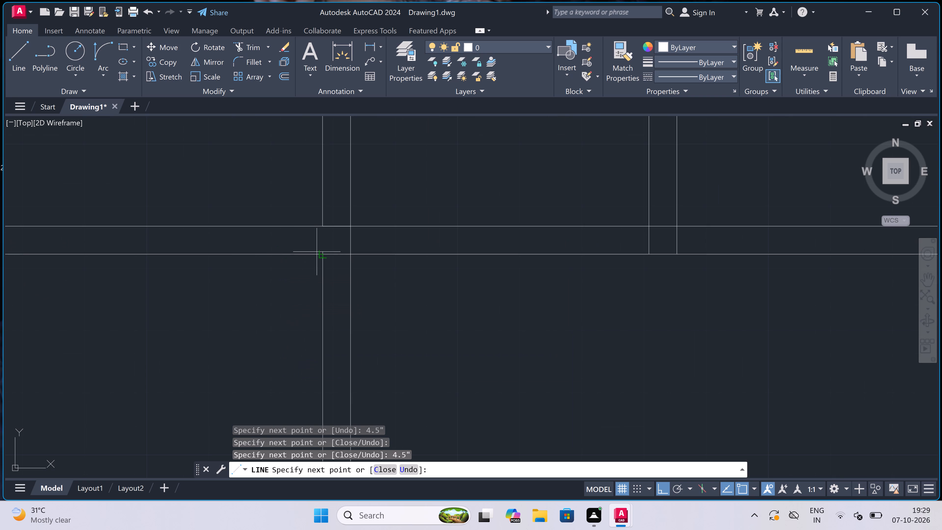
click(318, 252)
key(Escape)
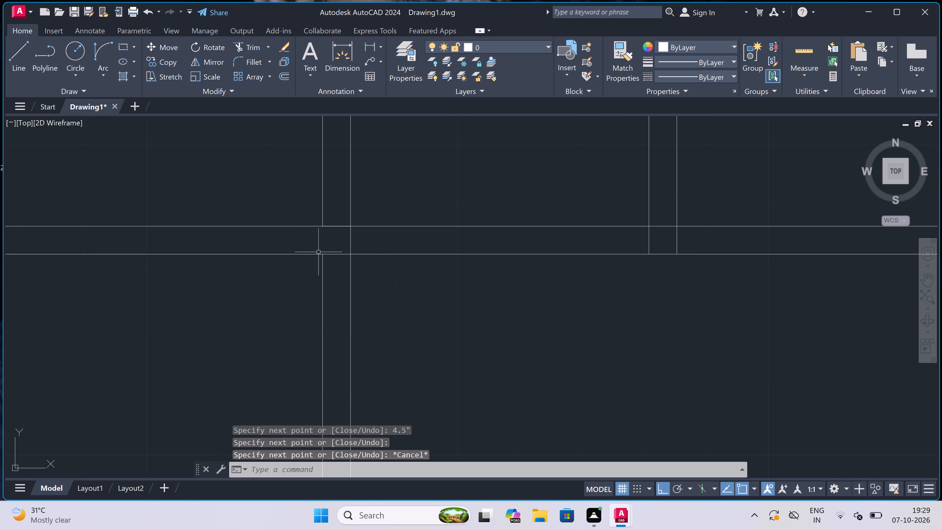
Trim both bottom wall lines between the two enclosures, opening the passage into the 4' projection.
scroll(318, 252, down, 1)
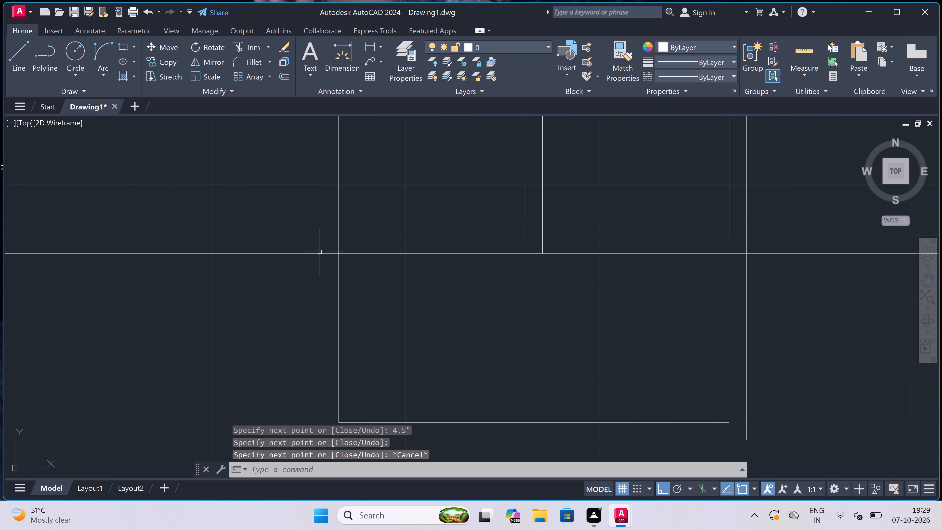
scroll(354, 254, down, 2)
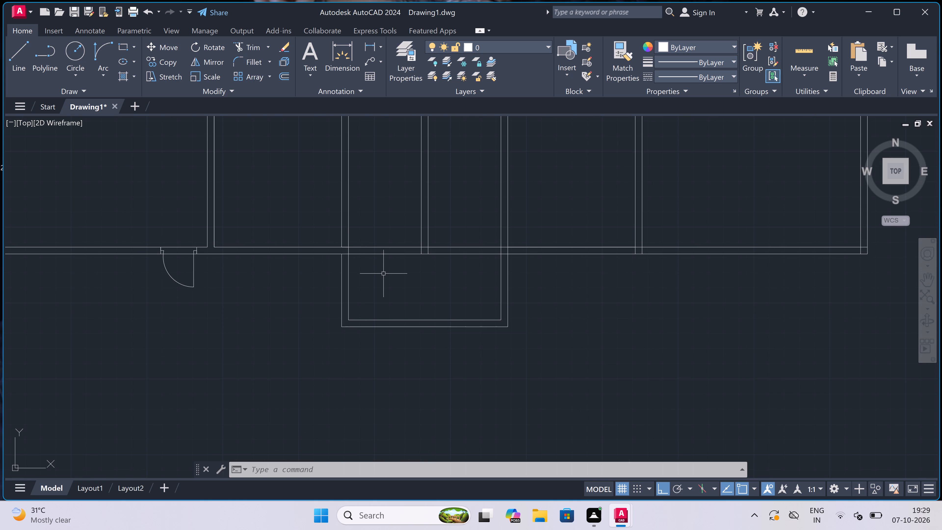
scroll(384, 274, down, 2)
scroll(385, 248, up, 3)
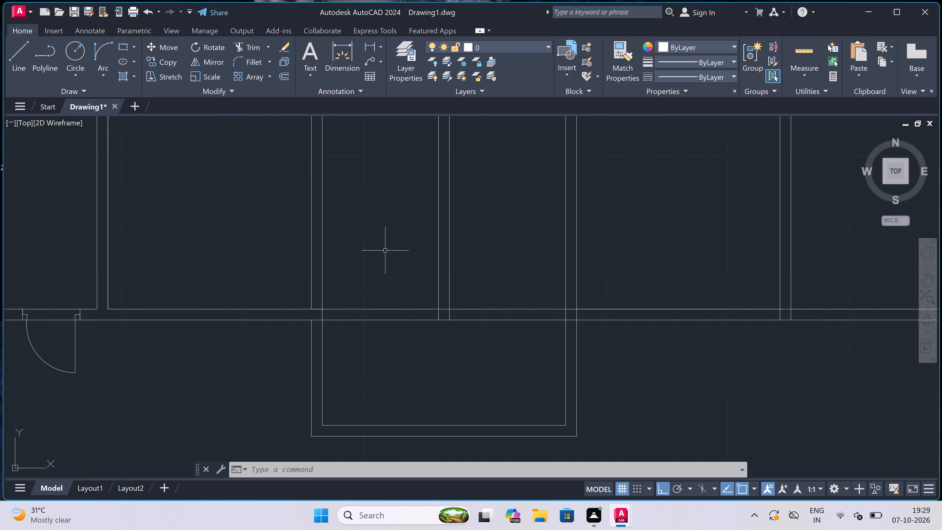
text(tr)
key(space)
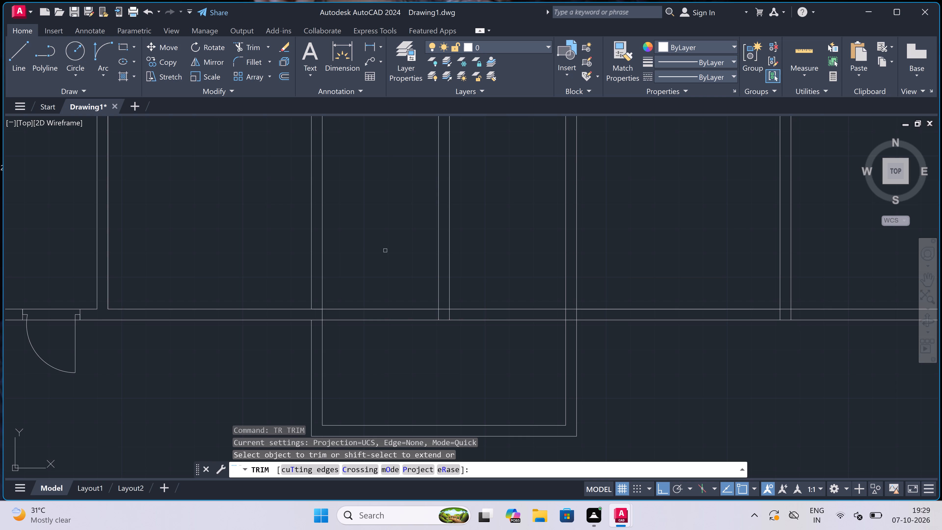
click(385, 251)
click(384, 348)
click(390, 282)
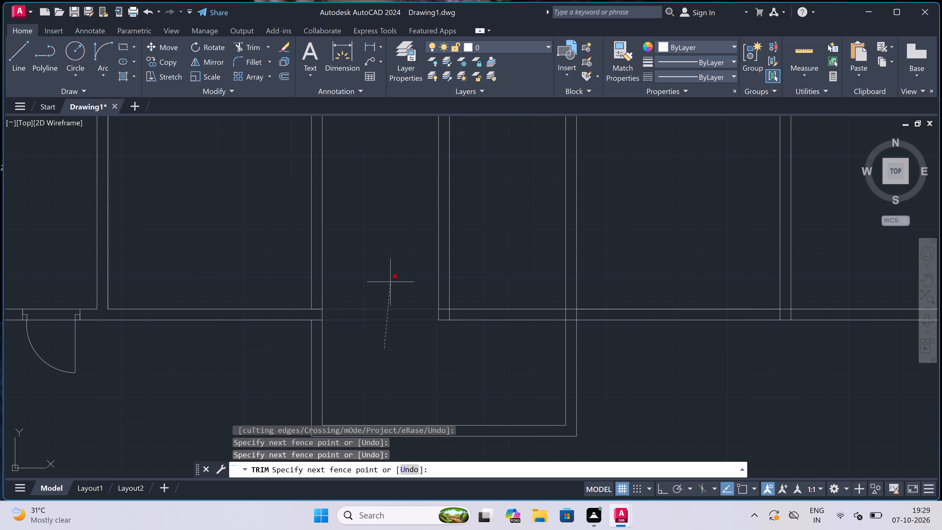
click(502, 280)
click(506, 340)
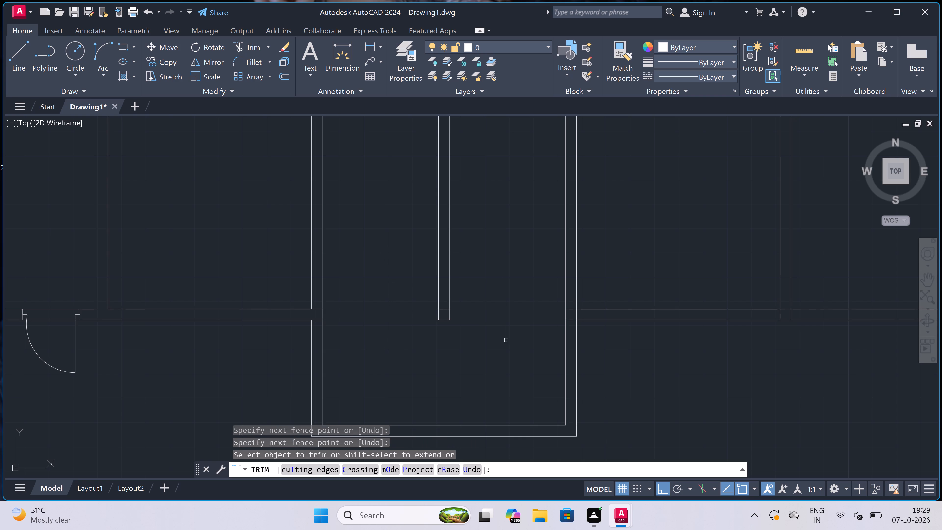
Trim away the centre partition and its leftover pieces below the horizontal cross wall, between the two enclosures.
click(500, 315)
click(388, 319)
click(435, 334)
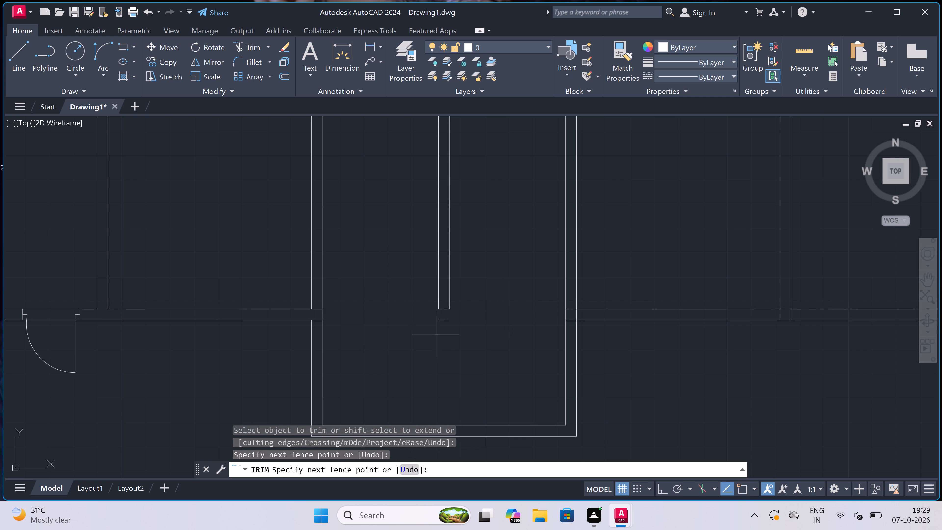
click(457, 246)
click(457, 246)
scroll(429, 255, down, 4)
click(429, 255)
scroll(431, 265, up, 2)
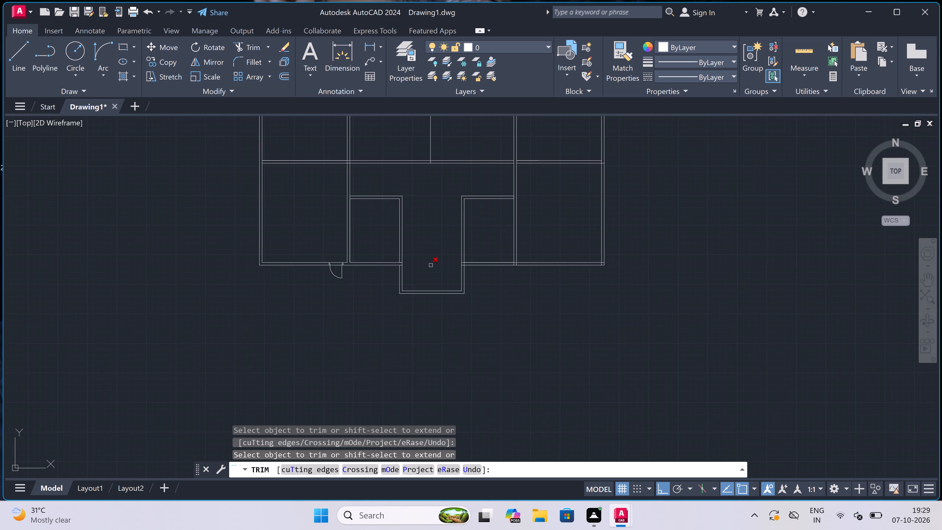
click(431, 265)
Trim the bottom wall's line ends inside the projection's left side wall to clean up that junction.
scroll(431, 265, up, 4)
scroll(431, 265, down, 4)
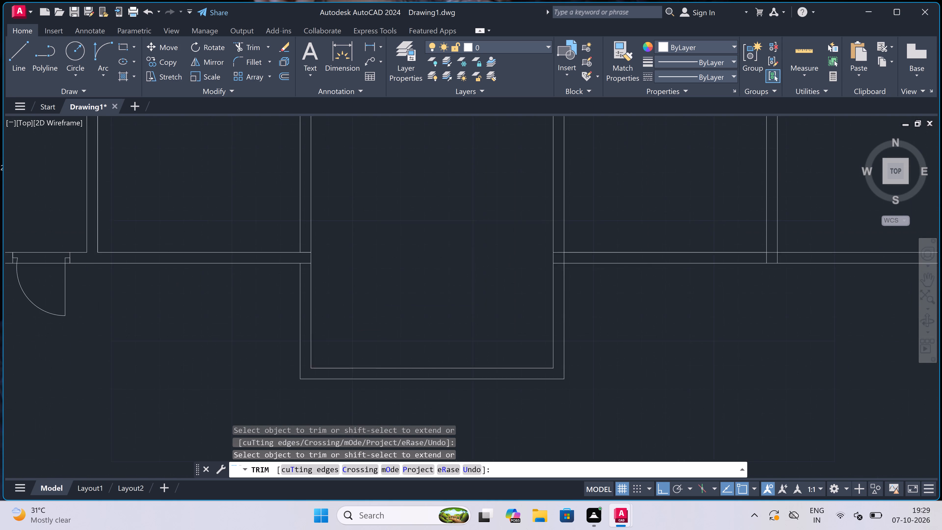
scroll(339, 255, up, 3)
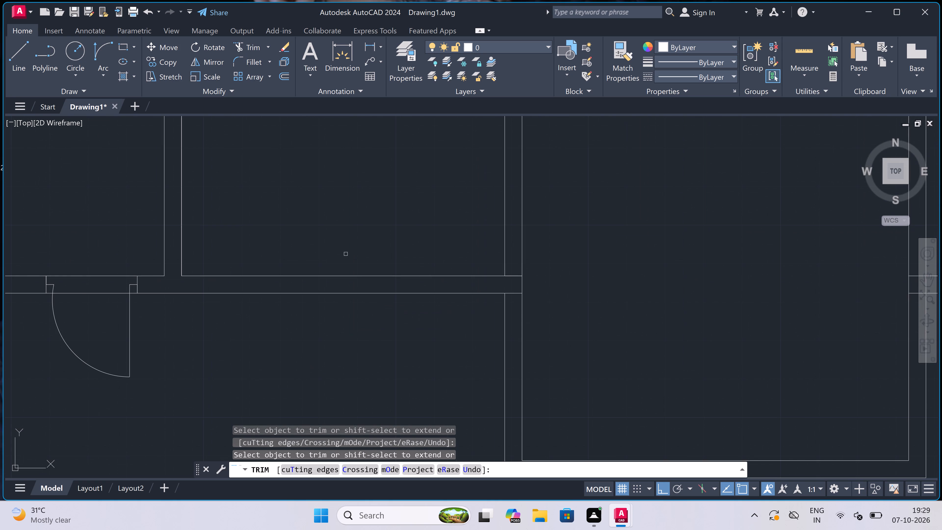
scroll(512, 268, up, 2)
click(512, 265)
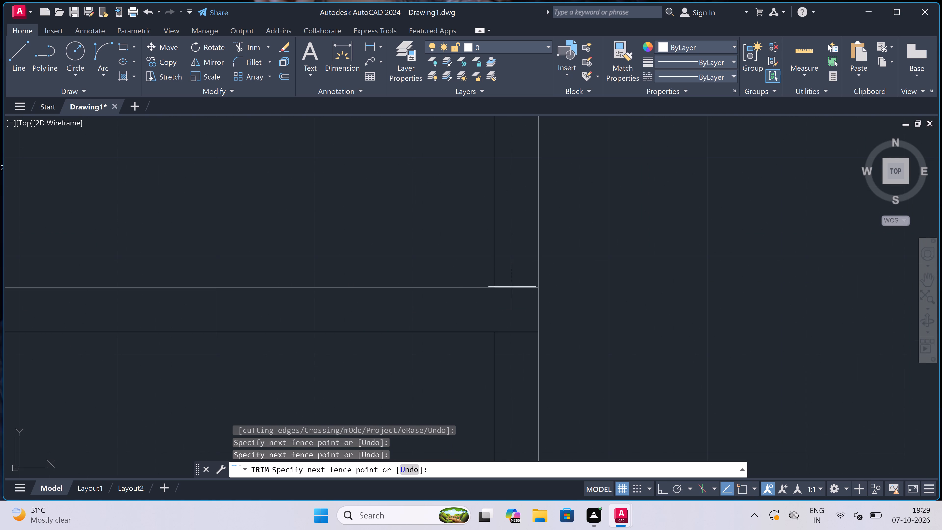
click(515, 345)
Trim the bottom wall's line ends inside the projection's right side wall to clean up that junction.
scroll(417, 268, down, 2)
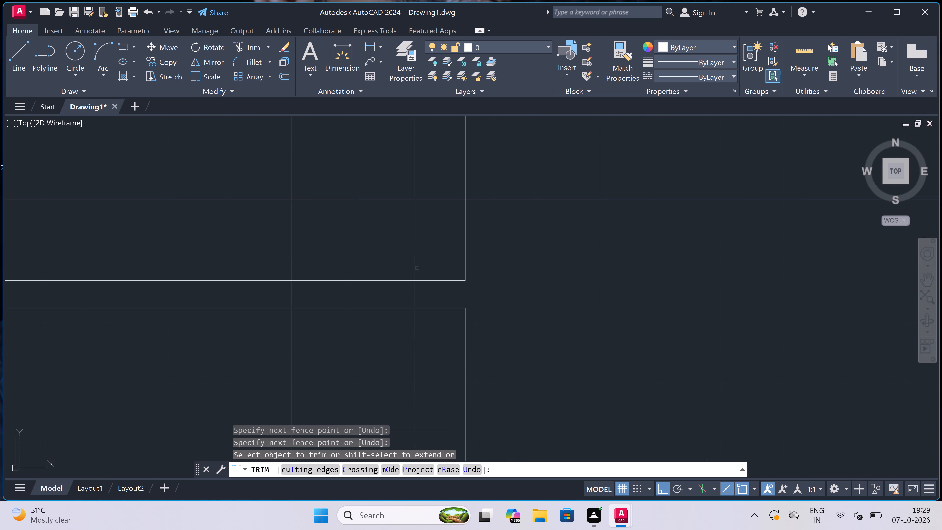
scroll(417, 268, down, 4)
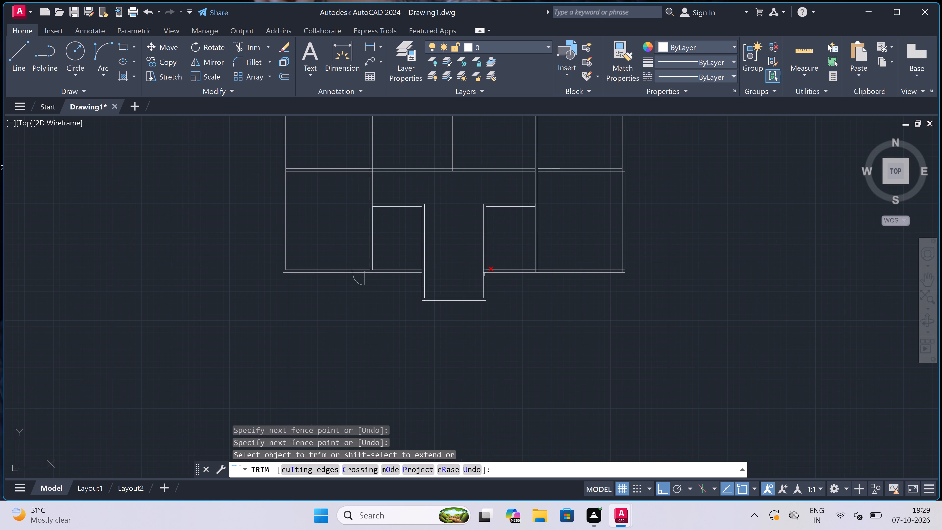
scroll(496, 267, up, 3)
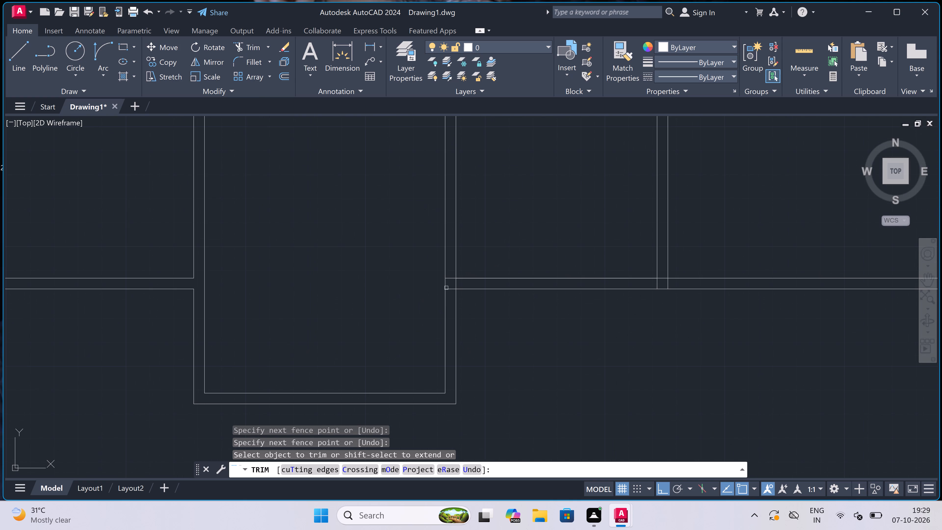
scroll(440, 287, up, 2)
click(466, 248)
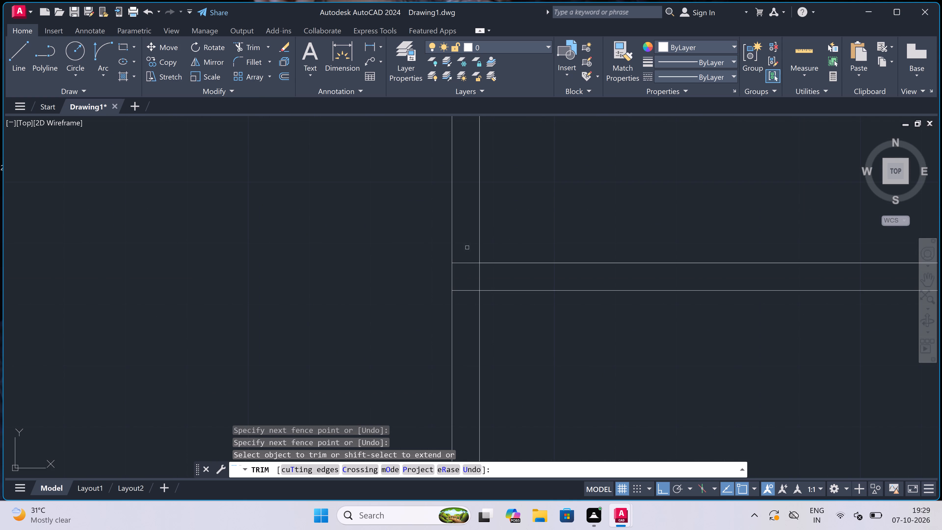
click(469, 306)
click(482, 278)
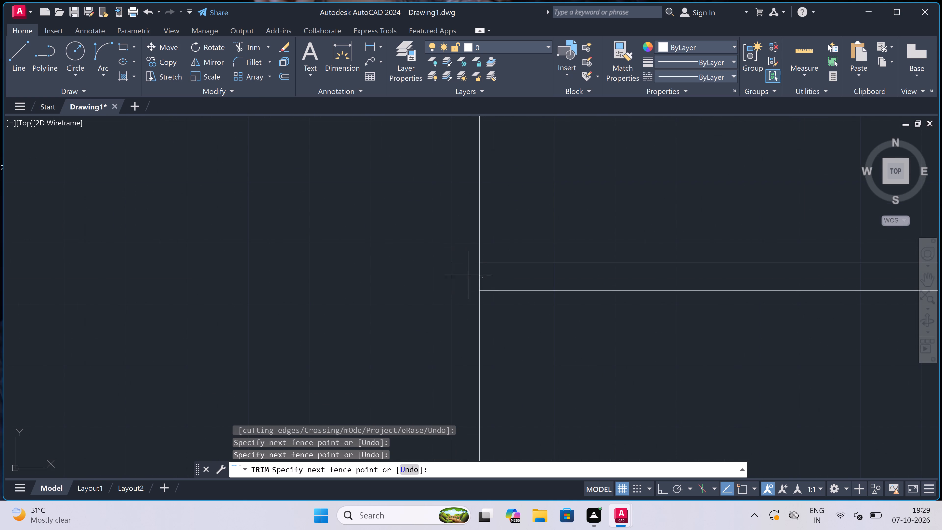
click(468, 273)
scroll(468, 274, down, 5)
scroll(437, 279, up, 2)
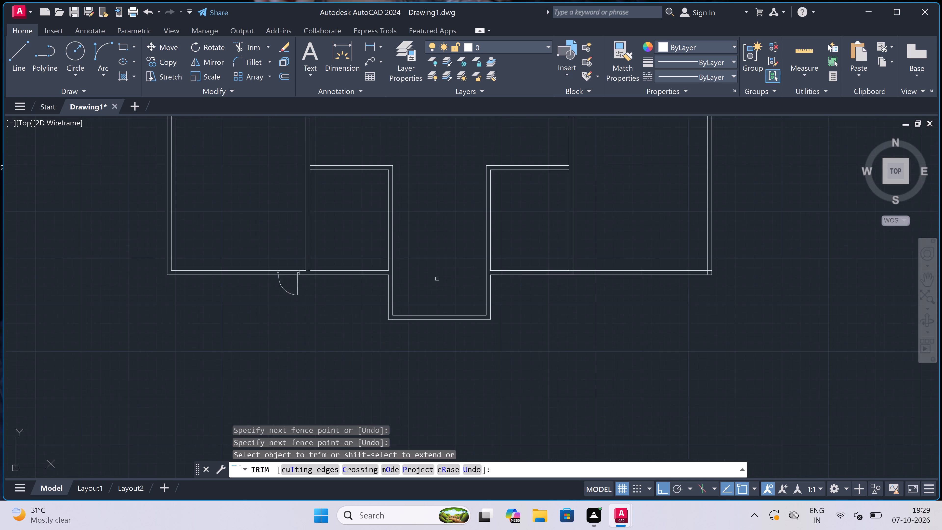
scroll(437, 278, down, 2)
scroll(424, 222, up, 1)
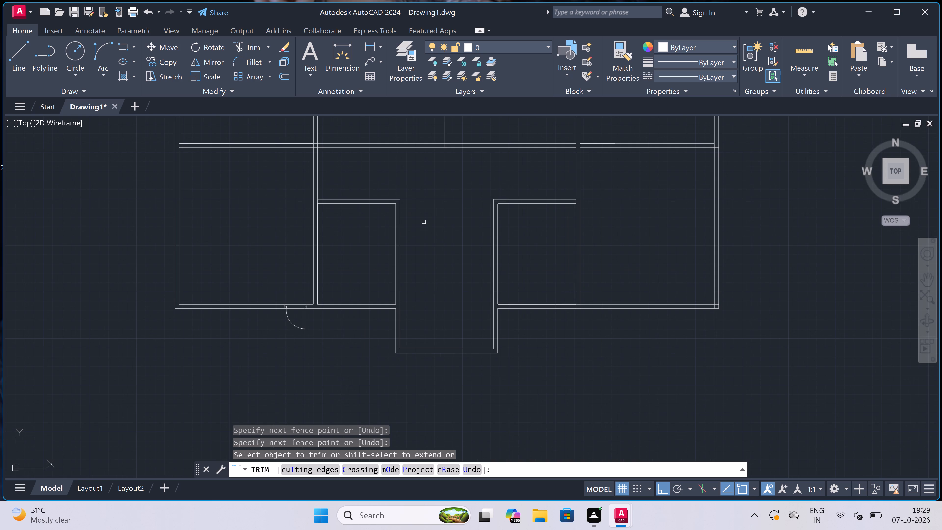
key(Escape)
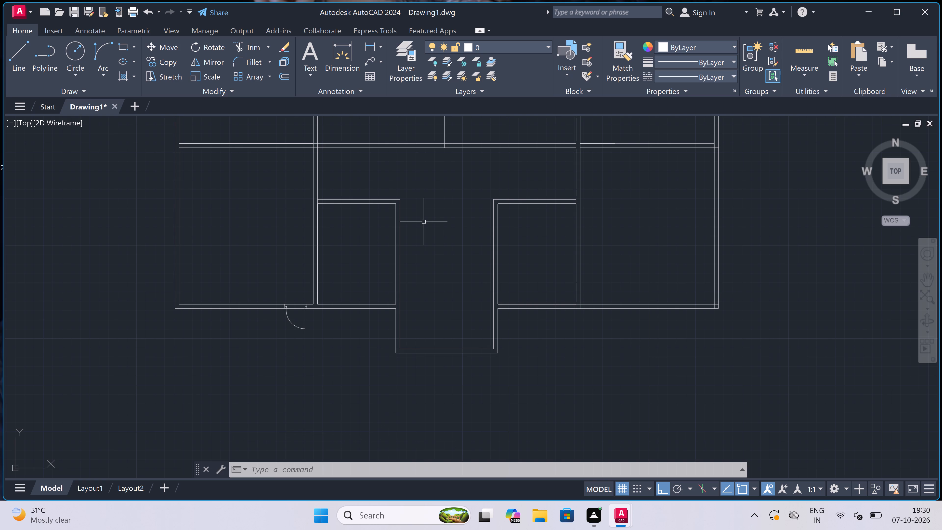
Extend both lines of each enclosure's passage-side wall up to the upper line of the horizontal cross wall.
text(ex)
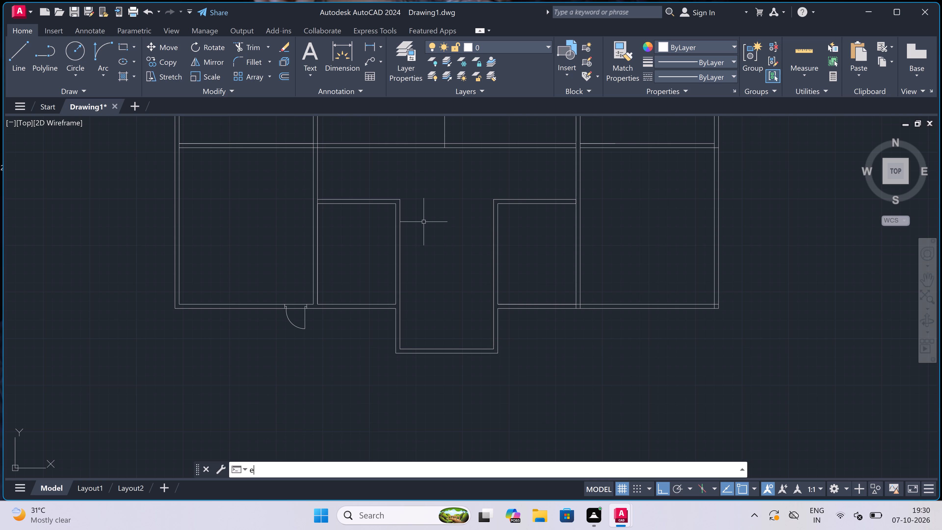
key(space)
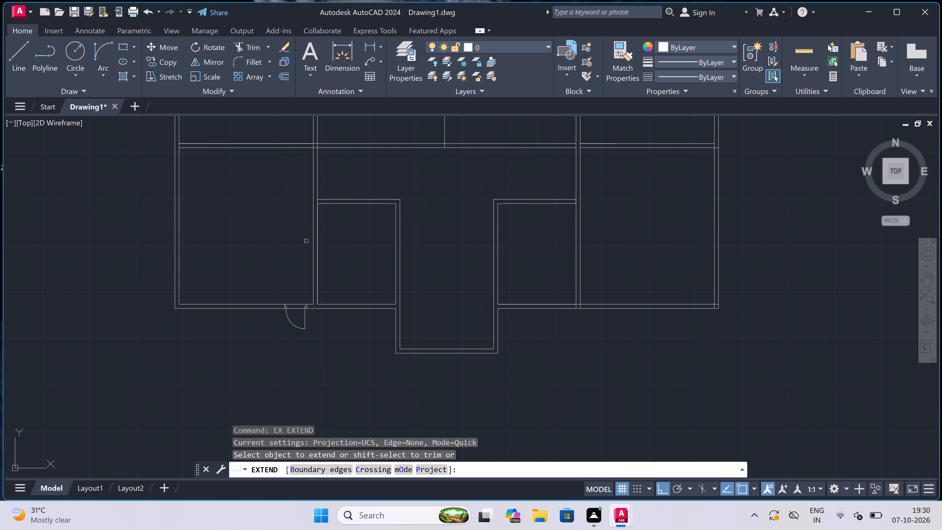
click(376, 233)
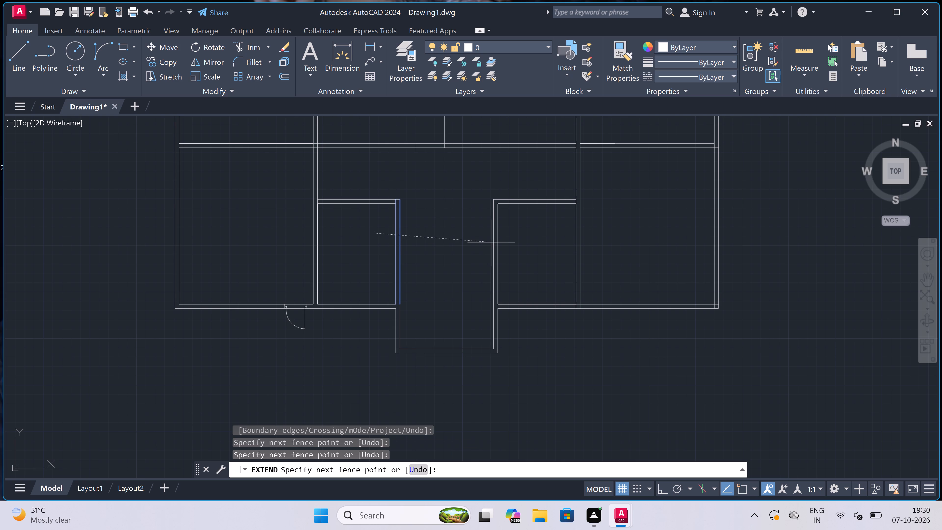
click(505, 238)
click(506, 237)
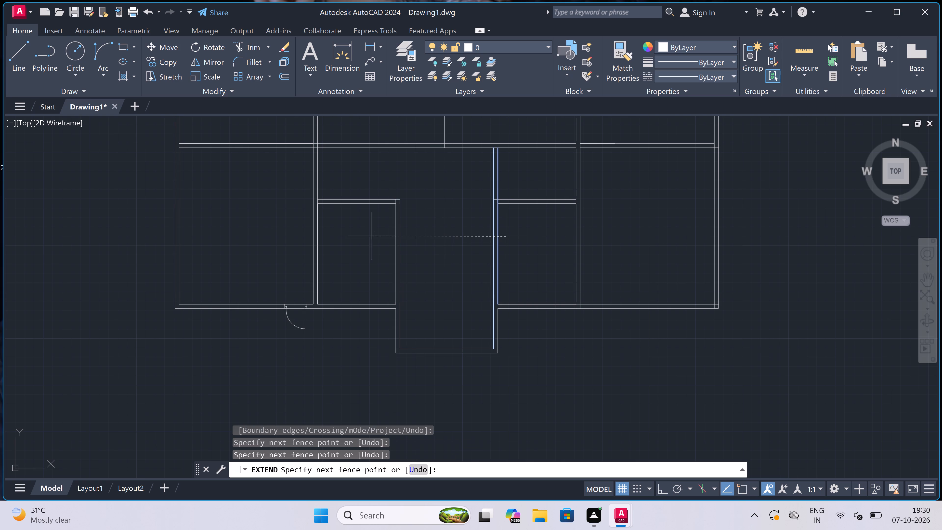
click(348, 235)
click(371, 161)
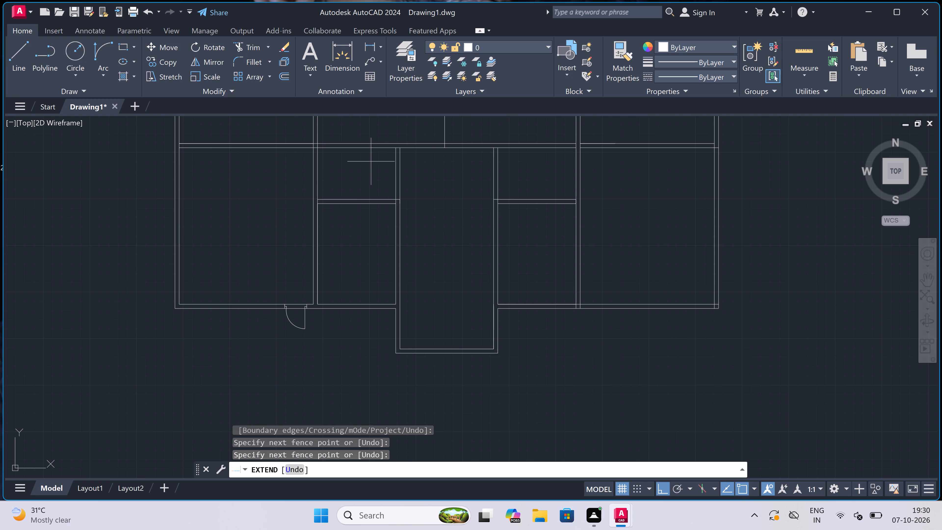
click(419, 170)
click(465, 175)
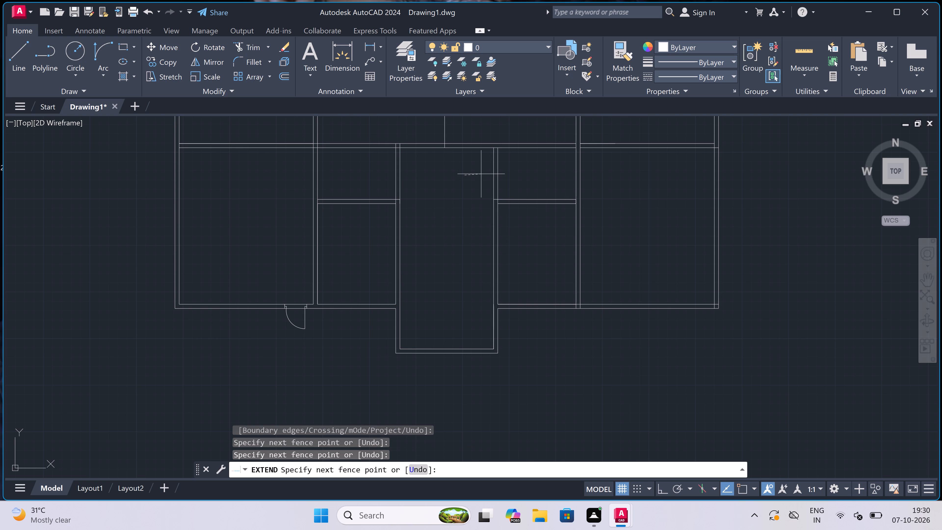
click(538, 162)
scroll(478, 177, down, 3)
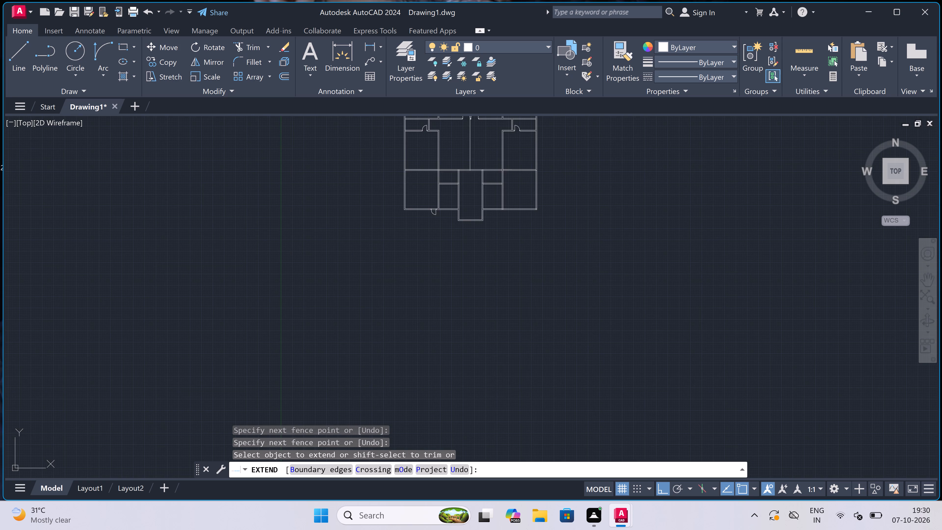
key(Escape)
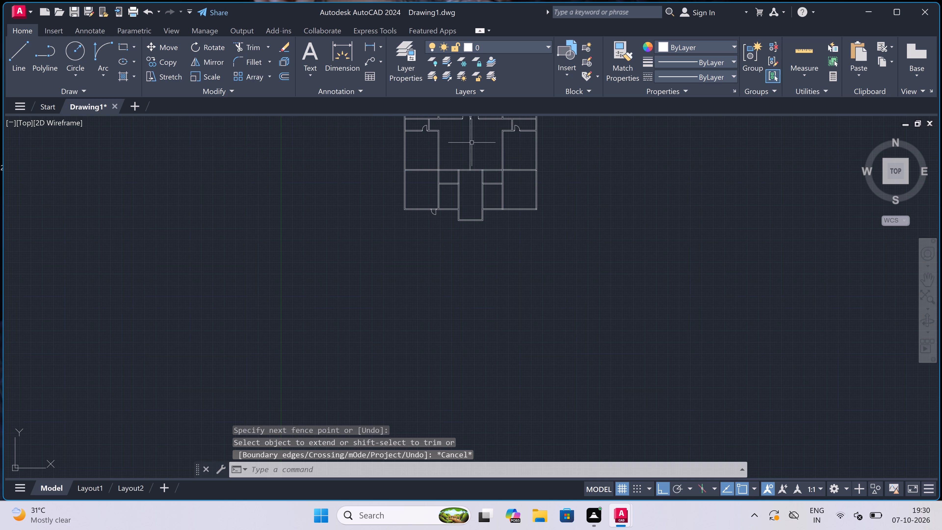
Draw the double door's right jamb across the horizontal cross wall, with a 2" stop at mid-thickness and a 3' leaf line upward.
scroll(472, 141, down, 2)
scroll(471, 130, up, 3)
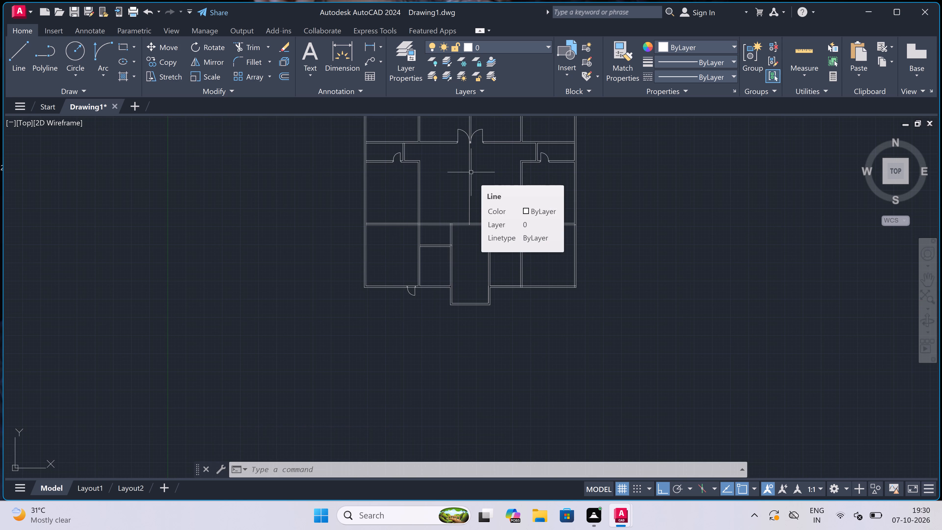
scroll(471, 172, down, 1)
scroll(471, 172, up, 3)
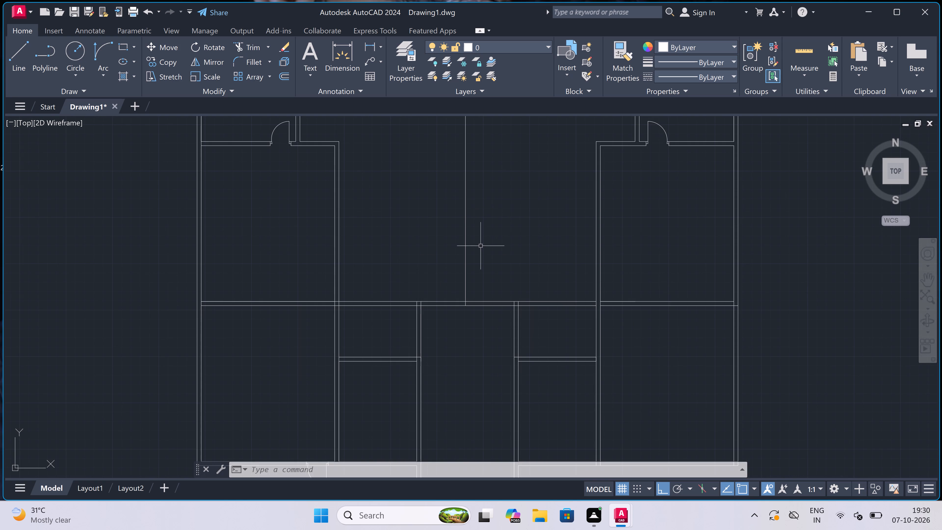
scroll(479, 267, up, 1)
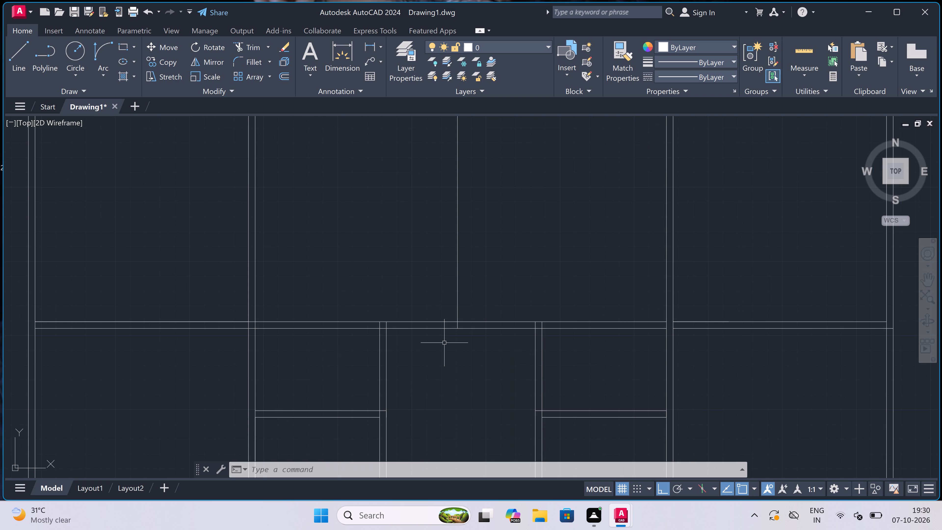
scroll(480, 329, up, 2)
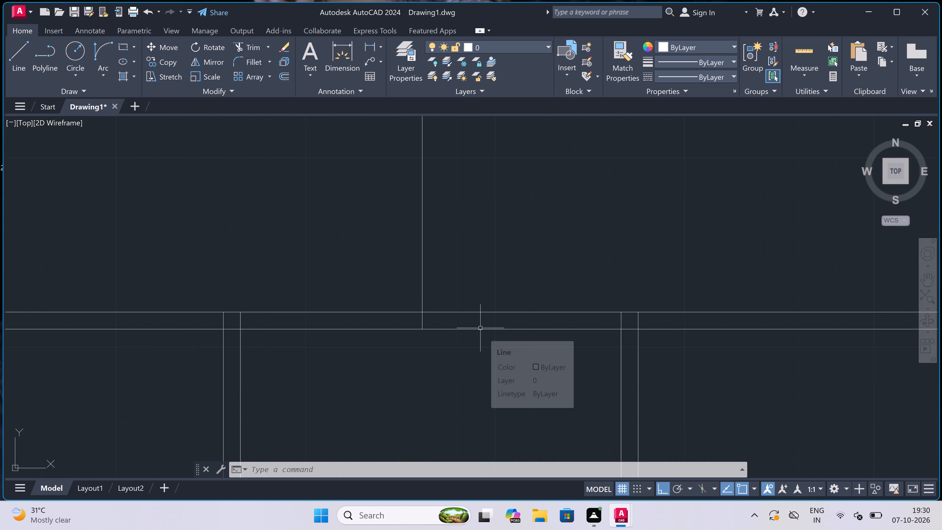
key(space)
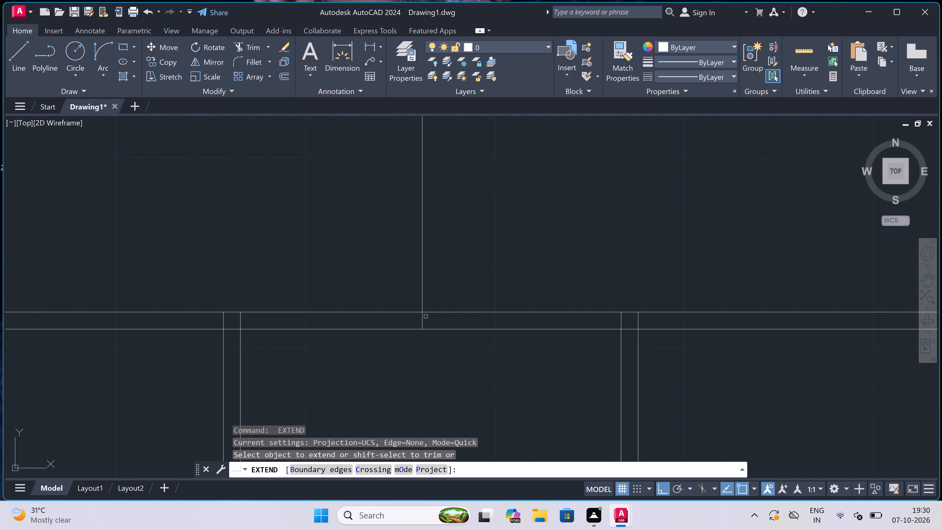
key(Escape)
key(l)
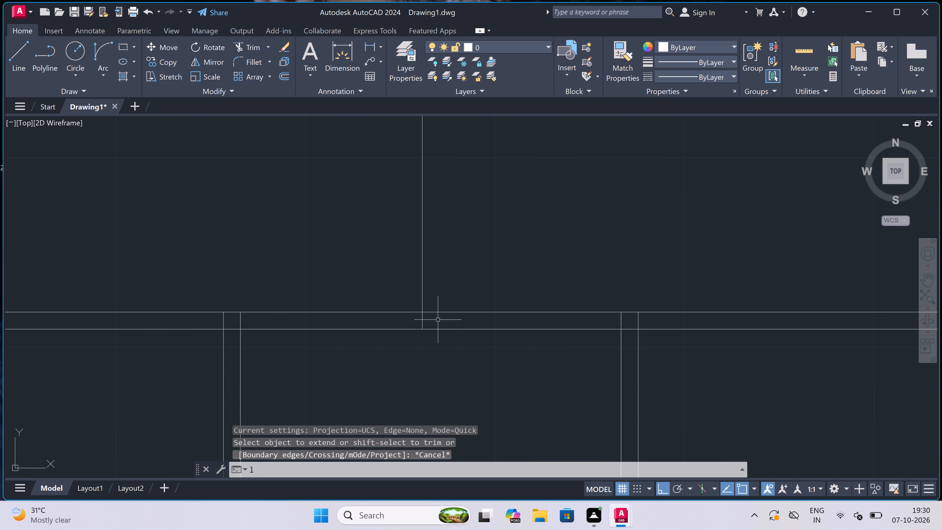
key(space)
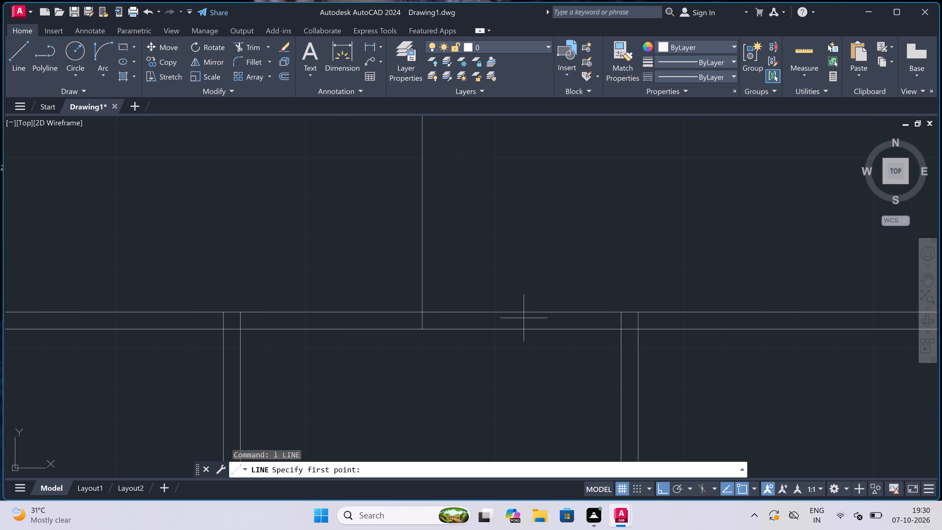
drag(547, 312, 542, 316)
click(550, 325)
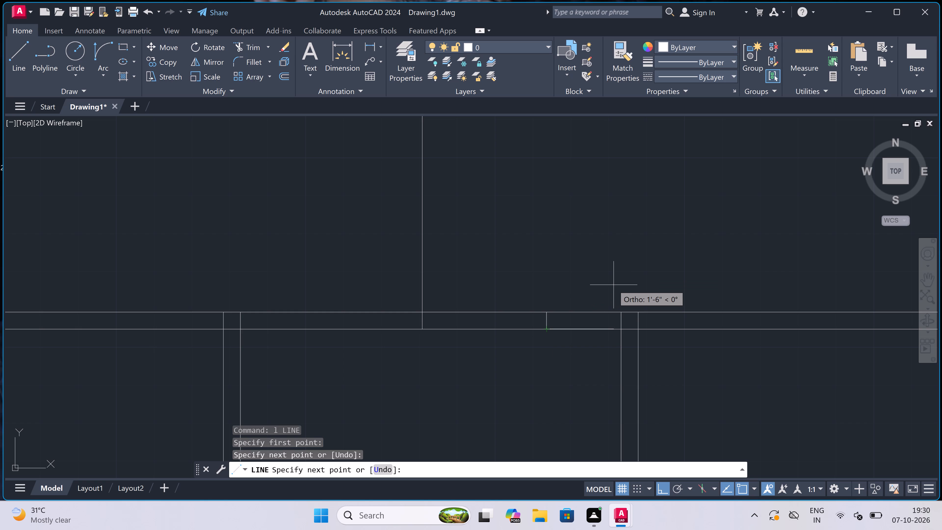
scroll(585, 290, up, 2)
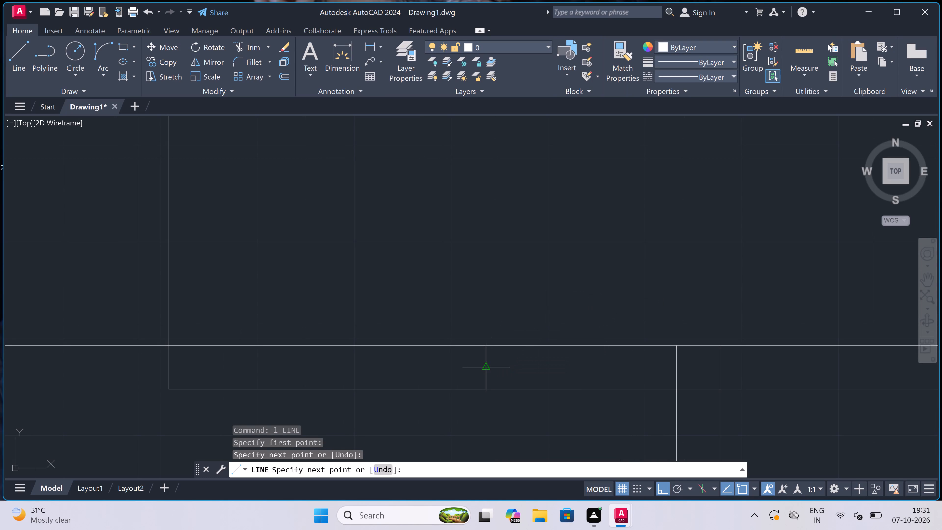
click(487, 366)
text(2")
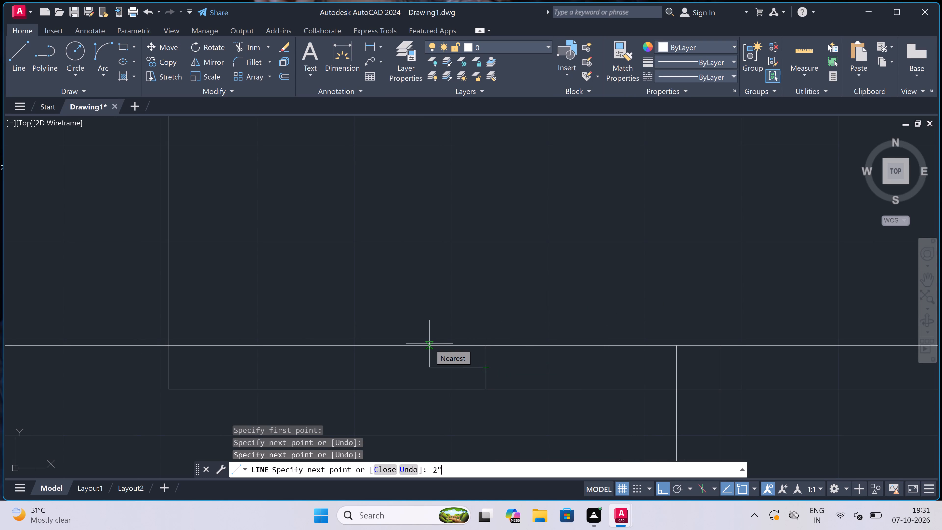
key(space)
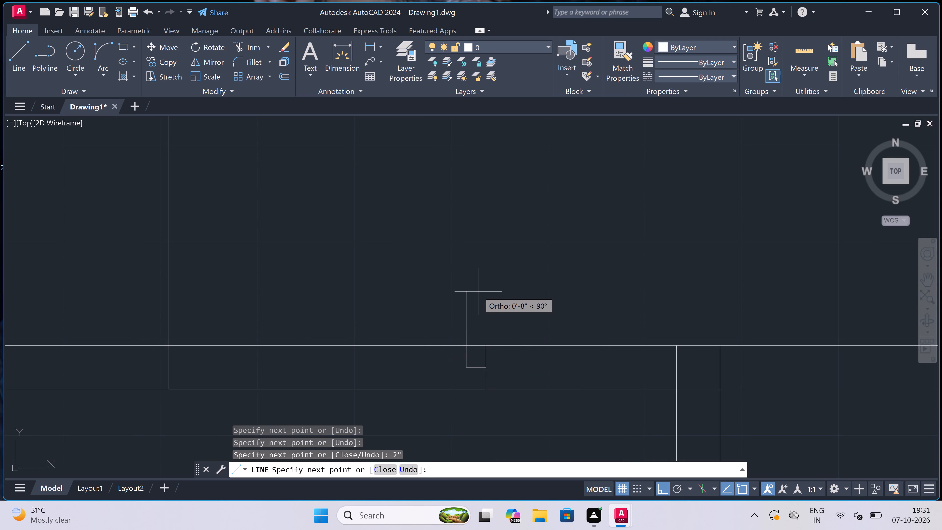
text(3')
key(space)
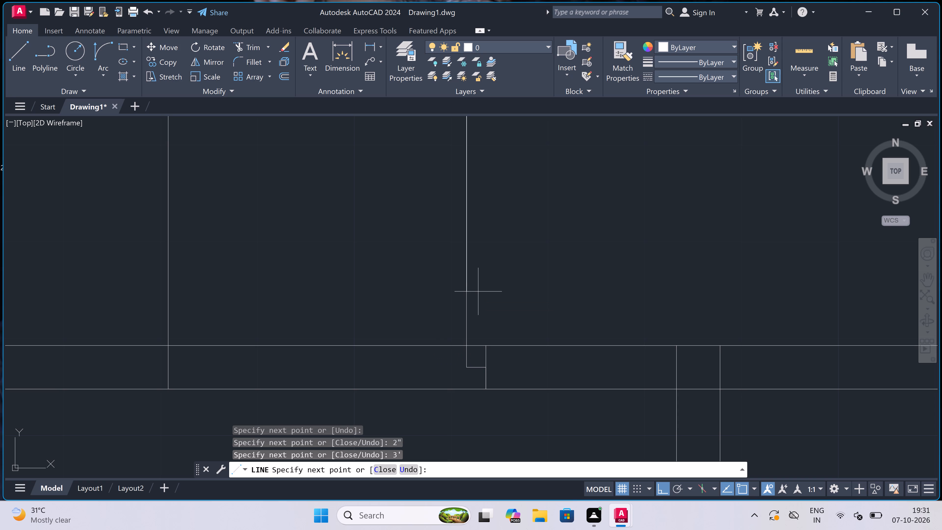
key(Escape)
Draw the matching left jamb across the cross wall, with a 2" stop towards the opening and a 3' leaf line upward.
scroll(459, 283, down, 3)
key(space)
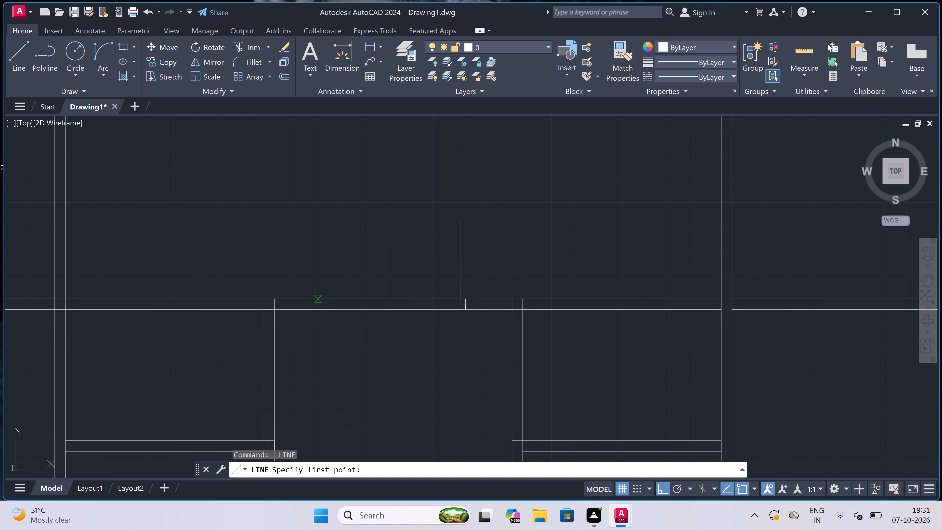
scroll(317, 298, up, 2)
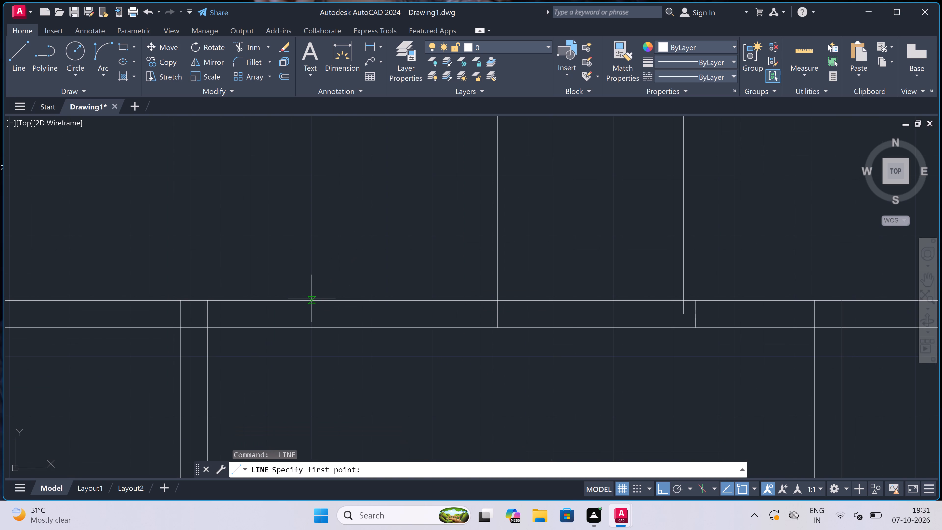
click(312, 298)
click(313, 326)
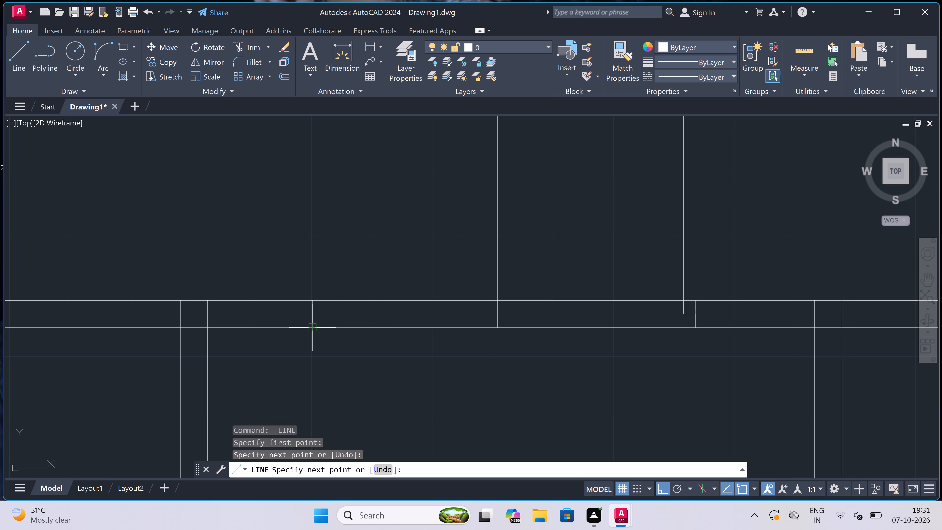
click(312, 315)
text(2")
key(space)
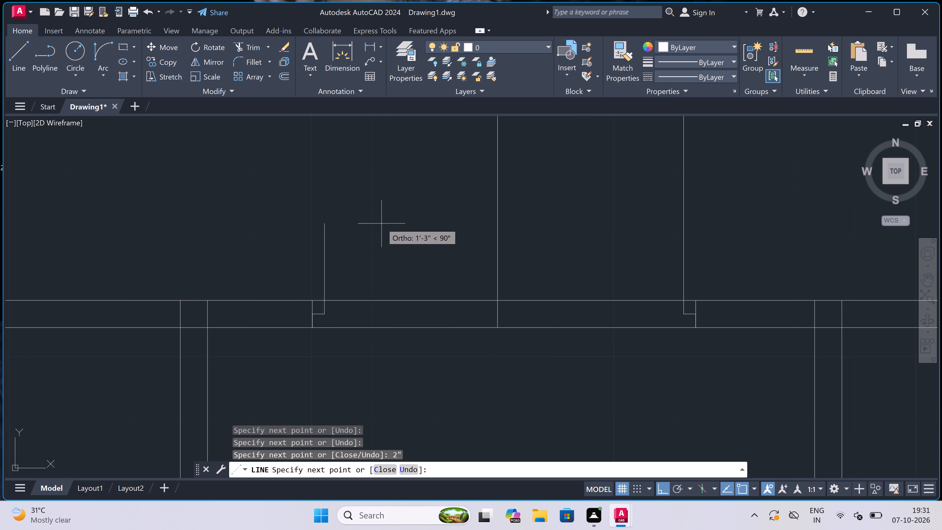
text(3')
key(space)
key(Escape)
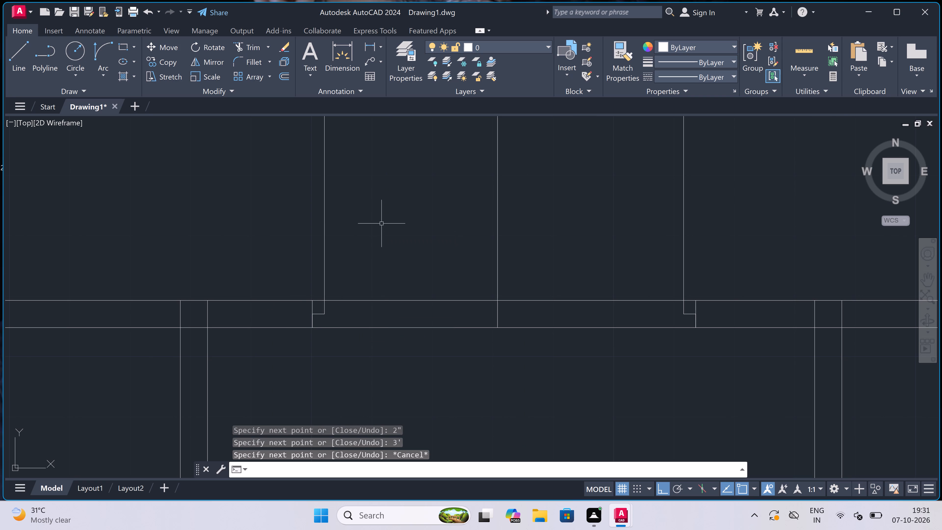
Draw the left leaf's swing arc from the leaf's top end to the centre partition's lower end using start, end and direction.
scroll(381, 224, down, 3)
scroll(394, 189, up, 2)
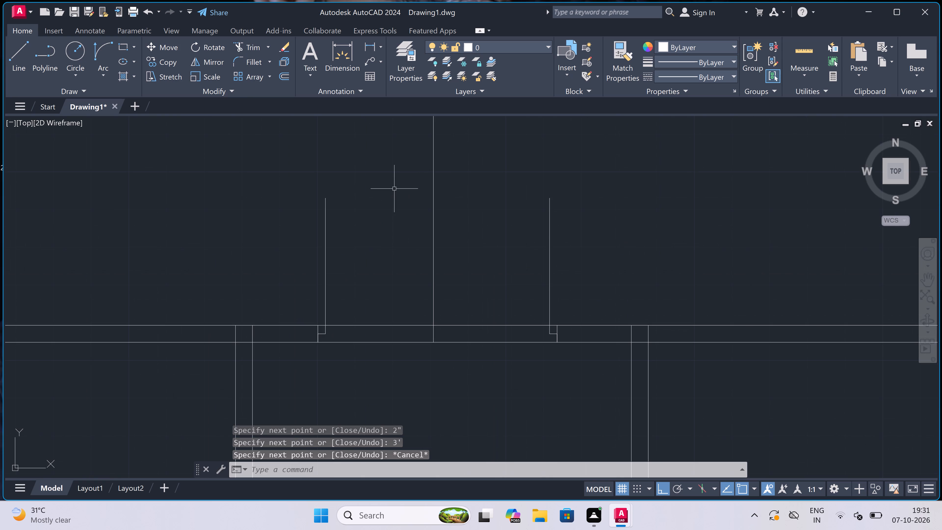
click(99, 50)
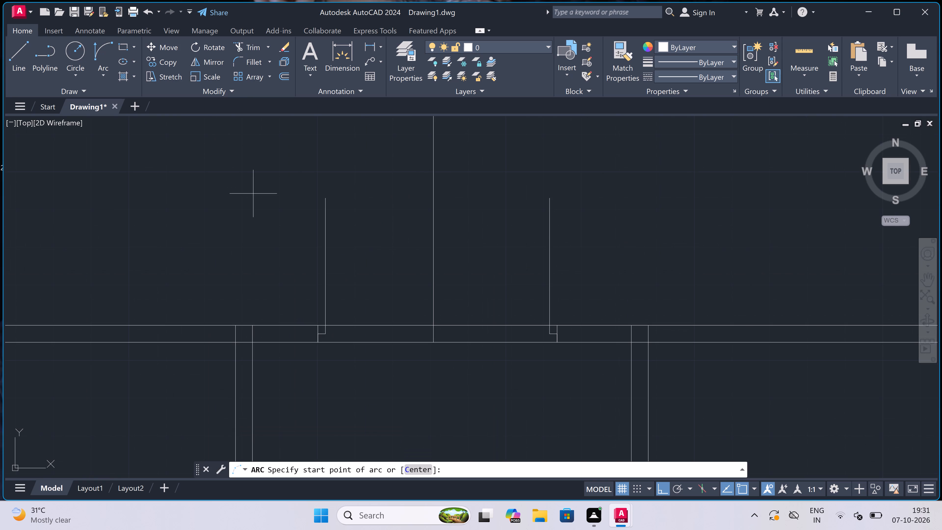
drag(322, 199, 328, 204)
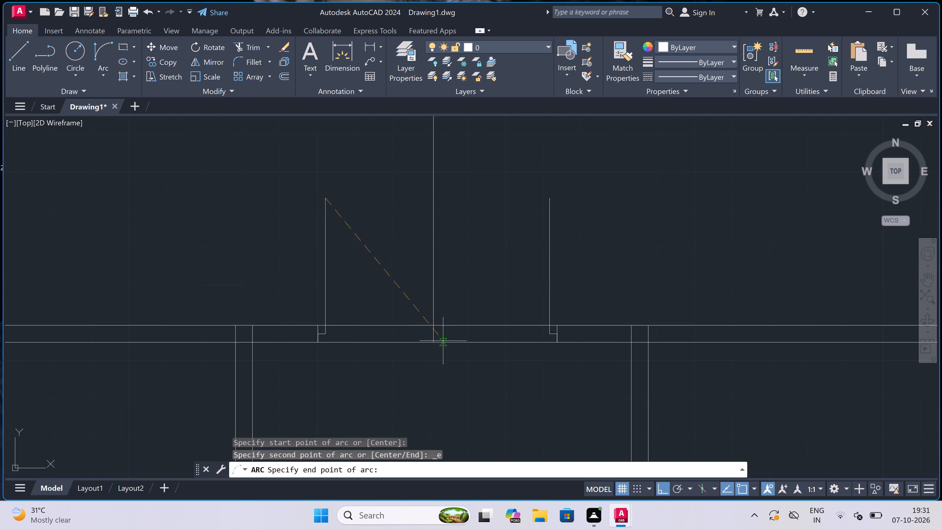
click(435, 338)
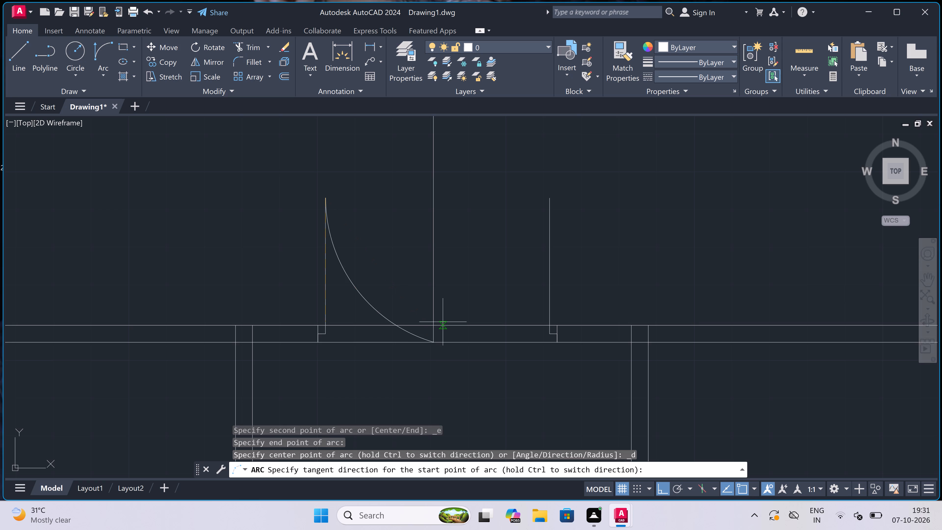
click(462, 262)
Draw the right leaf's three-point swing arc from the leaf's top end through the centre partition's lower end, ending below the cross wall.
key(space)
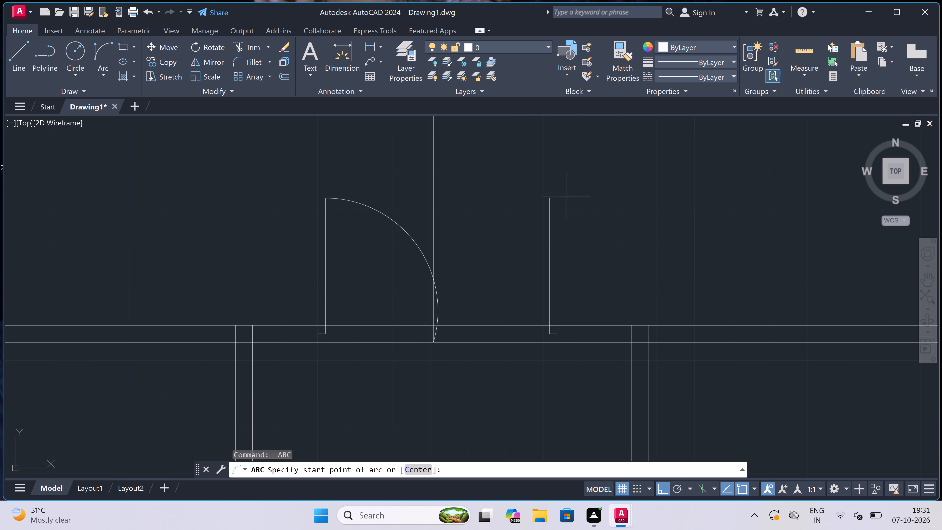
click(550, 195)
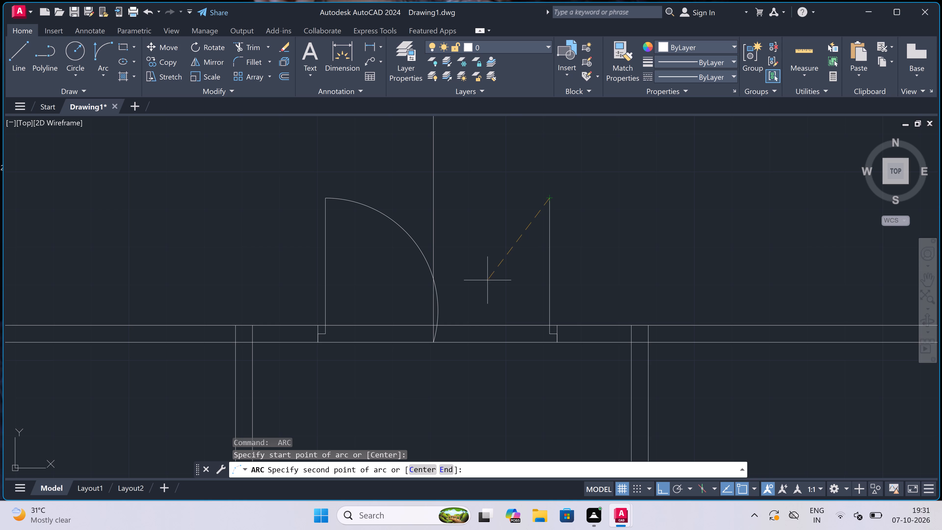
click(437, 339)
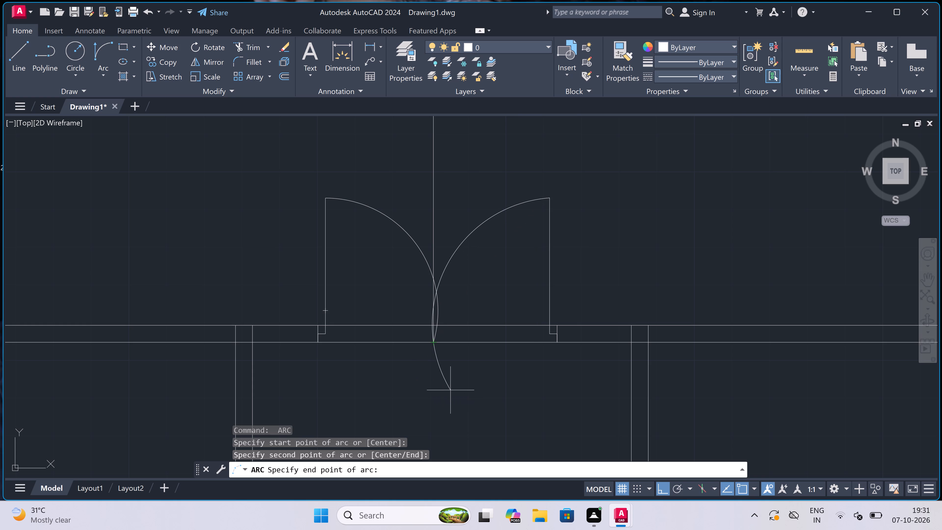
drag(455, 390, 457, 389)
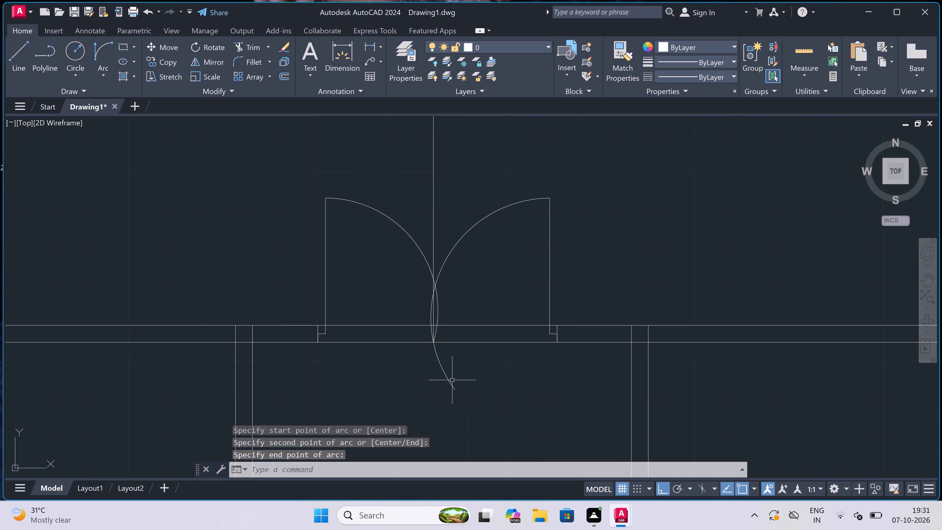
Trim both lines of the cross wall between the centre partition and the right jamb to open the door's right half.
text(tr)
key(space)
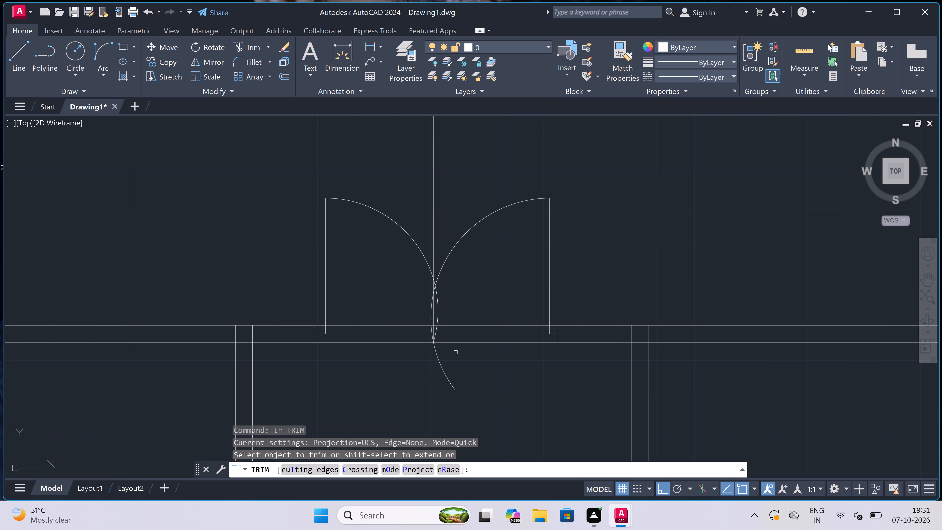
drag(456, 353, 456, 350)
click(930, 529)
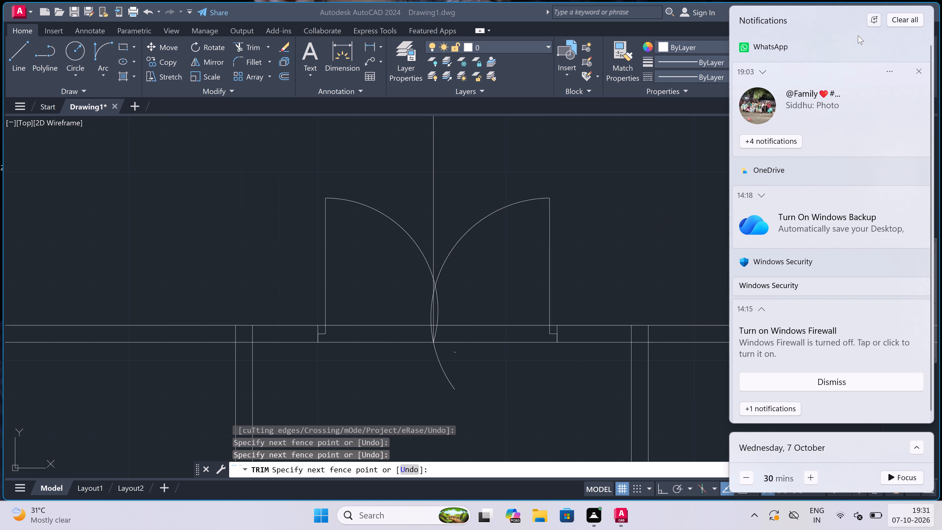
click(639, 196)
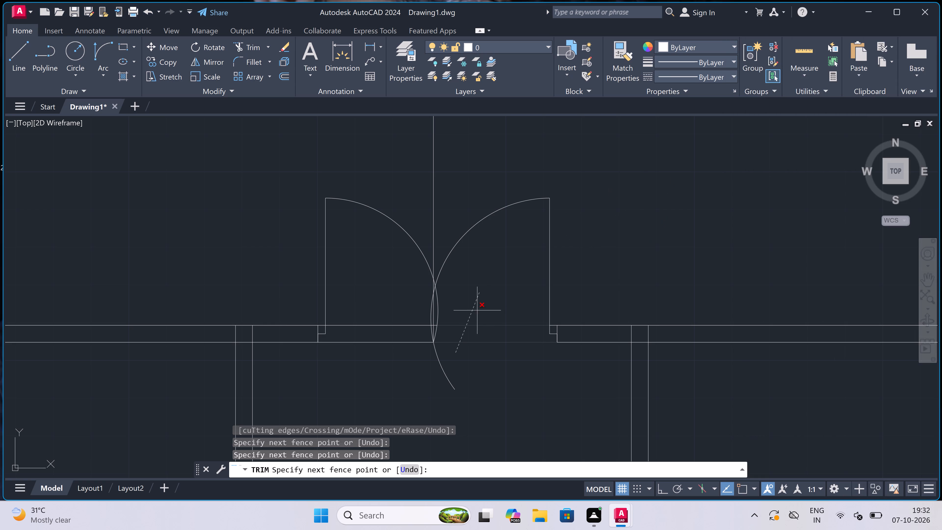
click(477, 309)
Trim the overlapping swing arcs and the centre partition line just below where the two arcs meet.
click(478, 309)
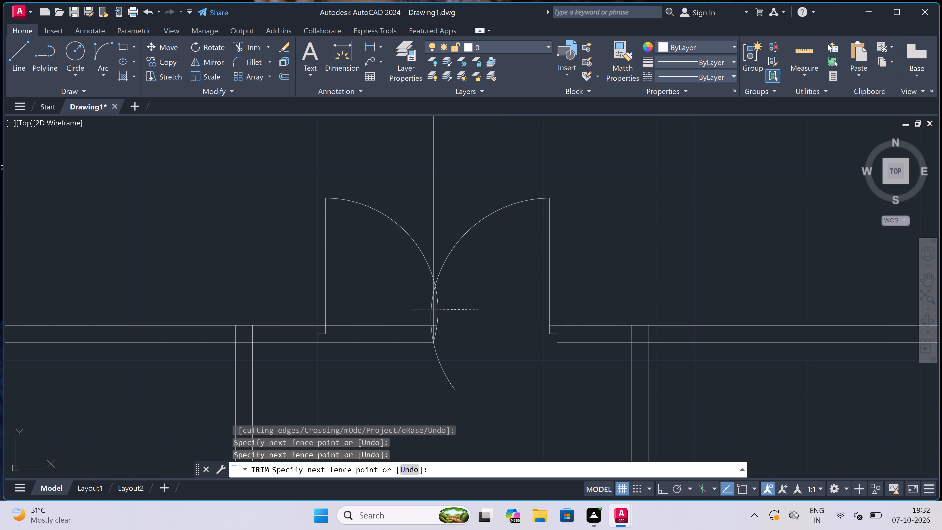
click(423, 304)
scroll(445, 286, up, 3)
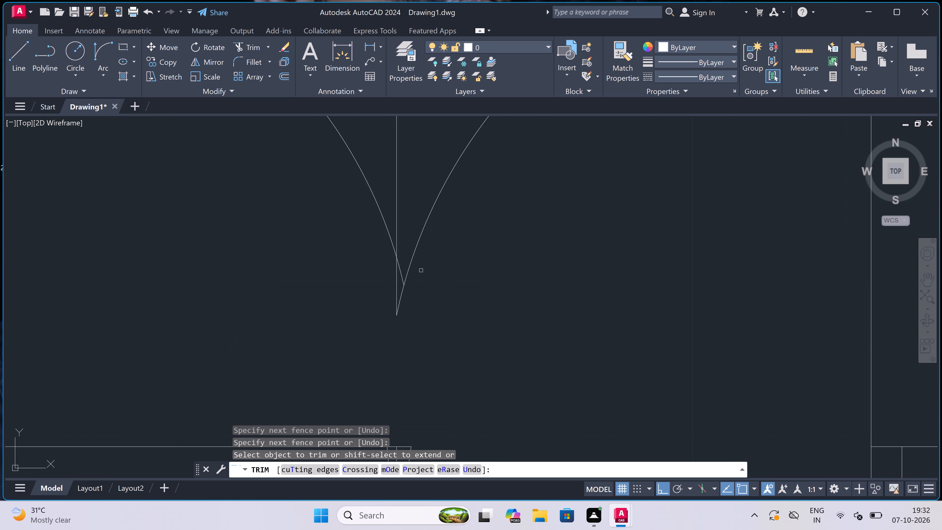
click(376, 273)
click(411, 306)
Trim both lines of the cross wall between the left jamb and the centre partition to open the door's left half.
scroll(400, 244, down, 4)
click(380, 276)
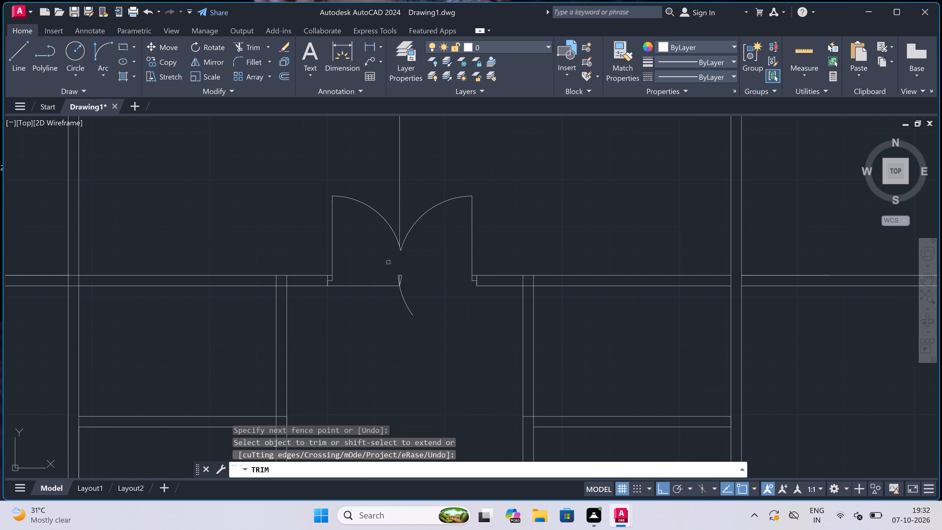
click(369, 309)
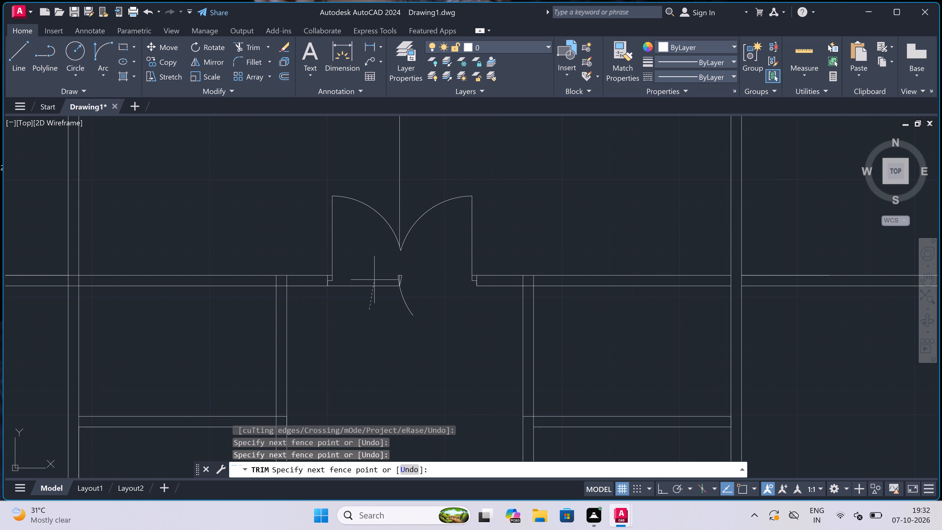
click(375, 278)
scroll(390, 282, up, 1)
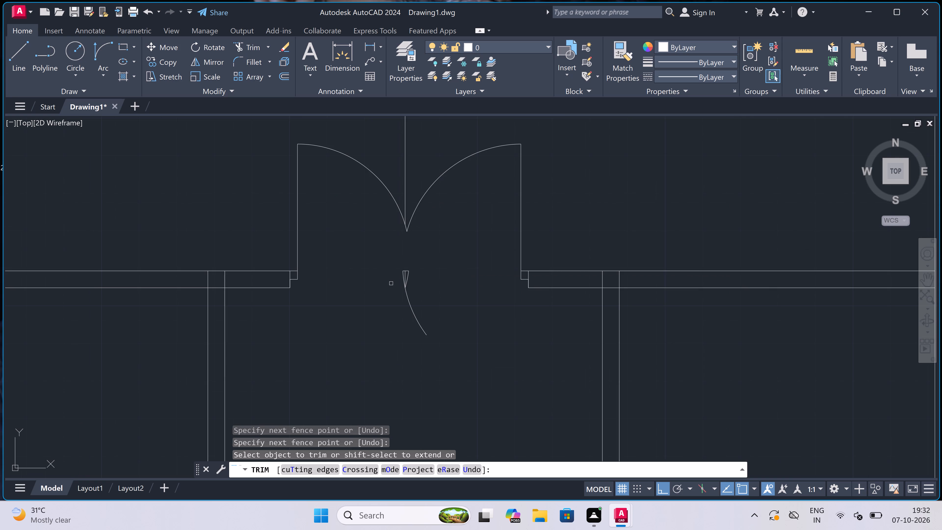
Trim away the leftover short lines and stray arc in the opening below the lower double door.
scroll(391, 283, up, 2)
click(393, 285)
click(454, 272)
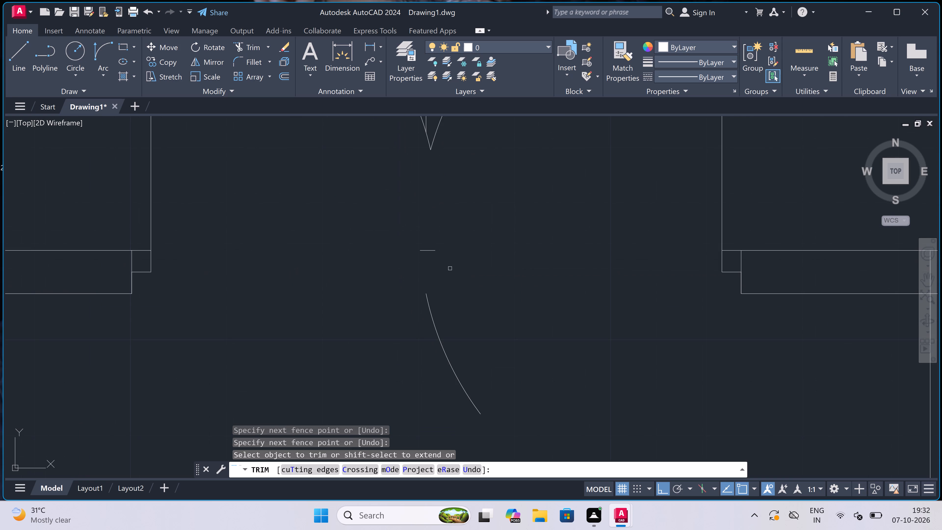
scroll(432, 255, up, 4)
click(431, 255)
click(430, 187)
scroll(433, 188, down, 2)
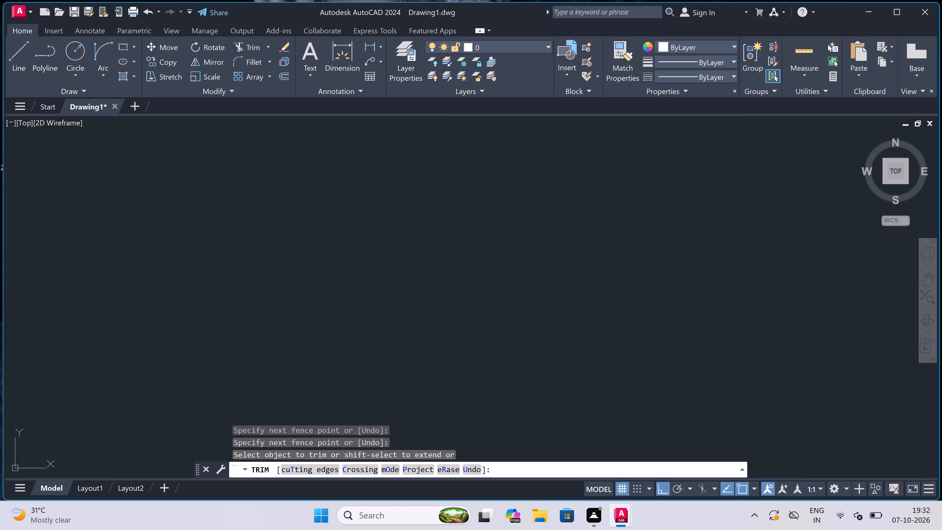
scroll(433, 188, down, 7)
drag(442, 208, 440, 206)
click(409, 211)
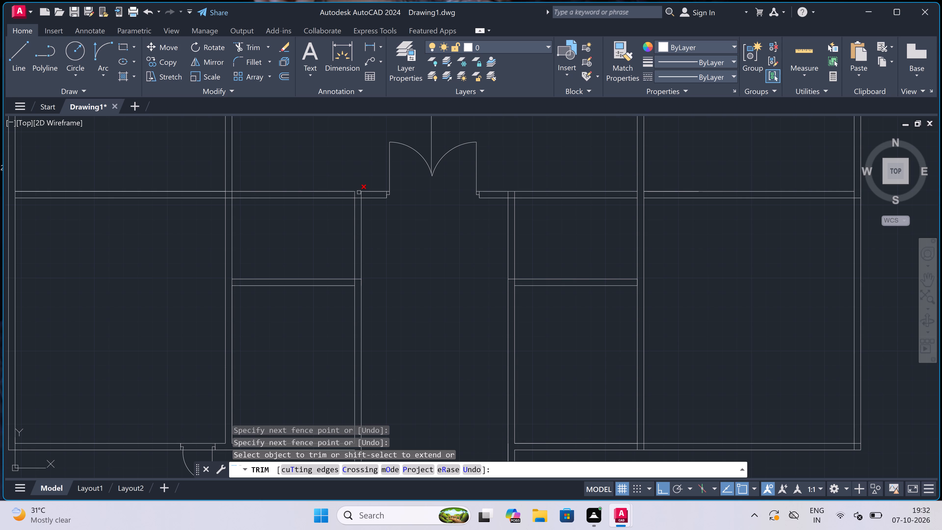
Trim the overlapping wall lines where the entrance hall's left wall meets the double-door wall, leaving an open corner.
scroll(367, 180, up, 3)
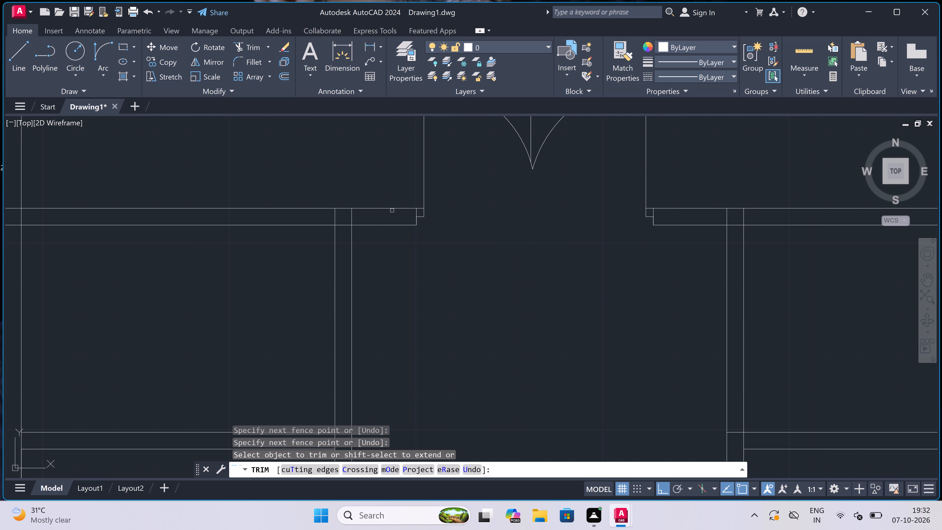
scroll(349, 214, up, 2)
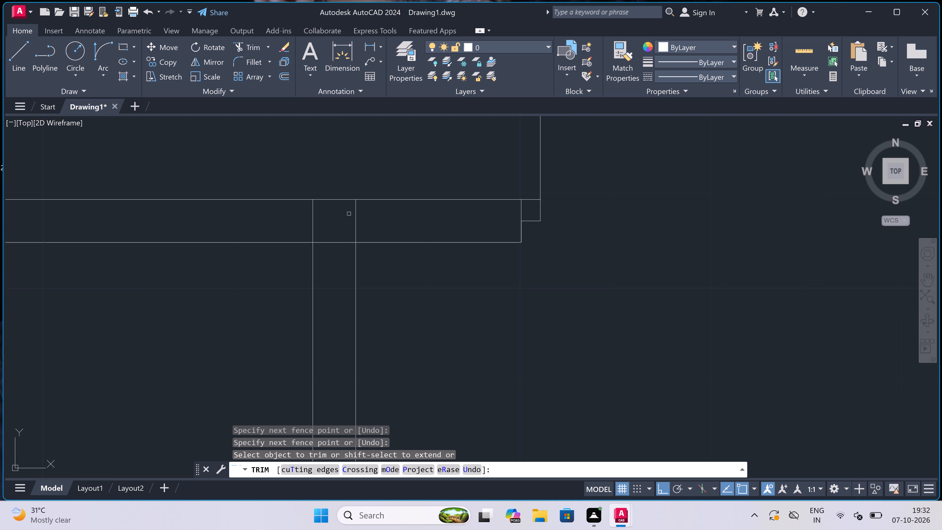
scroll(340, 220, up, 2)
click(340, 220)
click(314, 295)
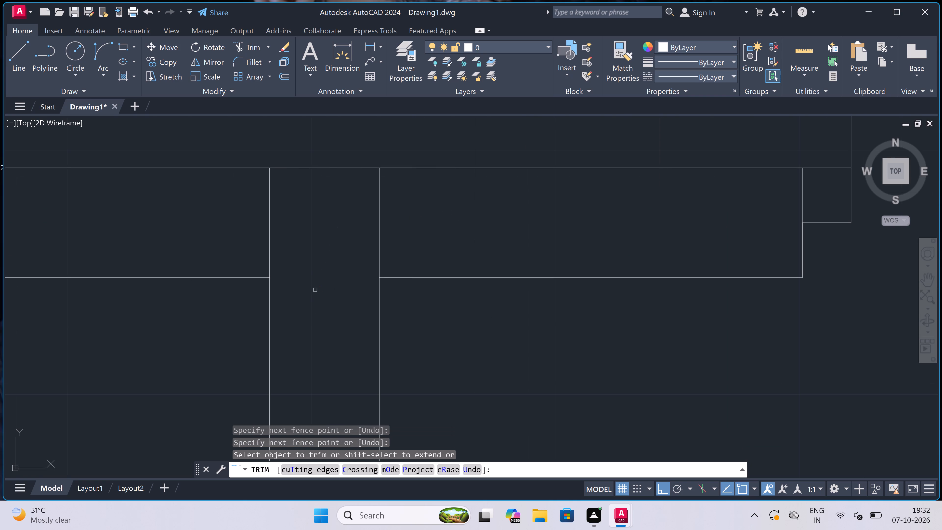
click(331, 250)
click(416, 253)
Trim the overlapping wall lines where the entrance hall's right wall meets the double-door wall.
scroll(399, 237, down, 8)
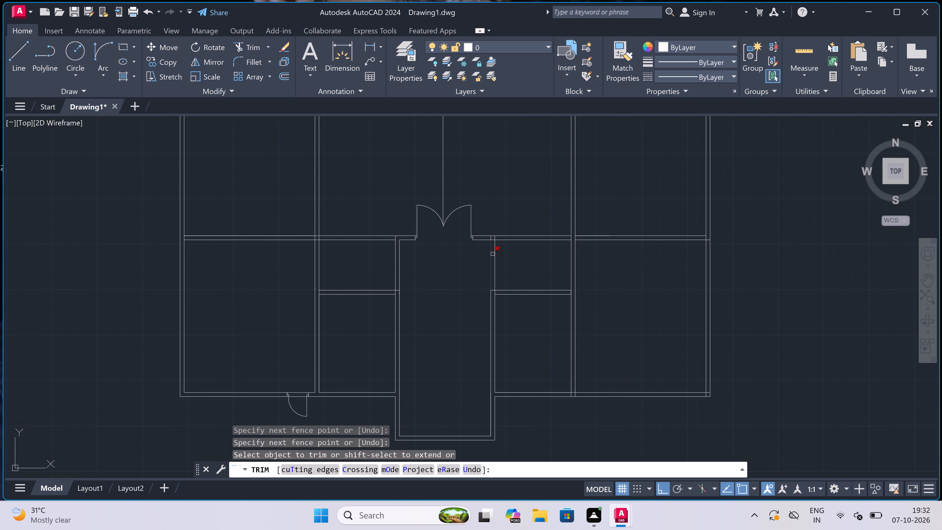
scroll(492, 241, up, 4)
scroll(481, 224, up, 1)
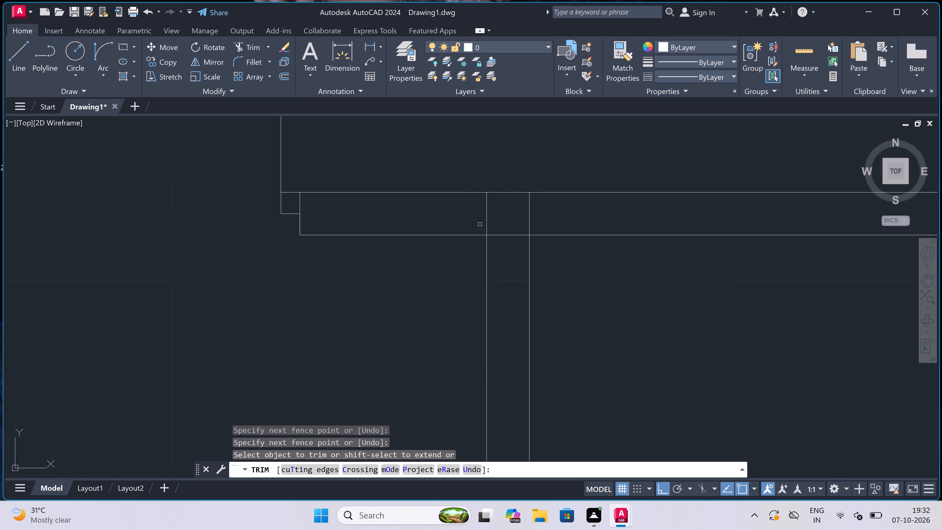
drag(481, 212, 481, 219)
click(511, 247)
Trim away the double-line wall segments running from the entrance hall's upper corners to the side rooms, on both sides.
scroll(504, 224, down, 8)
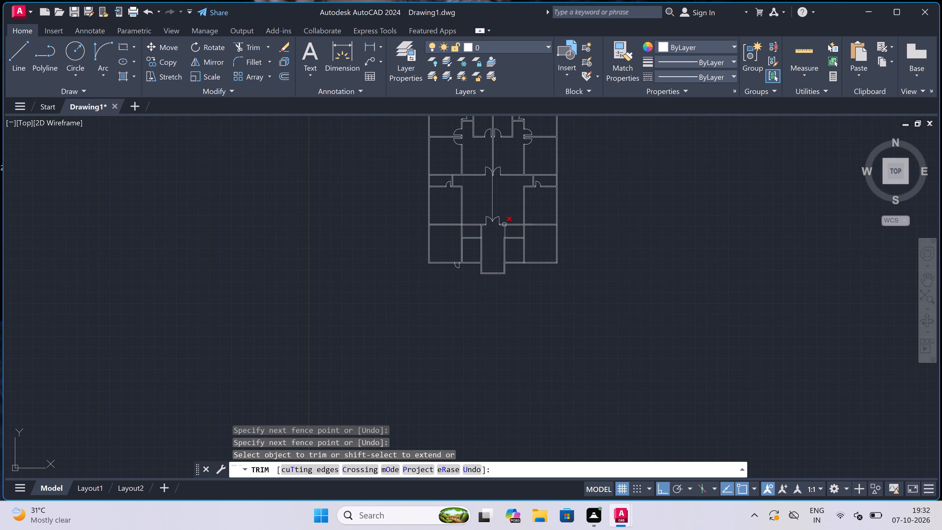
scroll(504, 225, down, 2)
scroll(506, 221, up, 5)
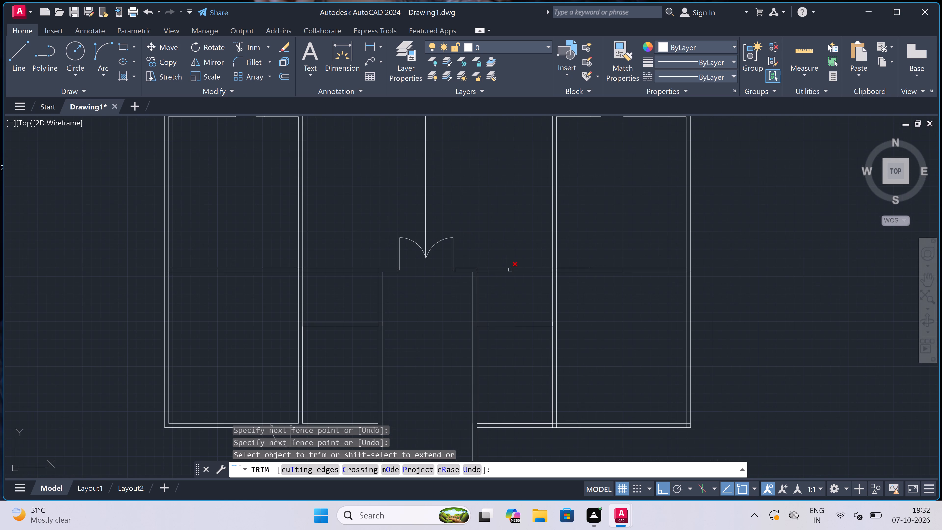
click(511, 270)
click(513, 266)
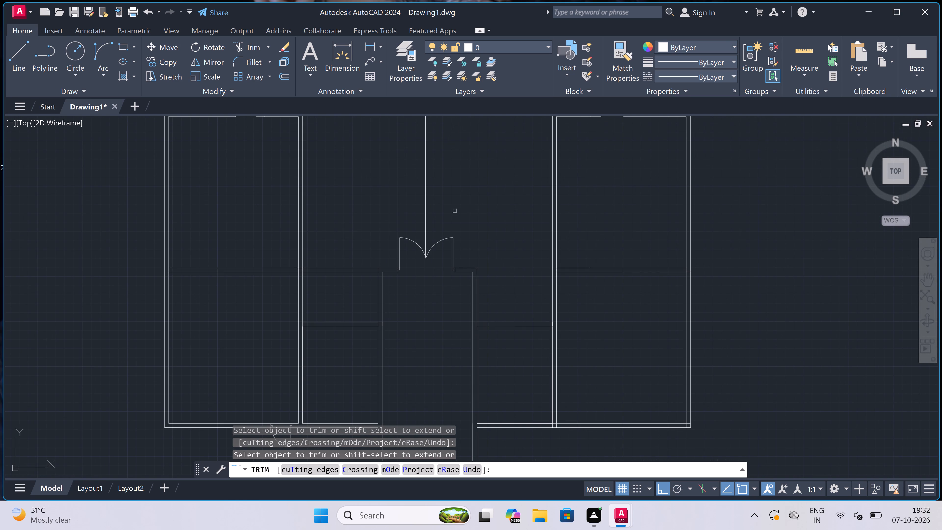
click(375, 227)
double_click(363, 268)
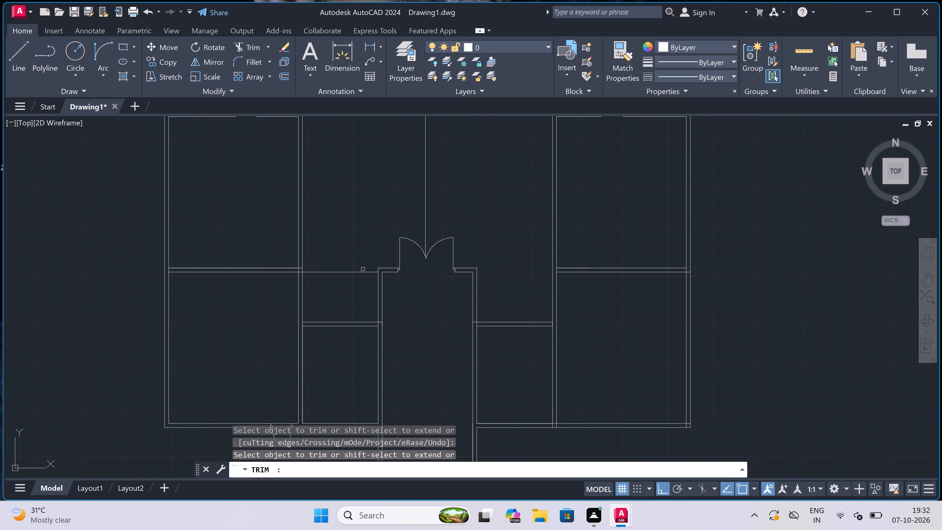
drag(357, 281, 363, 283)
click(377, 252)
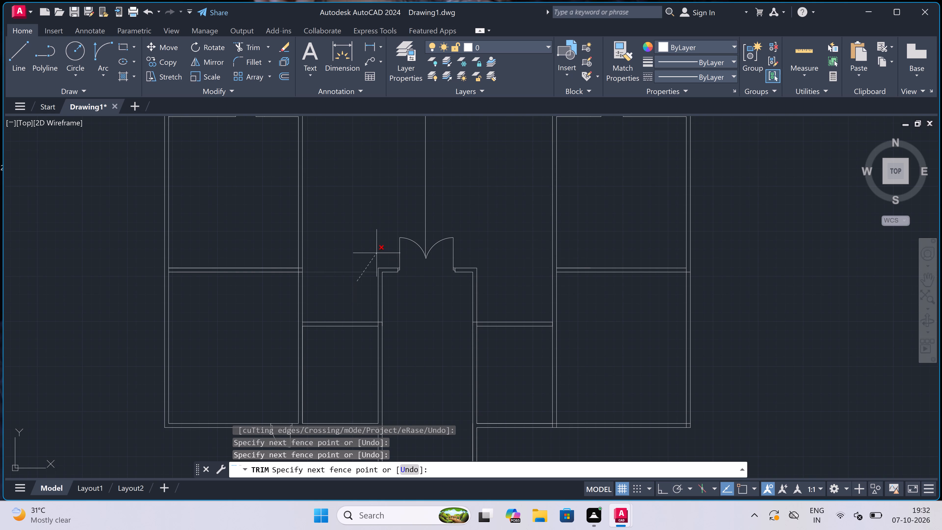
Trim the overlapping lines where the left small room's top partition joins the entrance hall wall.
scroll(377, 253, down, 3)
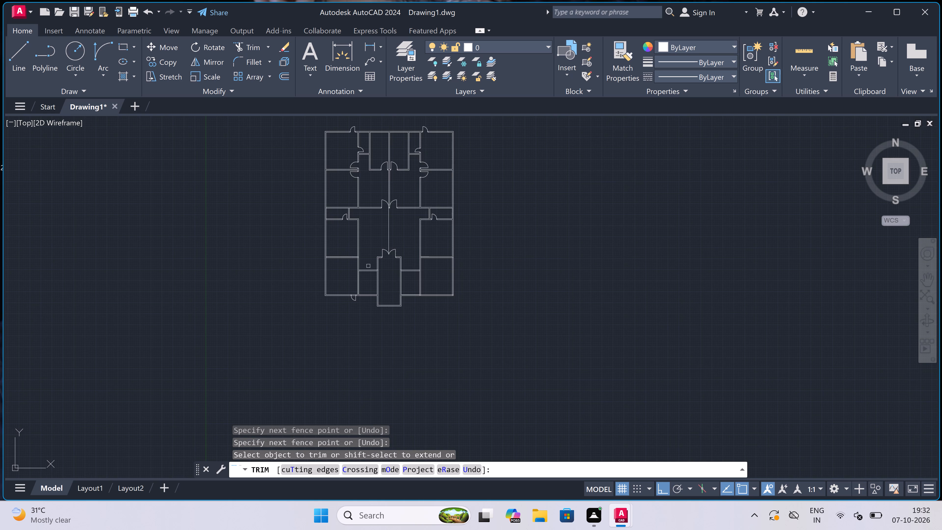
scroll(378, 266, up, 4)
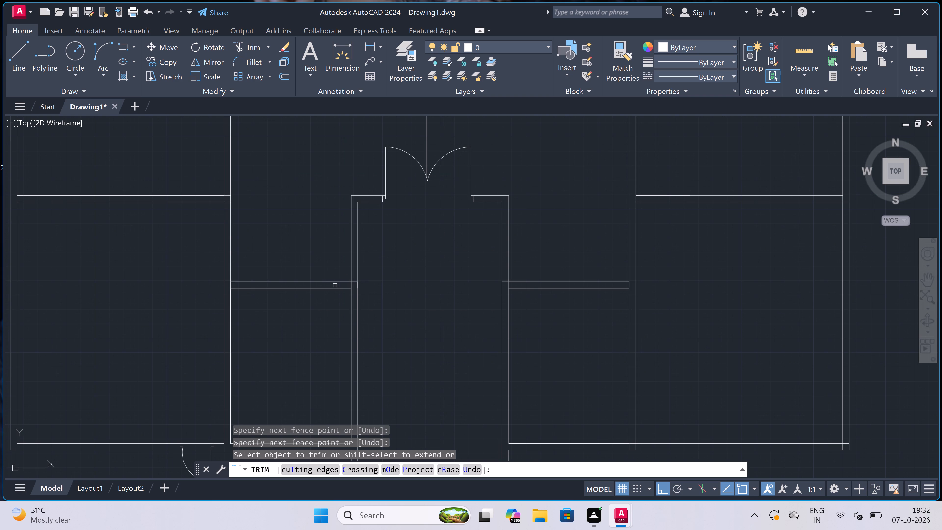
scroll(345, 285, up, 5)
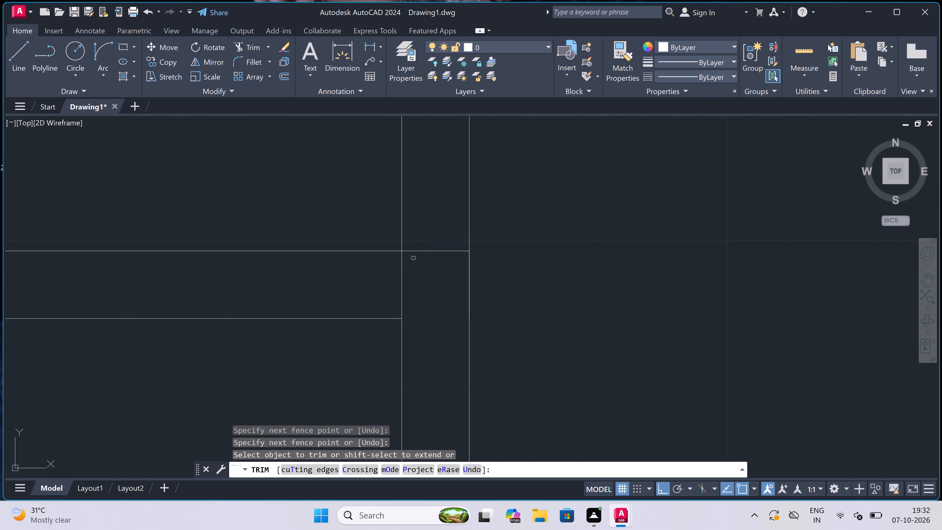
click(430, 251)
drag(395, 280, 393, 282)
click(412, 273)
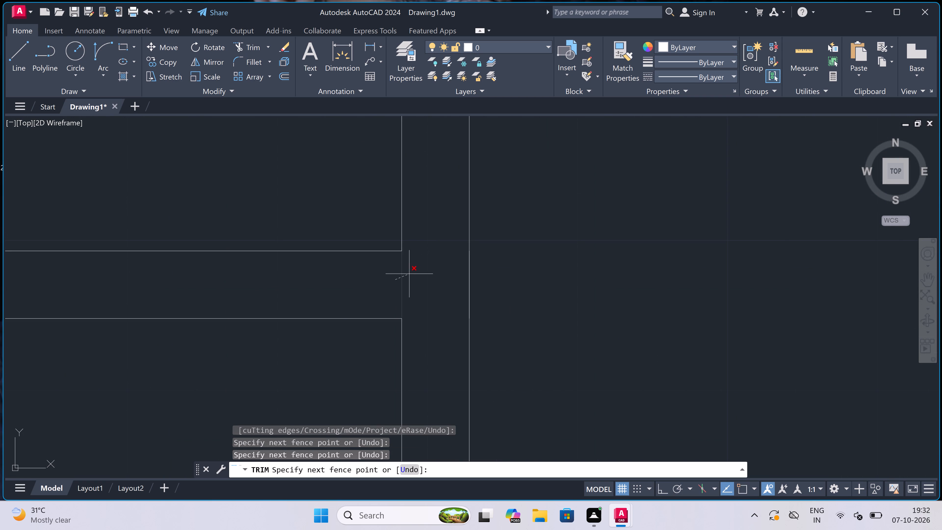
Trim the overlapping lines where the right small room's top partition joins the entrance hall wall.
scroll(412, 273, down, 5)
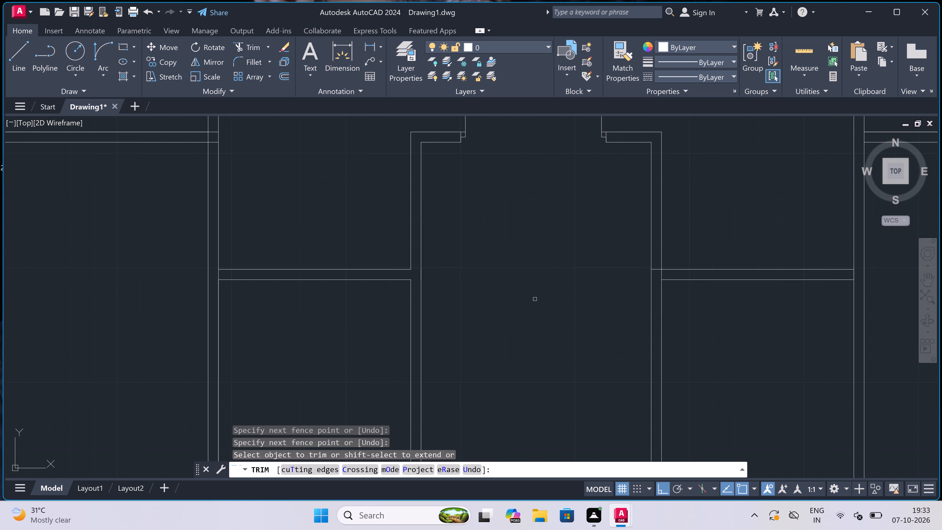
scroll(683, 271, up, 3)
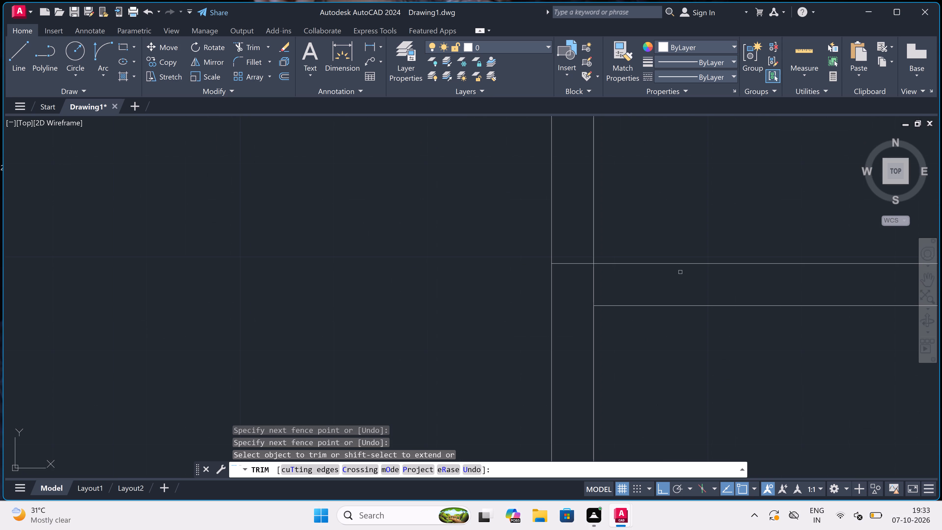
click(599, 275)
click(588, 278)
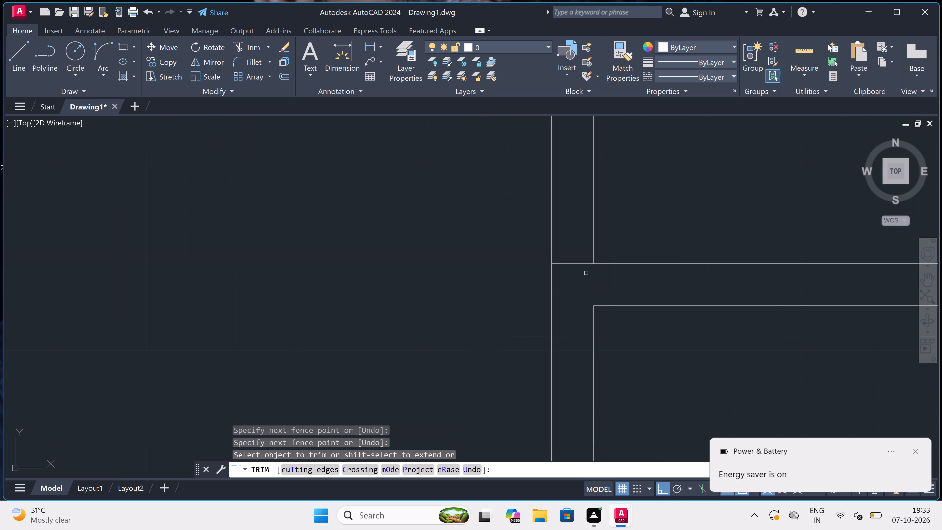
click(583, 250)
drag(578, 280, 570, 278)
End trimming and examine the floor plan's wall junctions, rooms and door positions around the entrance hall.
scroll(547, 265, left, 1)
scroll(547, 265, right, 1)
scroll(547, 265, left, 1)
scroll(547, 265, right, 1)
scroll(547, 265, left, 5)
scroll(547, 265, right, 1)
scroll(547, 265, down, 1)
scroll(547, 265, left, 5)
scroll(547, 265, right, 3)
scroll(547, 265, left, 7)
scroll(547, 265, down, 1)
scroll(547, 265, left, 11)
scroll(547, 265, down, 1)
scroll(547, 265, left, 4)
scroll(547, 265, down, 1)
scroll(547, 265, left, 11)
scroll(547, 265, down, 1)
scroll(547, 265, left, 8)
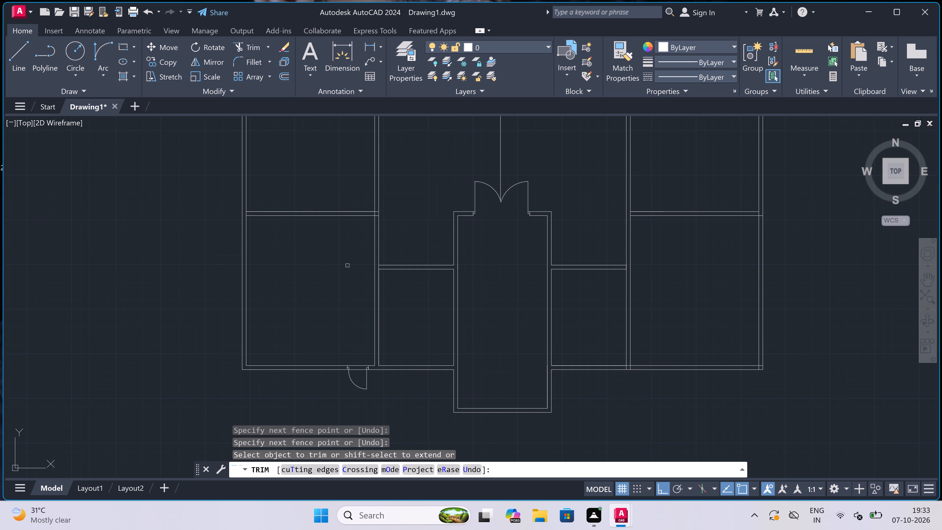
scroll(360, 270, down, 3)
scroll(394, 259, up, 2)
key(Escape)
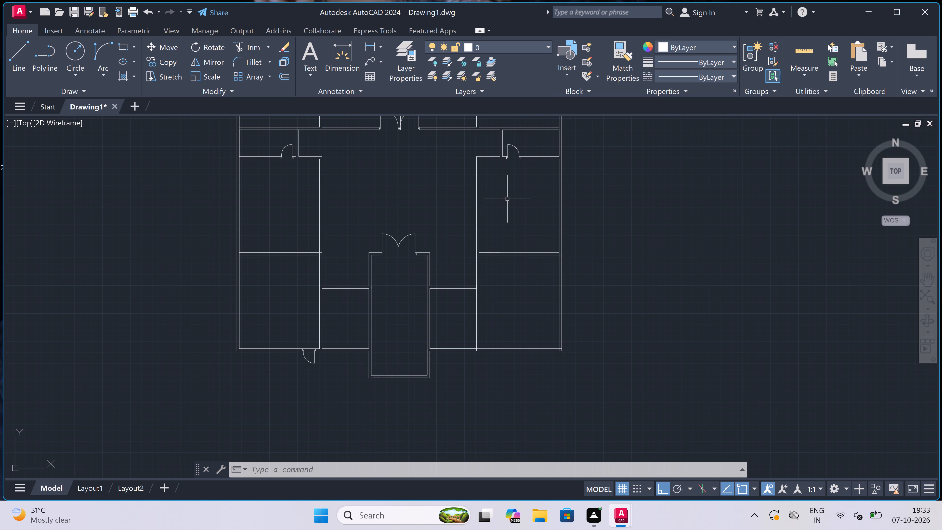
scroll(344, 273, down, 2)
scroll(340, 287, up, 3)
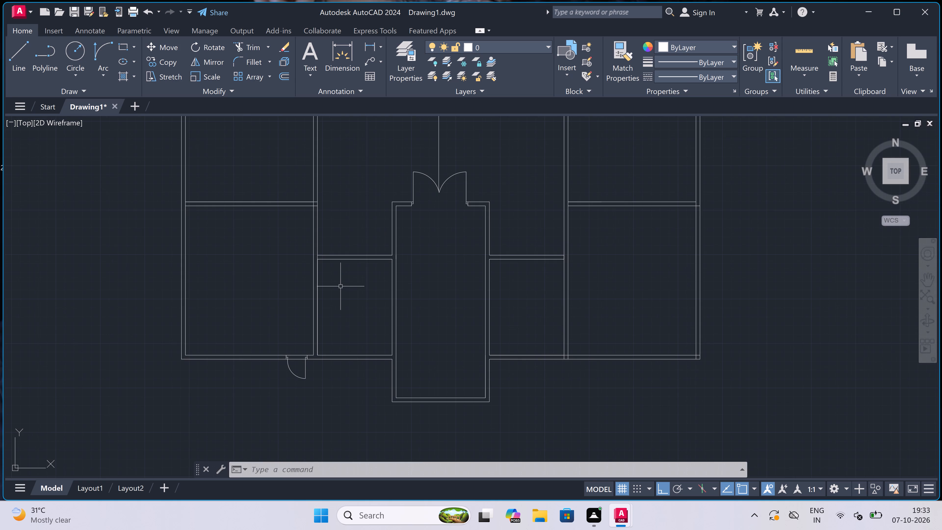
scroll(327, 230, down, 4)
scroll(314, 206, up, 5)
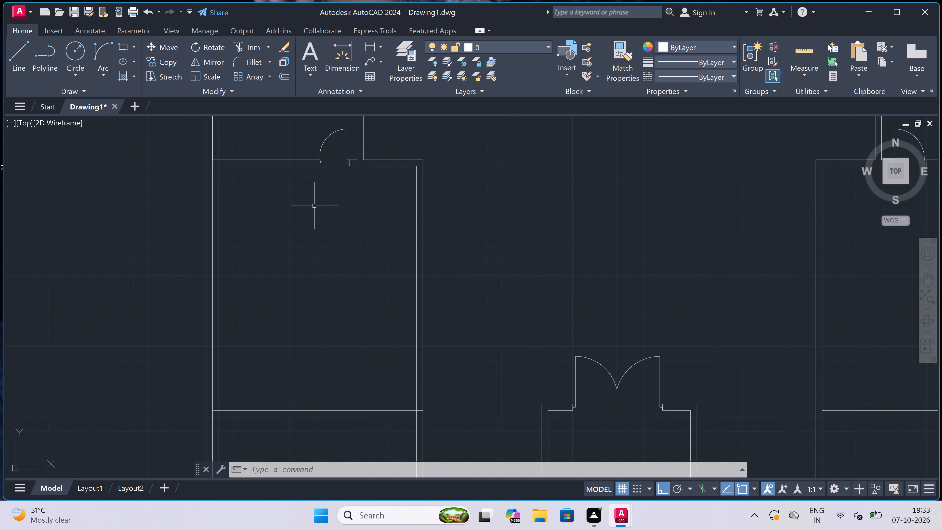
scroll(429, 307, down, 3)
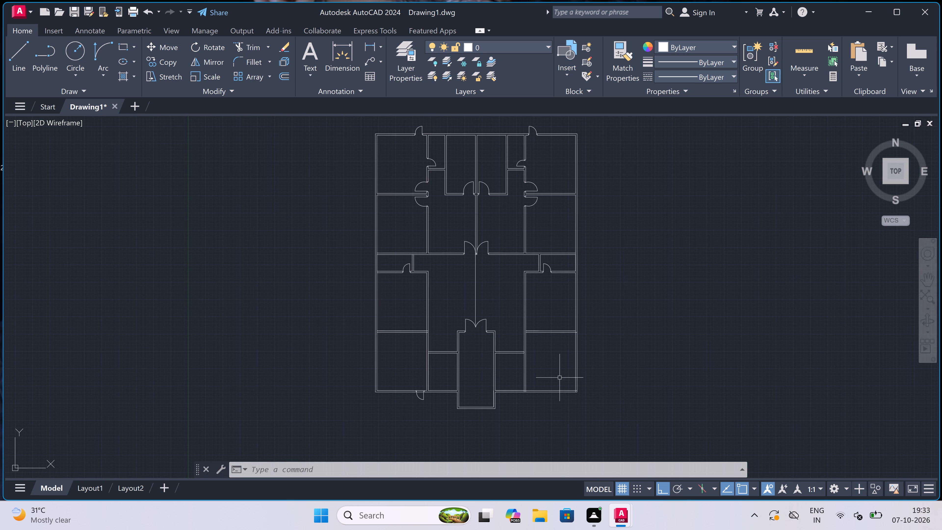
scroll(414, 352, up, 3)
scroll(480, 346, down, 2)
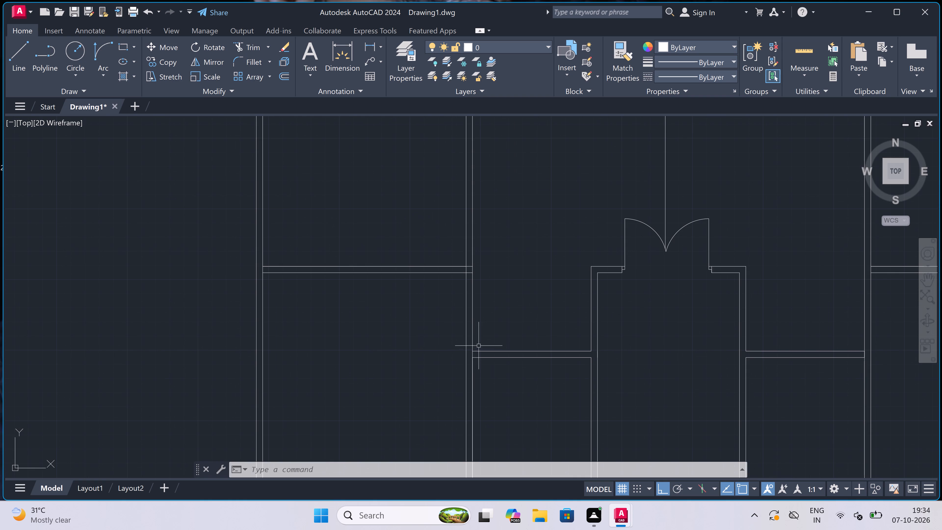
scroll(480, 346, down, 1)
scroll(495, 357, up, 4)
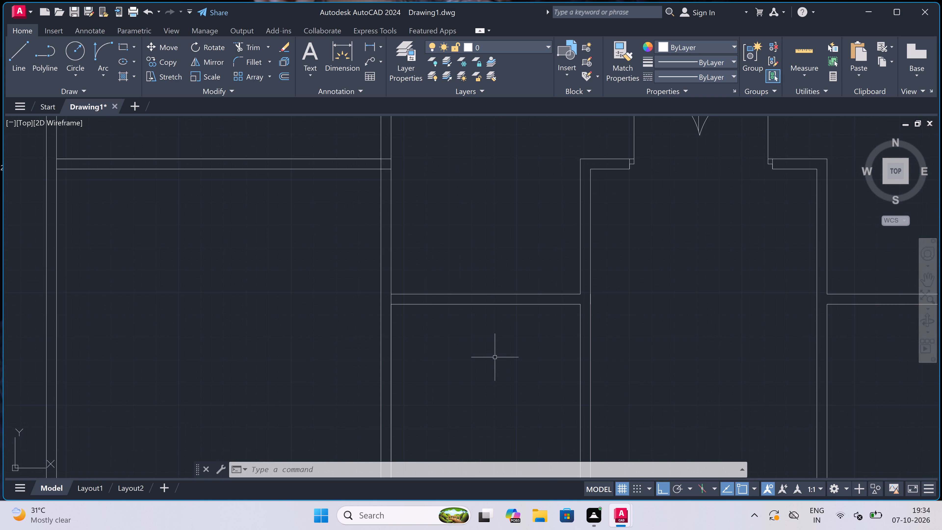
Draw a jamb line across the left small room's top partition near its outer end, with a 2" stop and 2' door leaf down into the room.
text(l)
key(space)
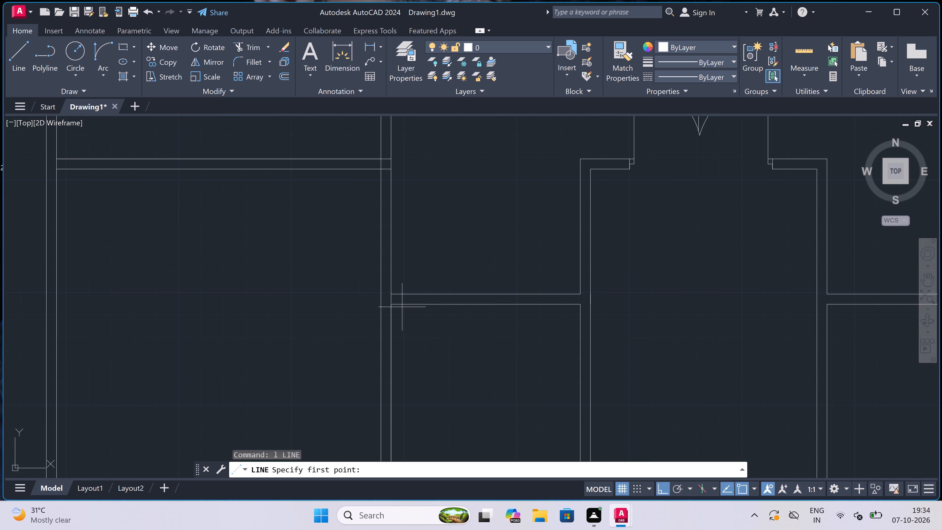
scroll(401, 294, up, 2)
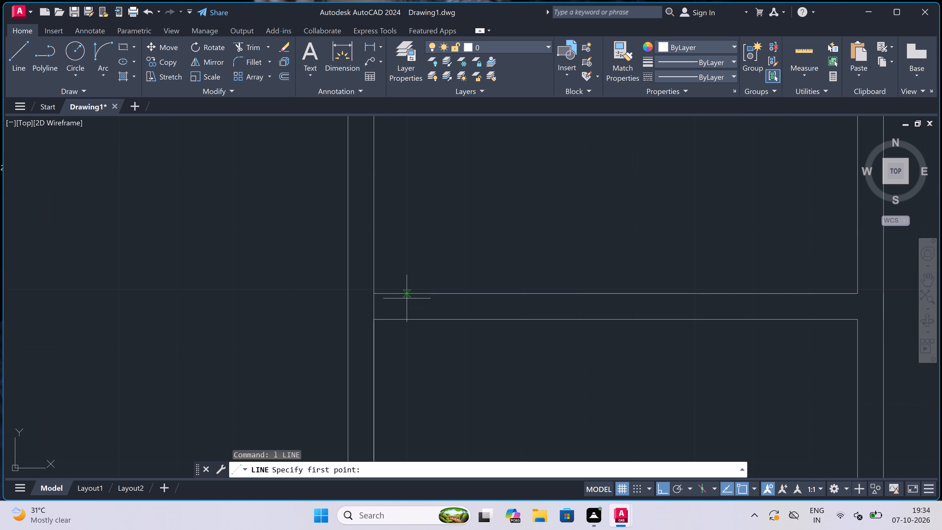
click(409, 294)
click(407, 319)
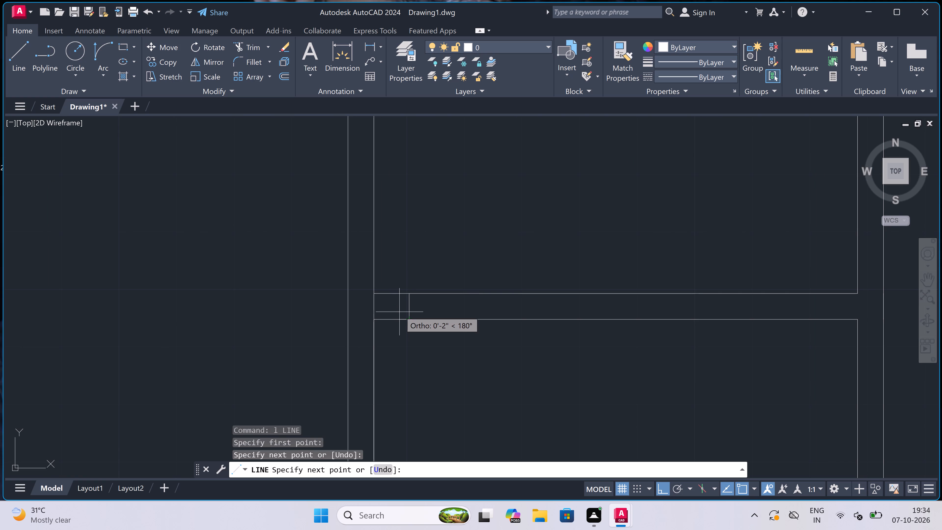
click(410, 306)
text(2")
key(space)
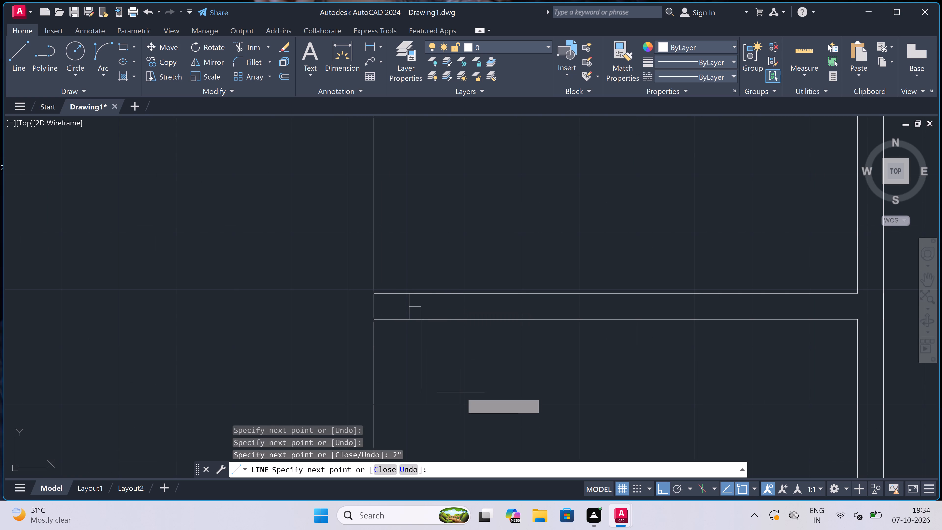
text(3')
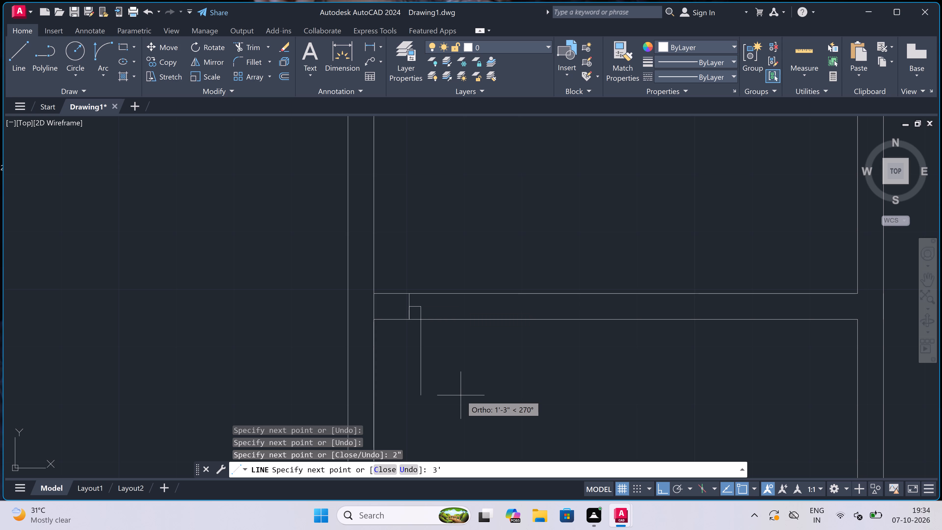
key(BackSpace)
key(BackSpace)
text(2')
key(space)
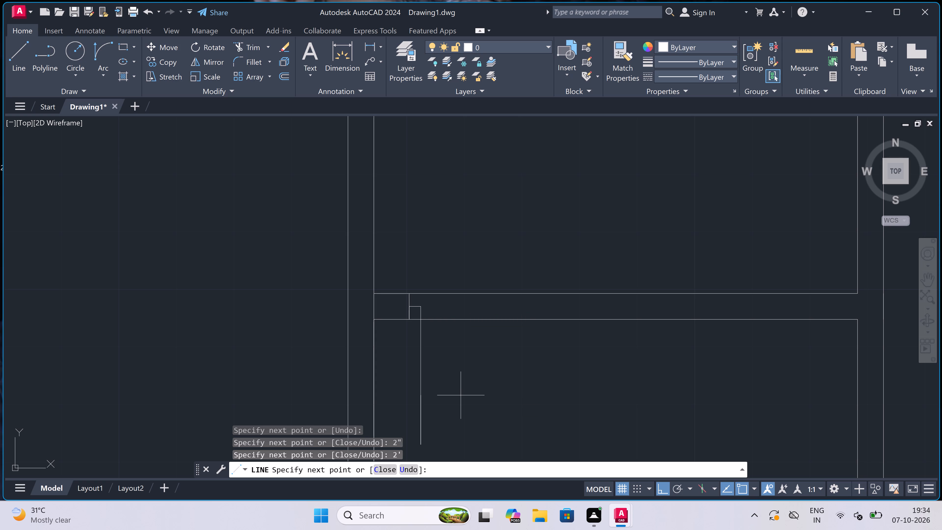
key(Escape)
Draw the opposite jamb line across the left small room's top partition, with a 2" stop at its midpoint facing the door leaf.
key(space)
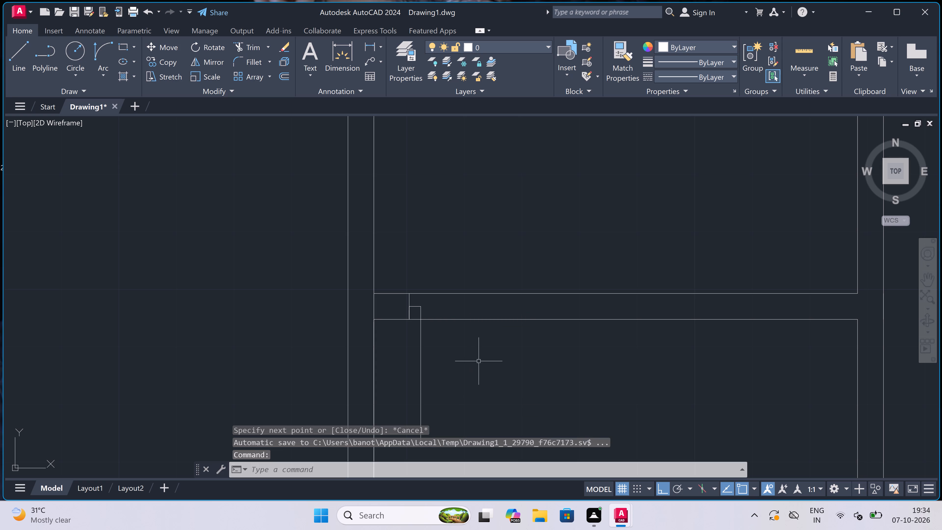
scroll(487, 355, down, 4)
scroll(487, 365, up, 3)
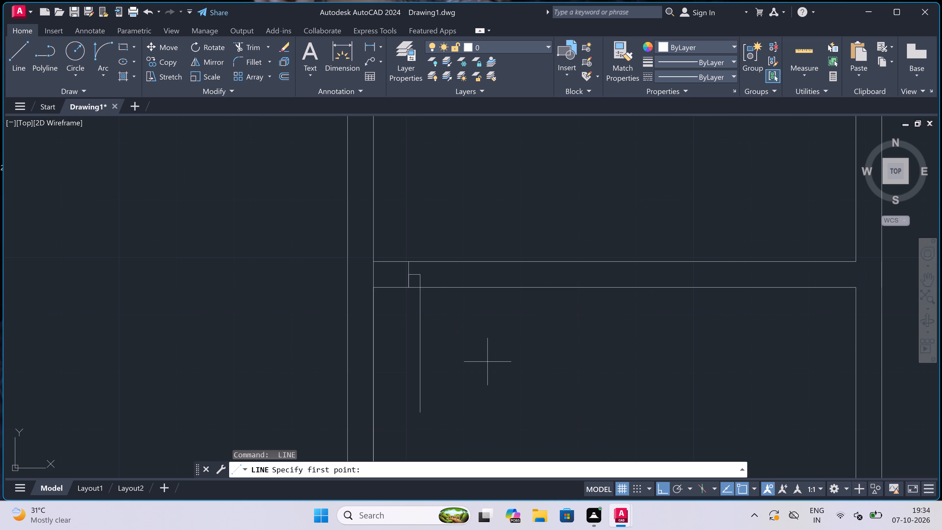
click(531, 289)
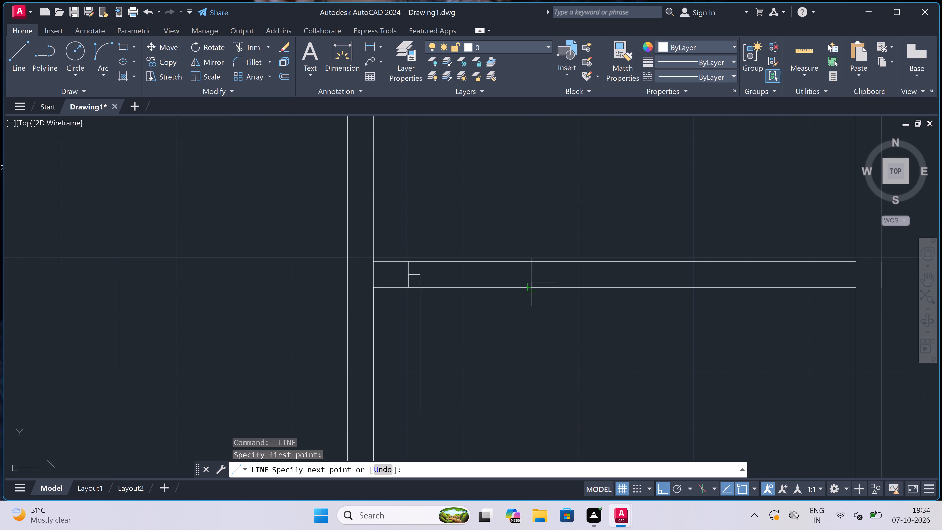
click(529, 262)
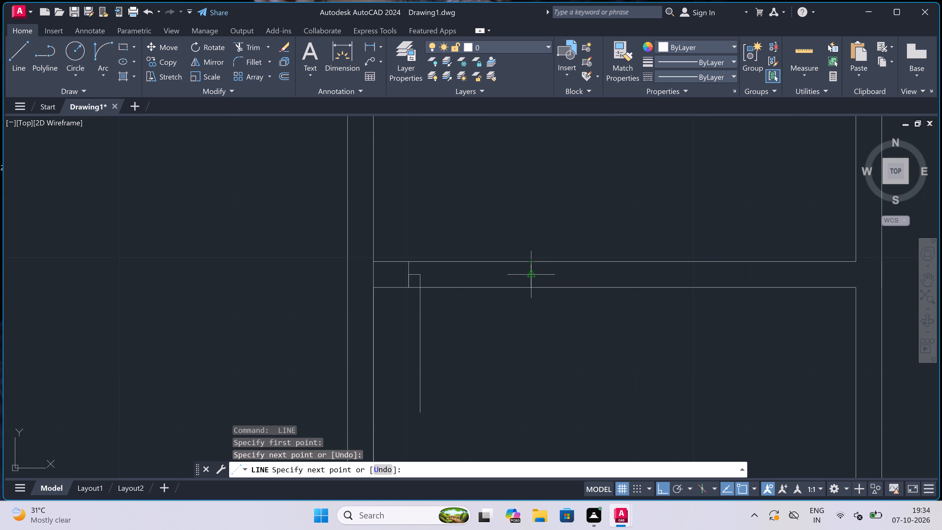
click(530, 272)
text(2")
key(space)
key(Escape)
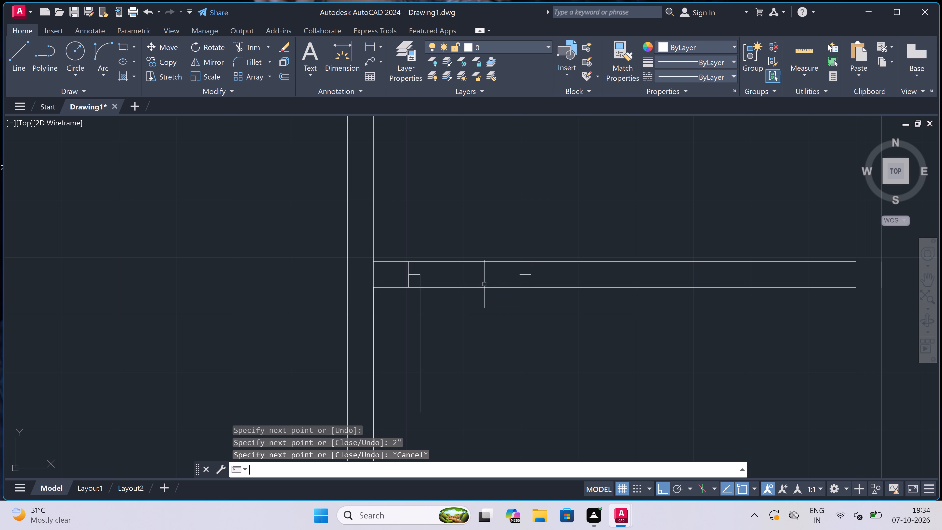
Draw the door swing arc from the leaf's lower end to the opposite jamb's stop, with a horizontal start direction.
click(101, 53)
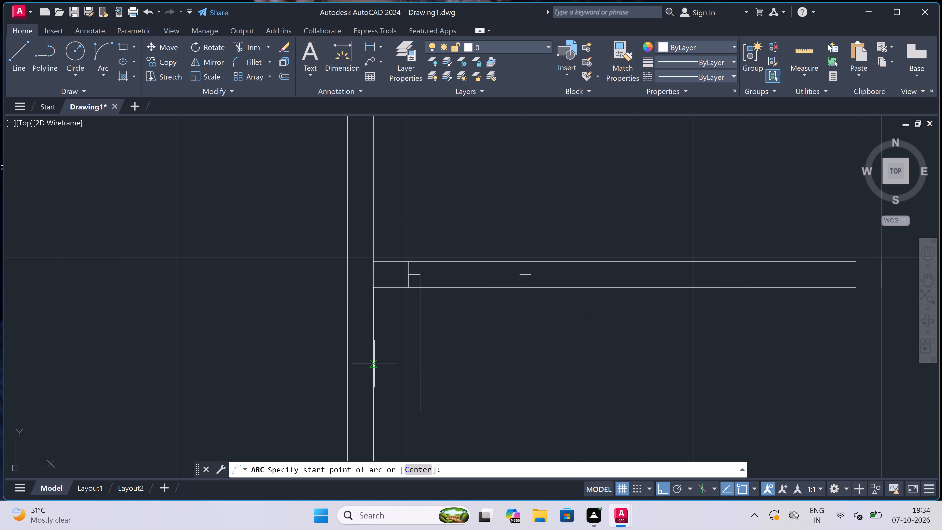
click(418, 416)
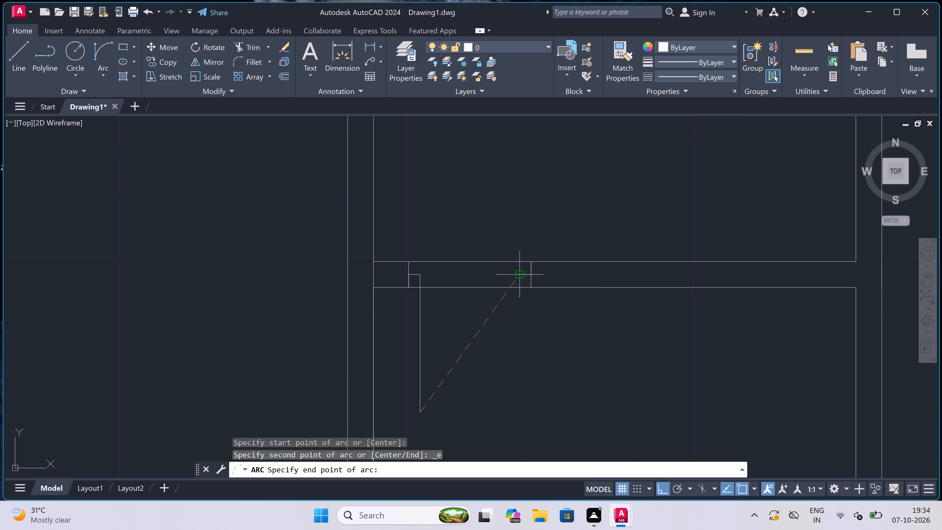
click(518, 274)
click(941, 5)
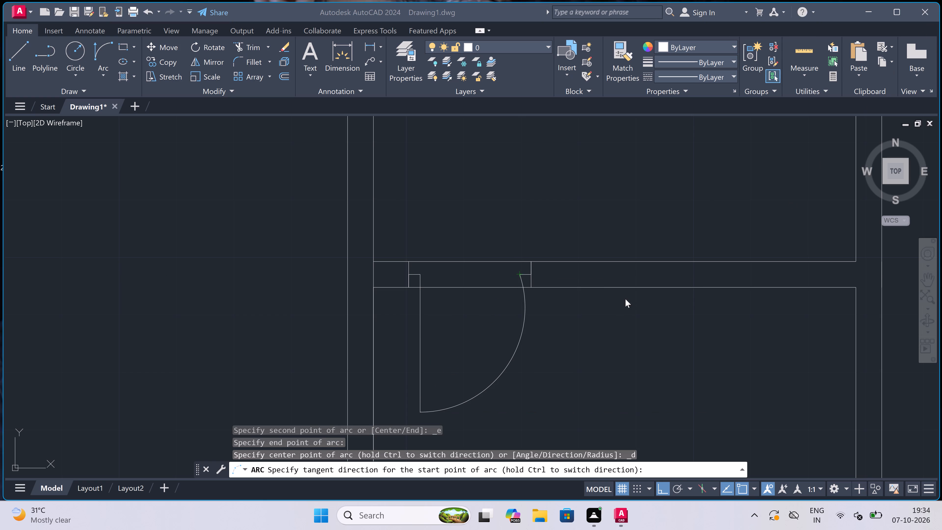
click(556, 345)
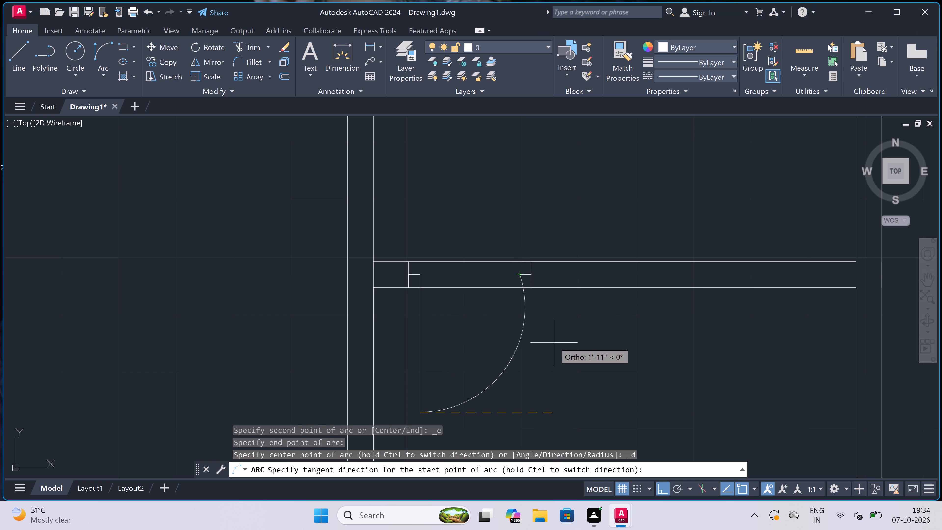
click(554, 343)
key(Escape)
Trim both partition lines between the jambs to open the left small room's doorway.
key(t)
key(r)
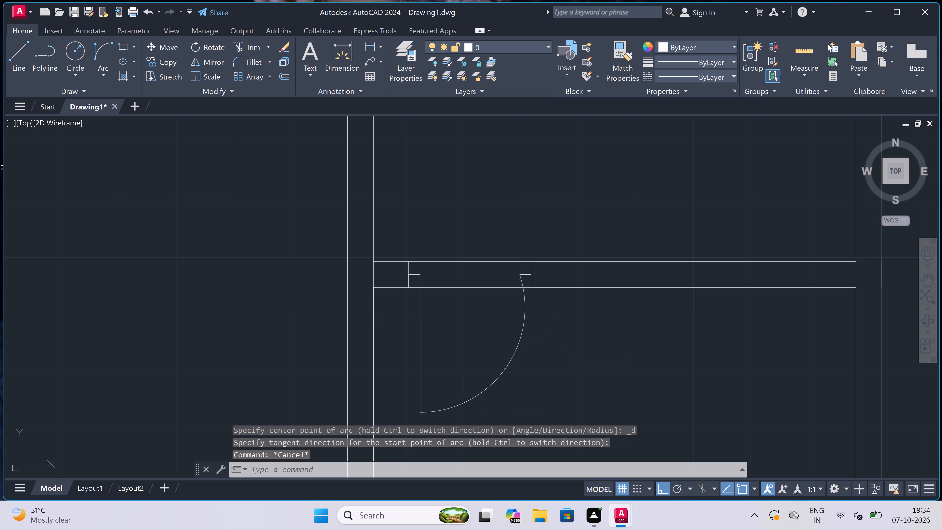
key(space)
click(470, 246)
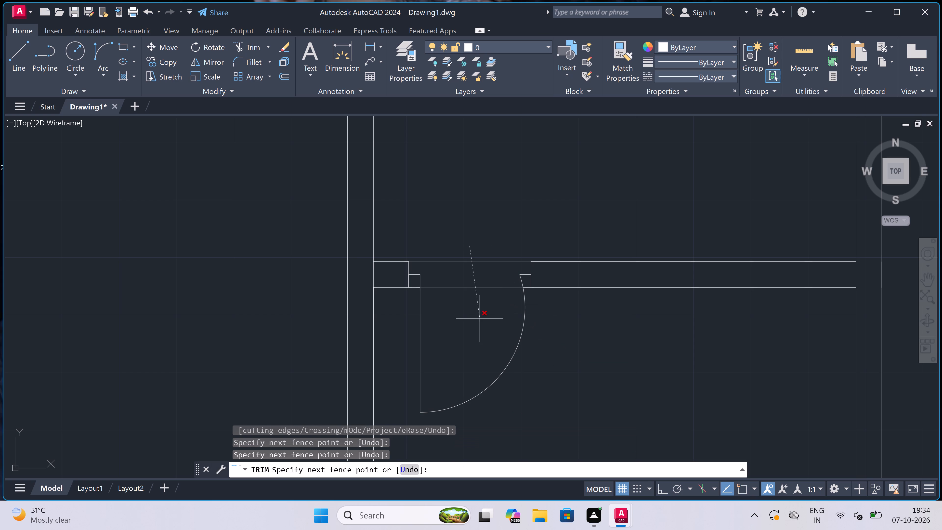
click(480, 318)
Trim the side wall line crossing the outer end of the left small room's top partition.
scroll(359, 283, up, 1)
click(361, 279)
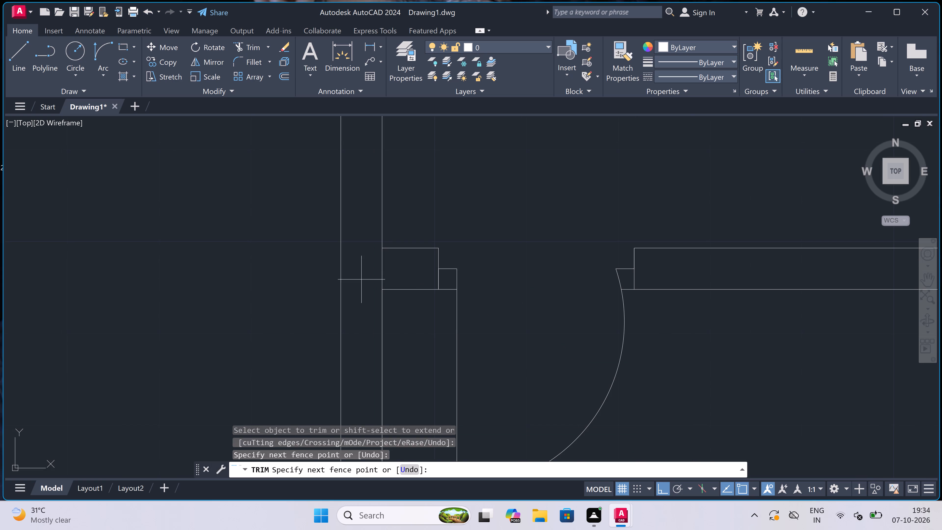
click(384, 263)
scroll(384, 263, down, 1)
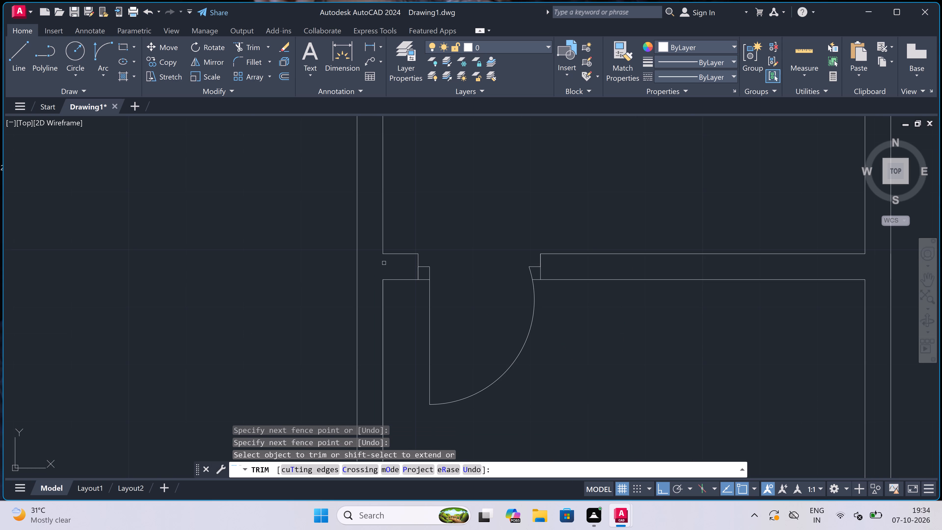
scroll(384, 263, down, 4)
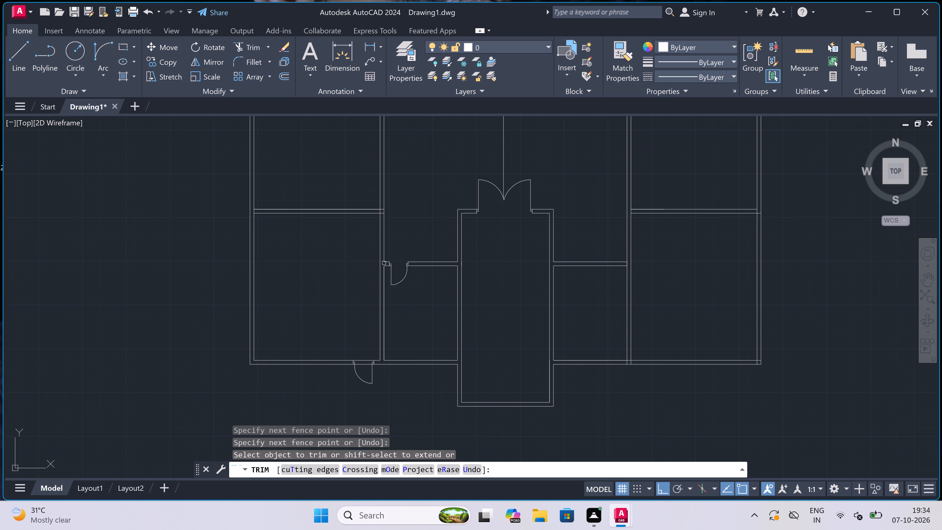
scroll(384, 263, up, 1)
scroll(384, 263, down, 1)
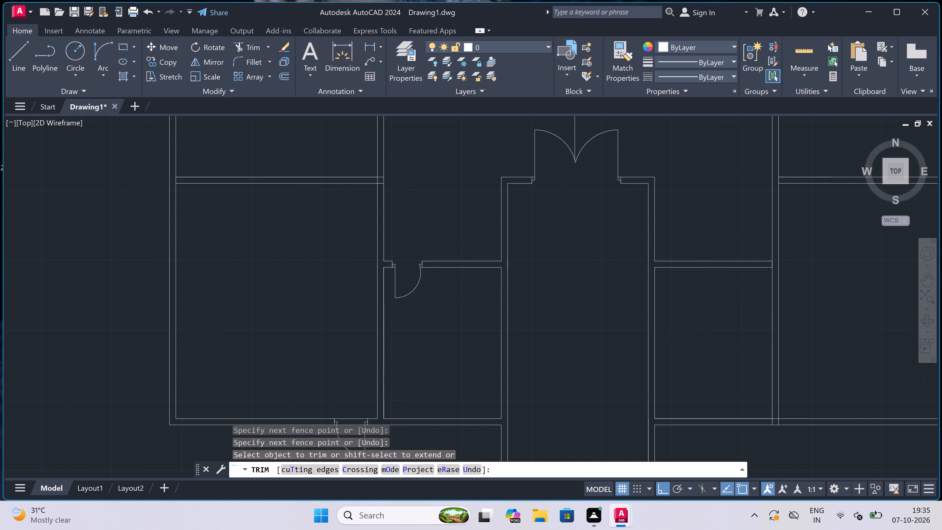
scroll(461, 261, up, 1)
key(Escape)
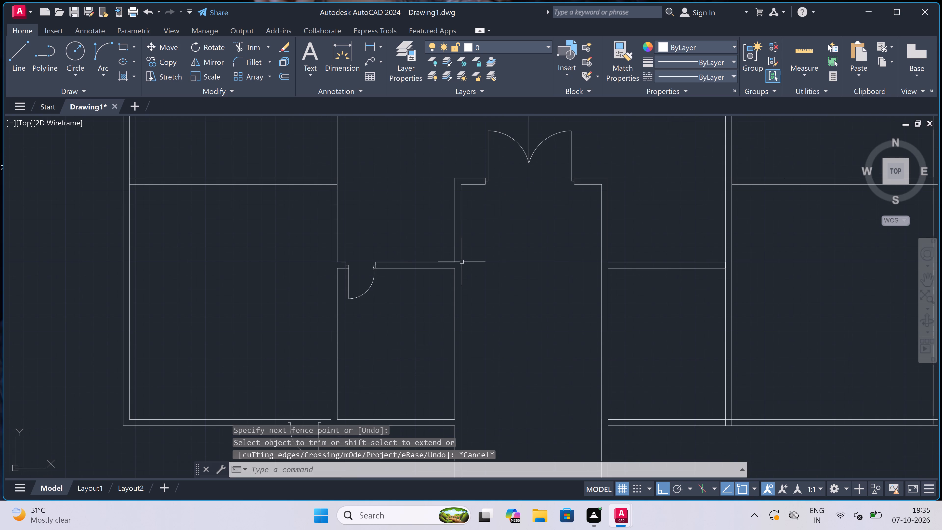
Draw a jamb line across the right small room's top partition near its outer end, with a 2" stop and 2' door leaf down into the room.
scroll(462, 262, down, 1)
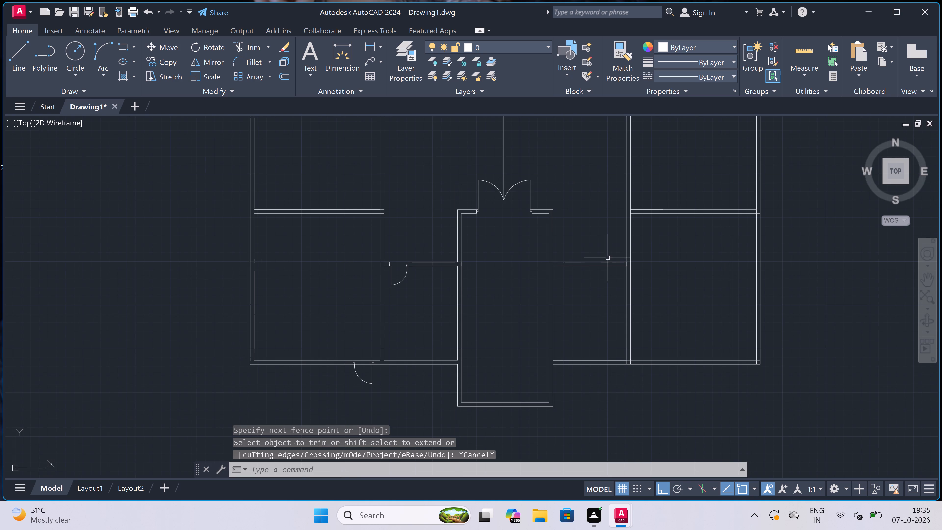
scroll(635, 258, up, 3)
key(l)
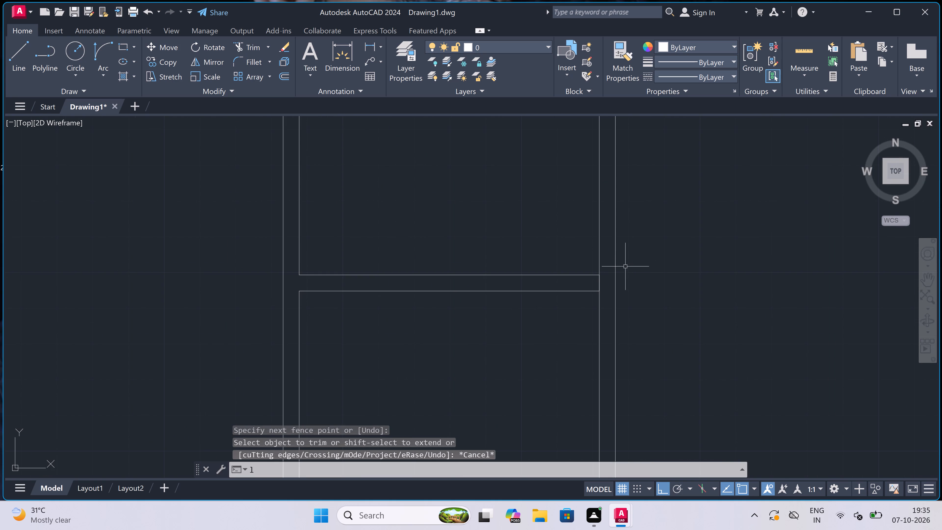
key(space)
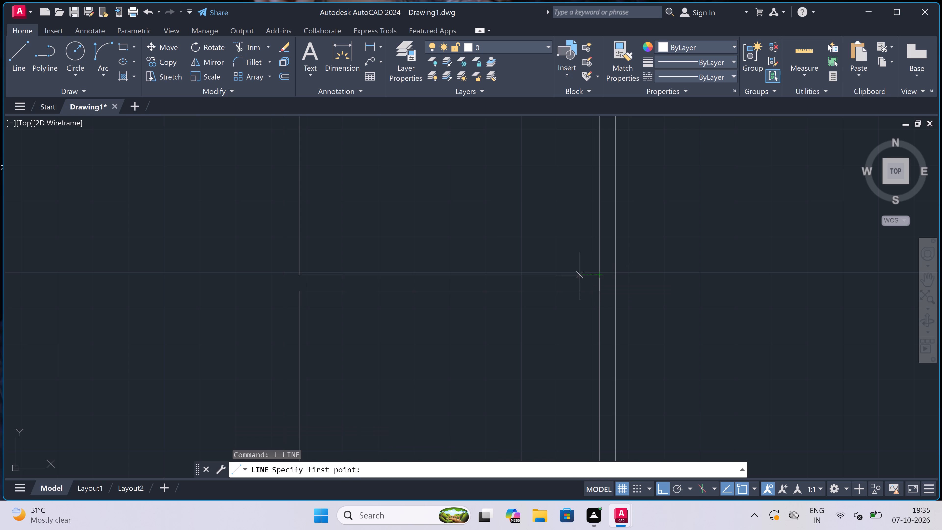
click(578, 276)
click(579, 291)
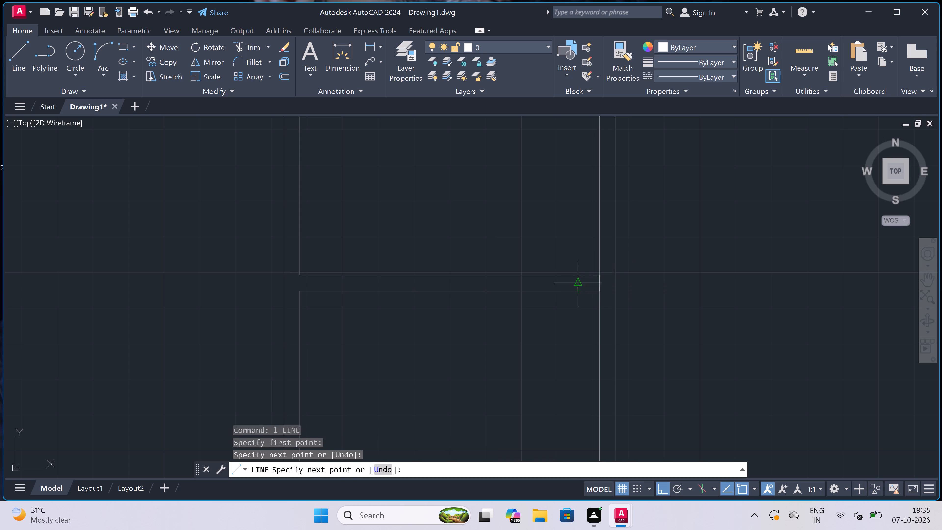
click(576, 280)
text(2")
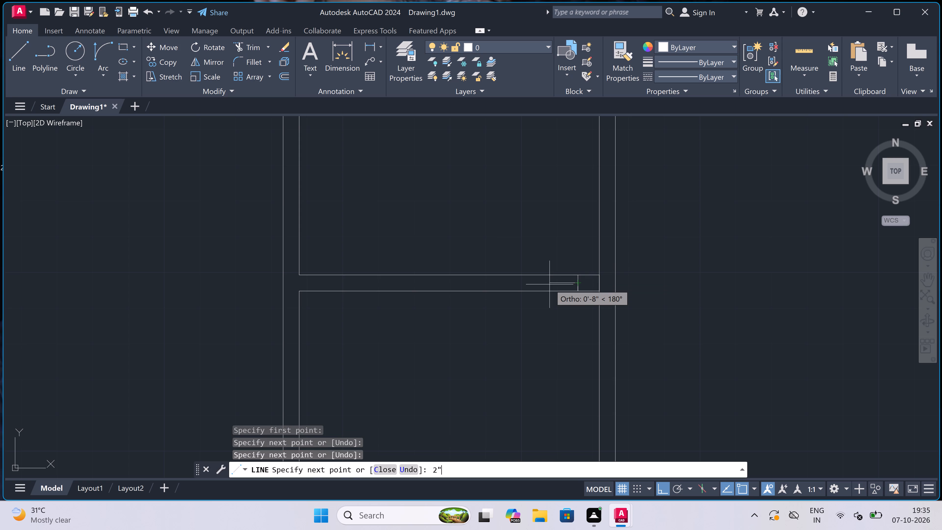
key(space)
text(2')
key(space)
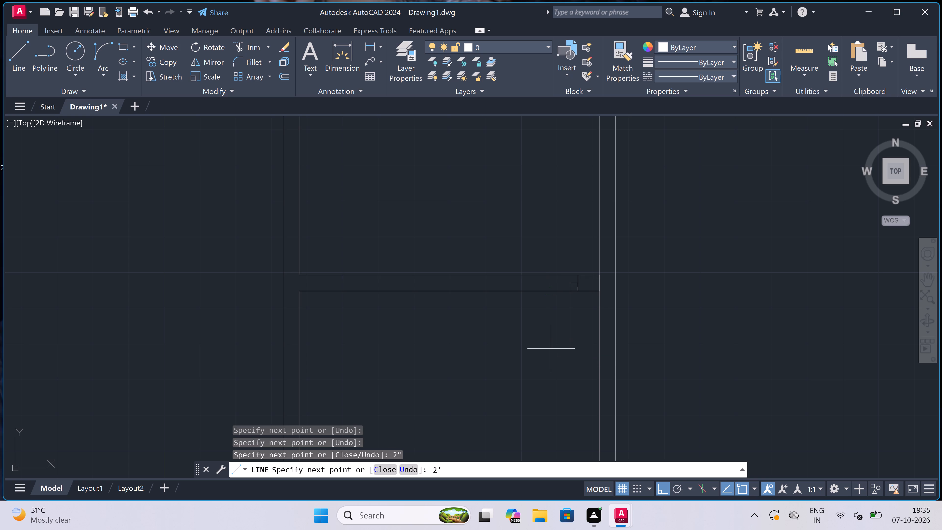
key(Escape)
Draw the opposite jamb line across the right small room's top partition, with a 2" stop at its midpoint facing the door leaf.
key(space)
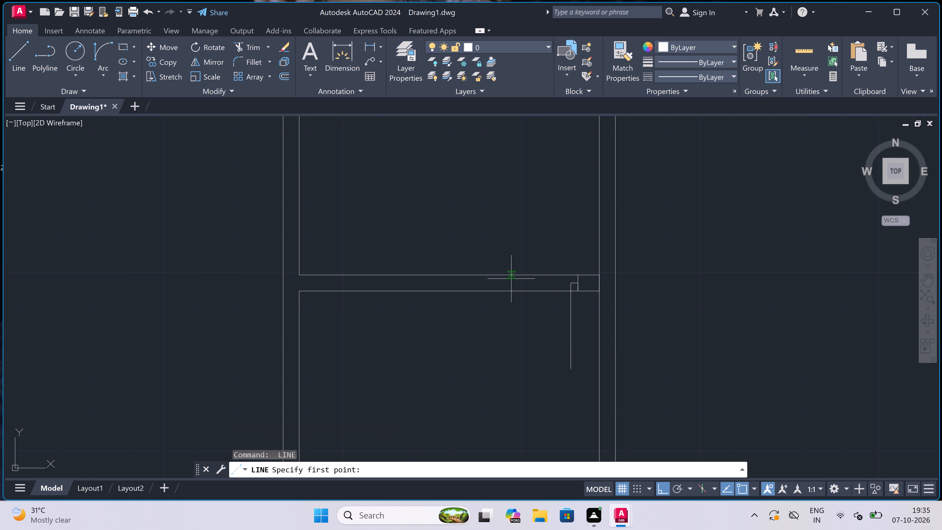
click(493, 274)
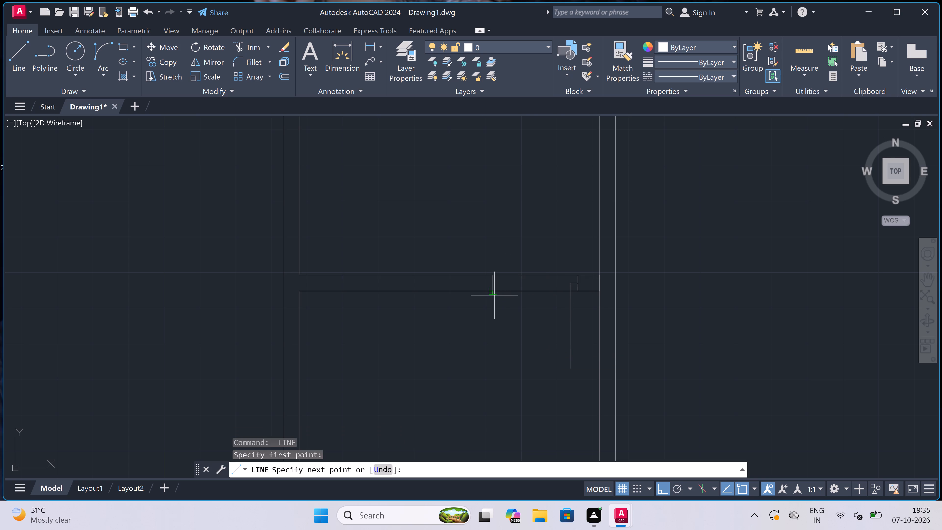
click(493, 292)
scroll(493, 288, up, 2)
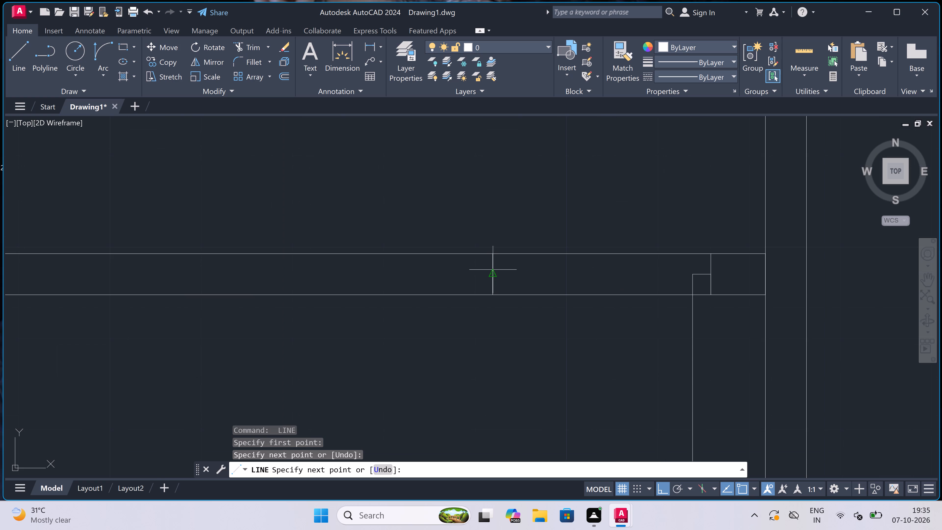
click(493, 273)
key(2)
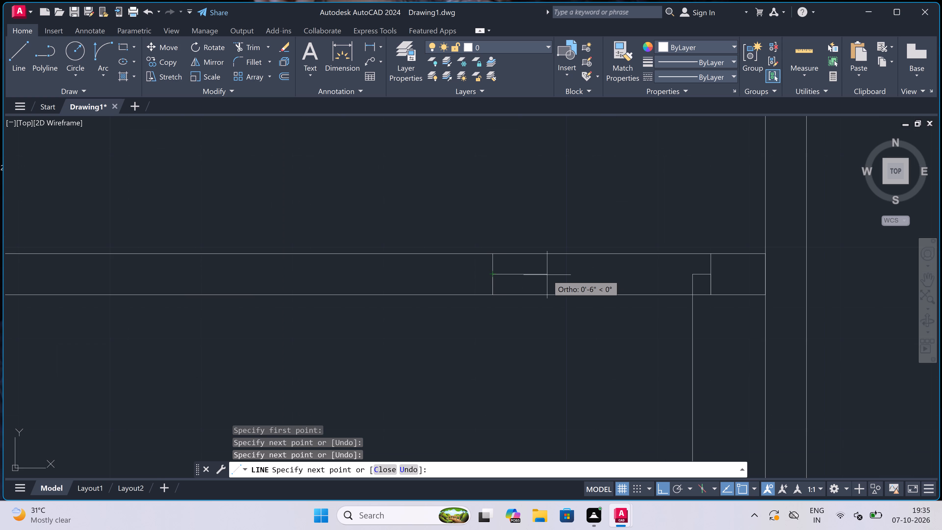
text(")
key(space)
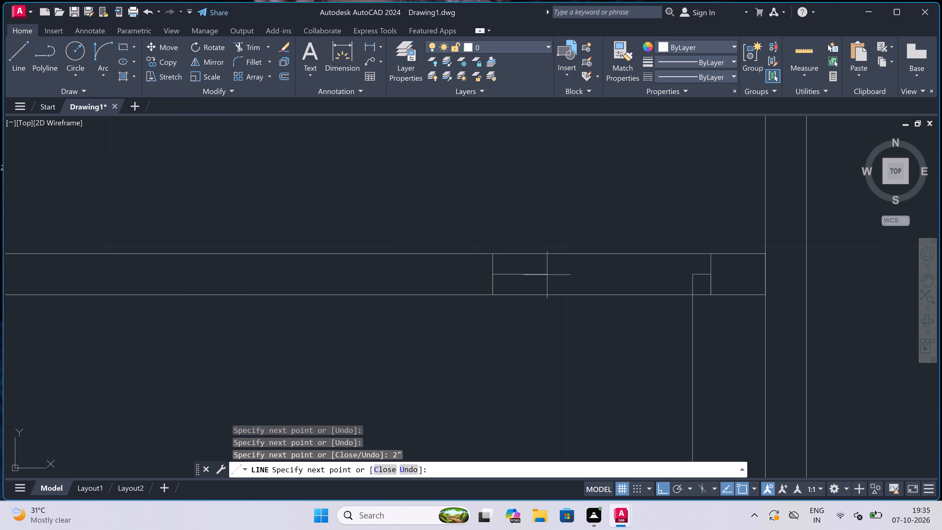
key(Escape)
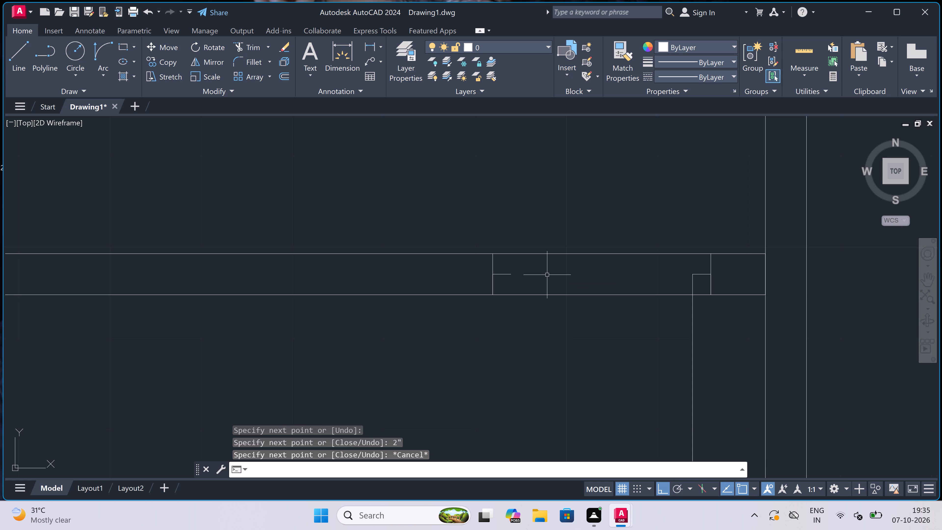
Draw the right small room's door swing as a start-end-direction arc from the leaf's free end to the opposite stop's tip.
scroll(547, 275, down, 1)
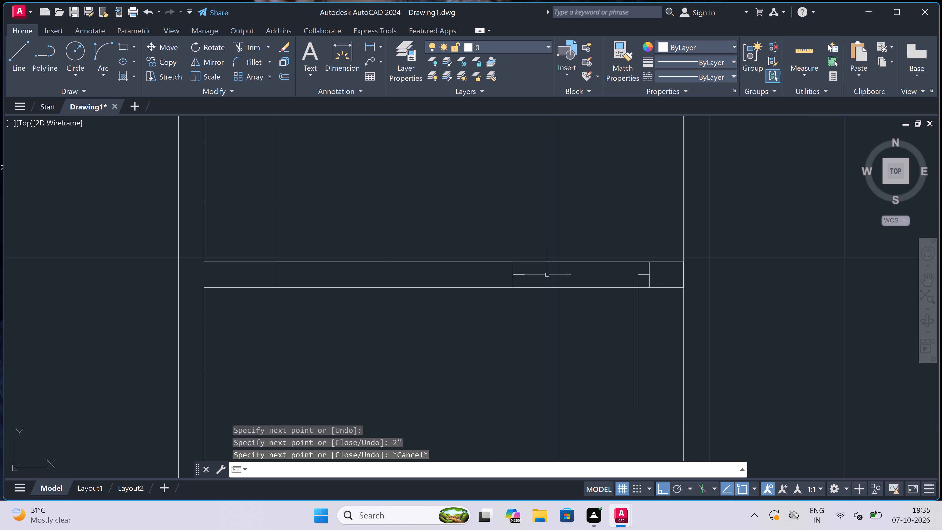
scroll(547, 275, up, 1)
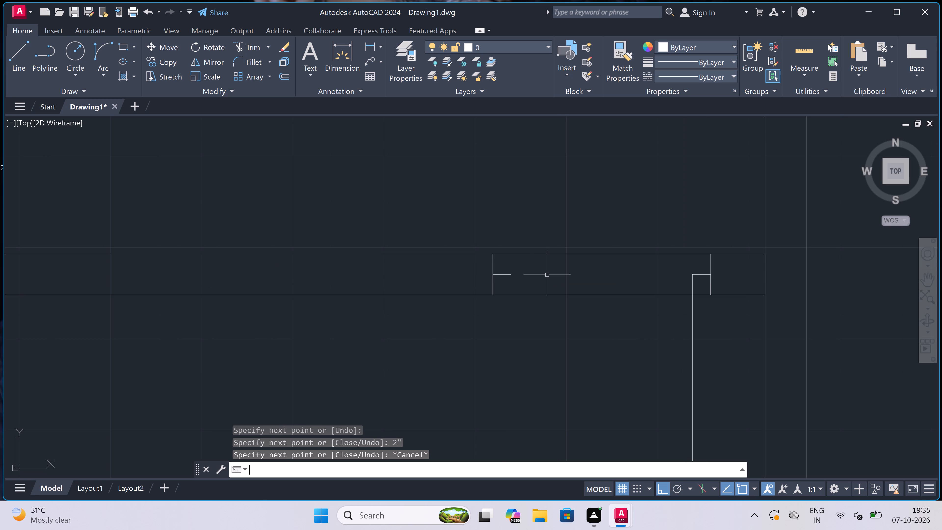
click(101, 49)
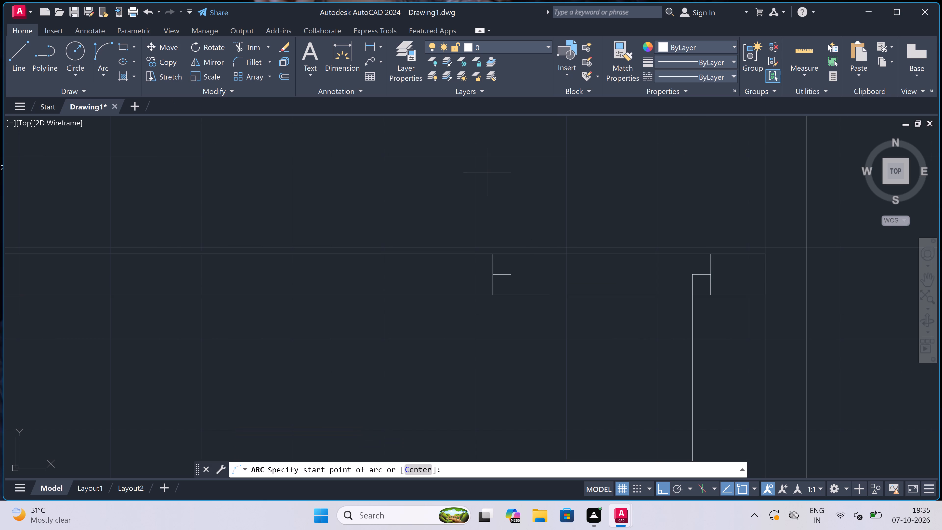
scroll(527, 369, down, 2)
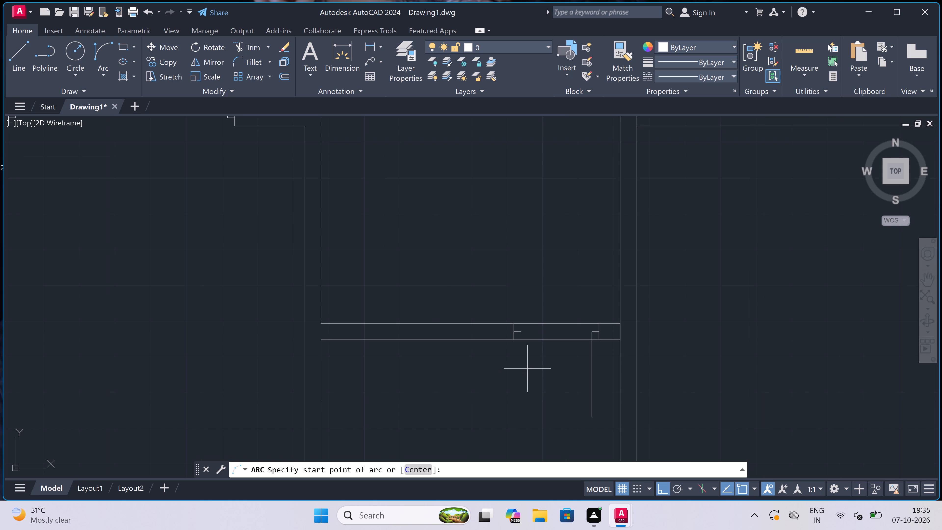
scroll(593, 443, up, 1)
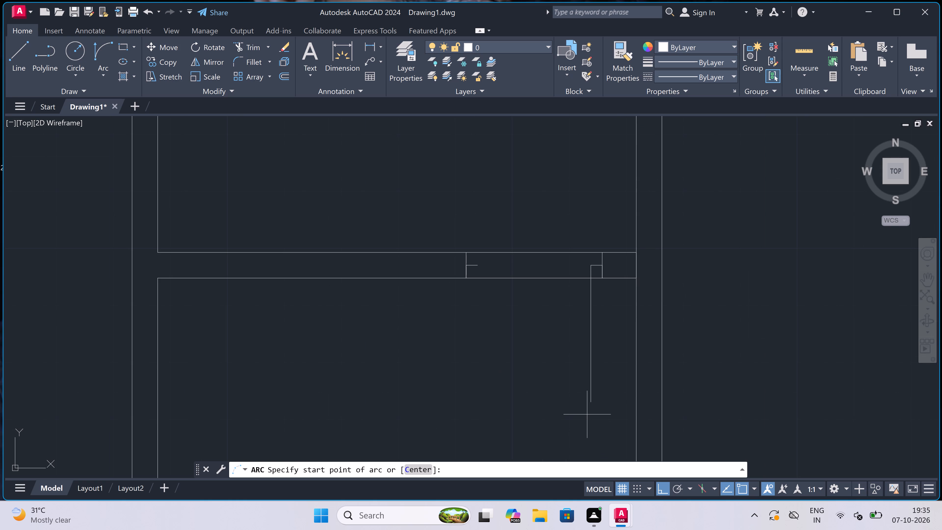
click(589, 406)
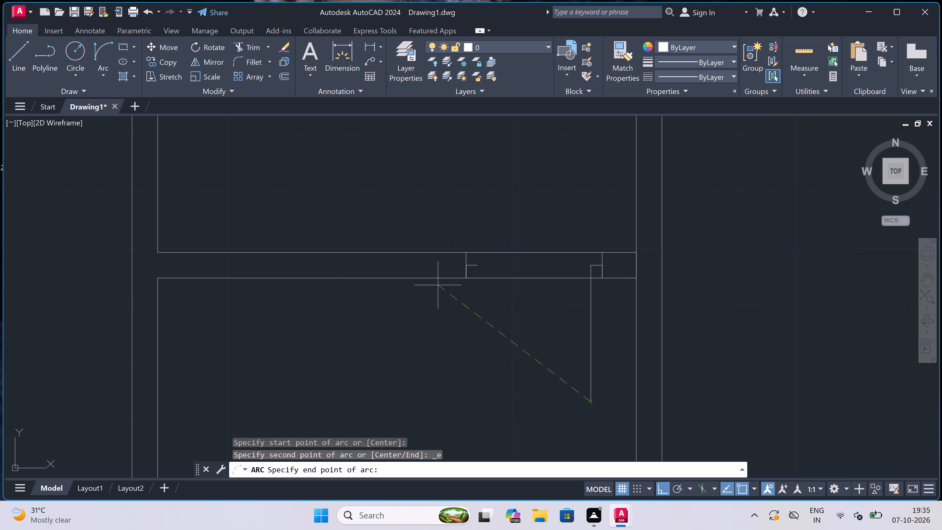
scroll(465, 282, up, 1)
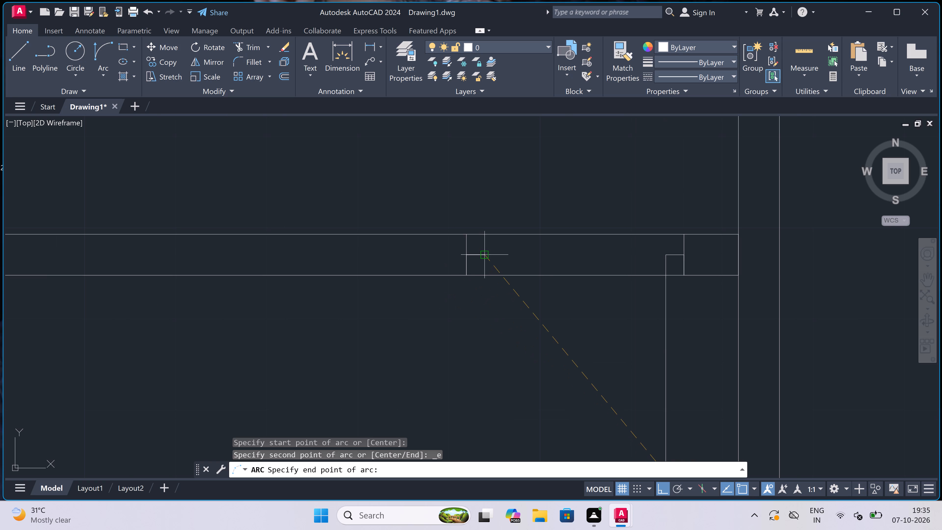
click(482, 252)
click(432, 305)
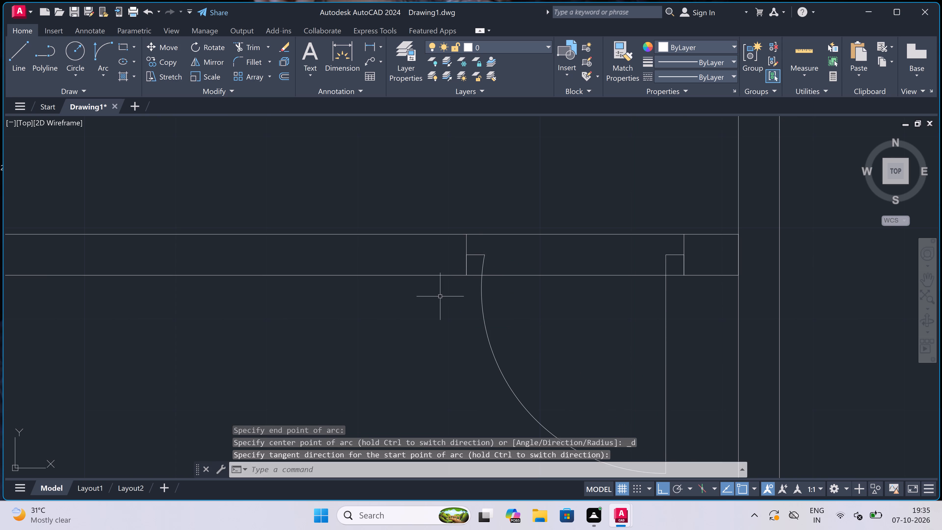
Trim both partition lines between the jambs to open the right small room's doorway.
scroll(482, 280, down, 2)
scroll(506, 283, up, 1)
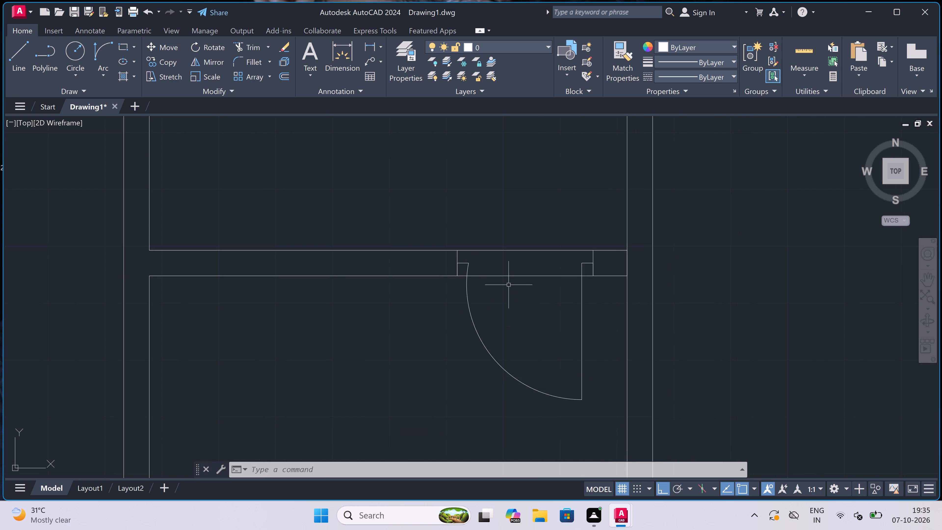
text(tr)
key(space)
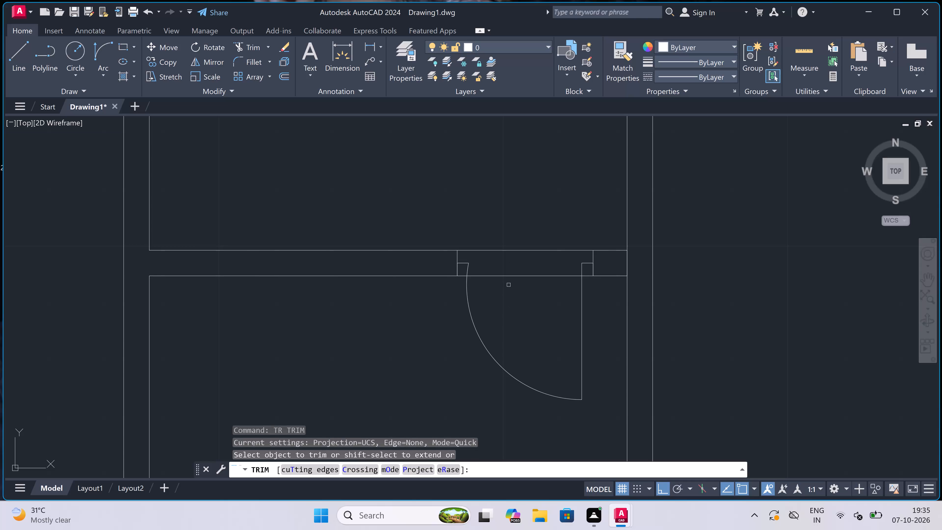
click(507, 238)
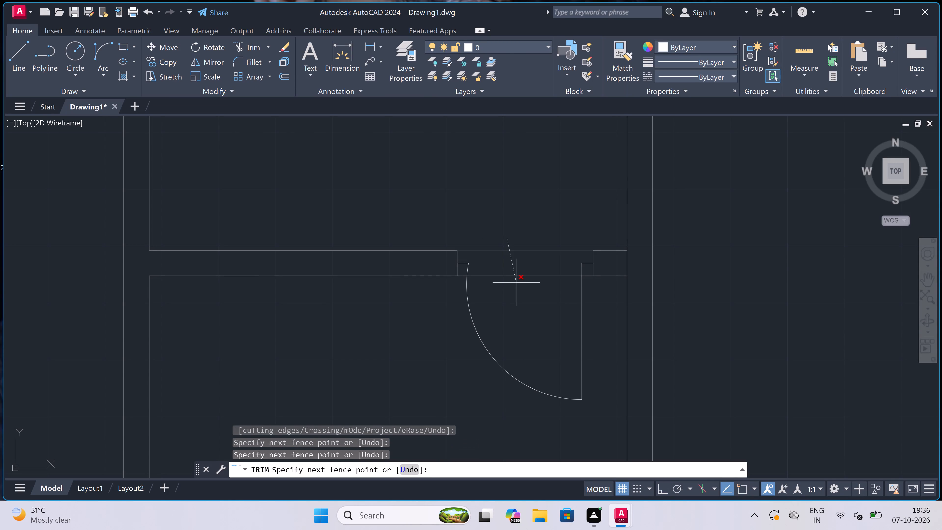
click(516, 283)
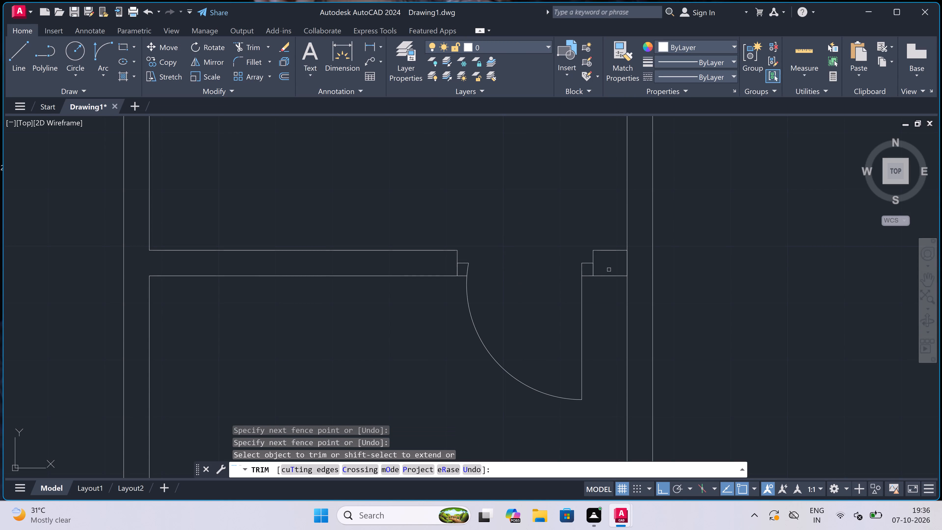
Trim the side wall line crossing the outer end of the right small room's top partition.
scroll(622, 260, up, 3)
click(623, 260)
drag(674, 241, 647, 236)
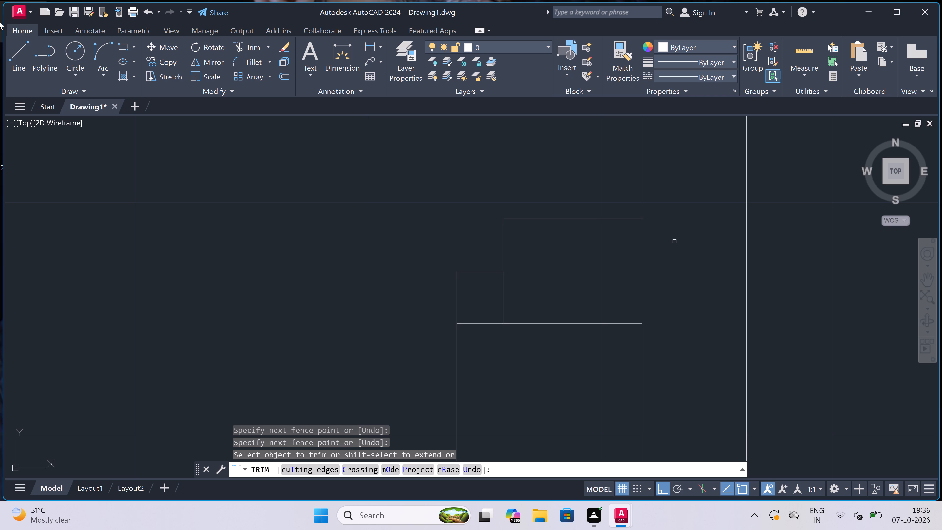
scroll(0, 28, down, 2)
key(Escape)
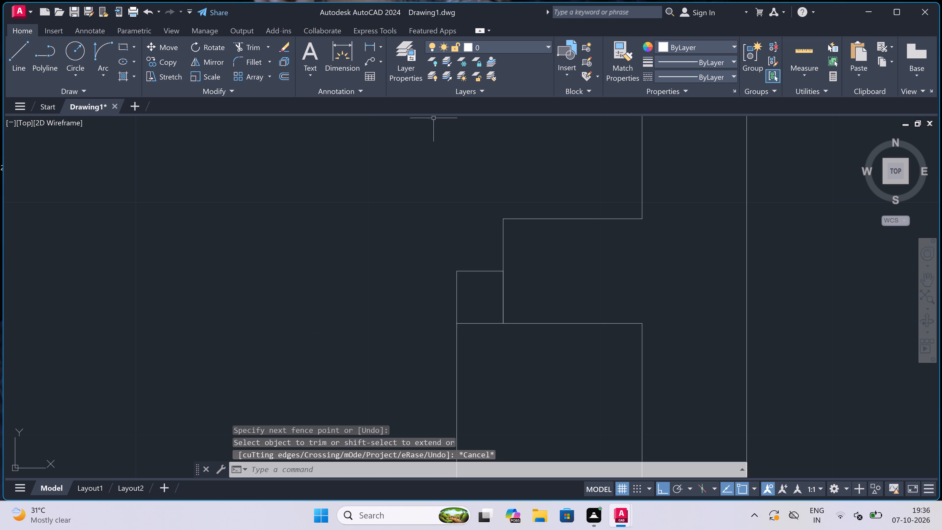
Draw a jamb line across the lower-left large room's inner side wall just below its top partition, with a 2" stop and 3' door leaf into the room.
scroll(427, 196, down, 7)
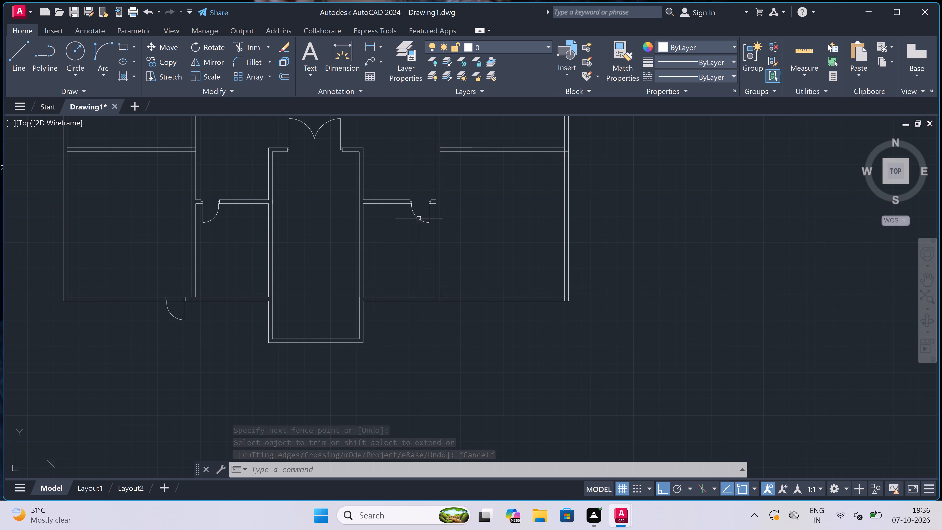
scroll(418, 237, down, 4)
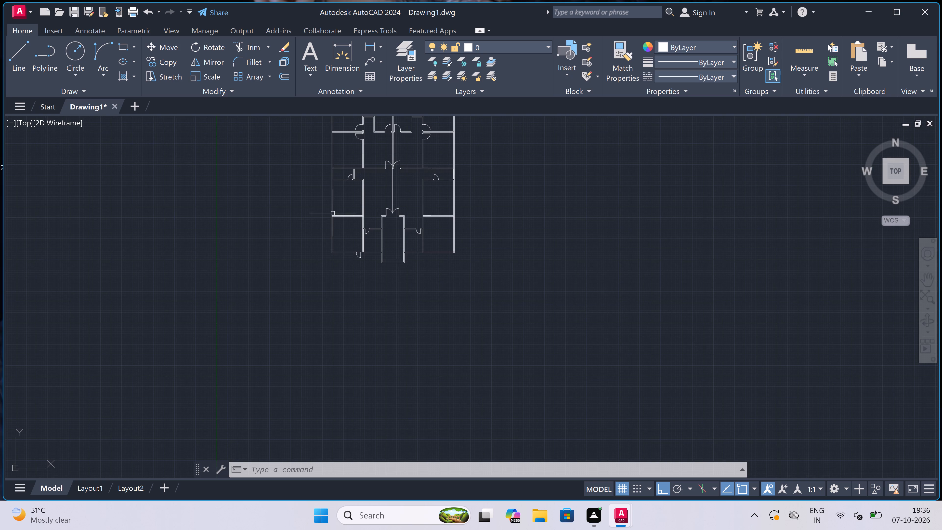
scroll(333, 213, up, 3)
scroll(362, 218, up, 2)
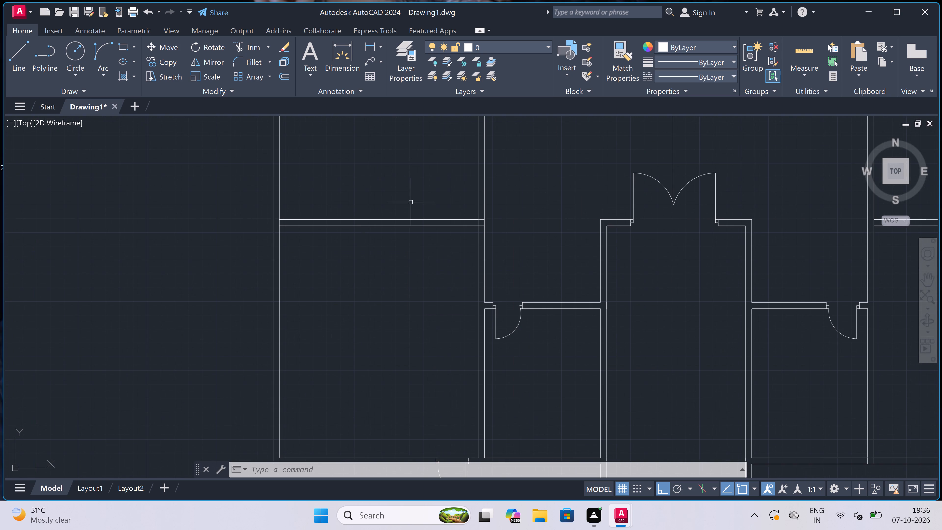
text(l)
key(space)
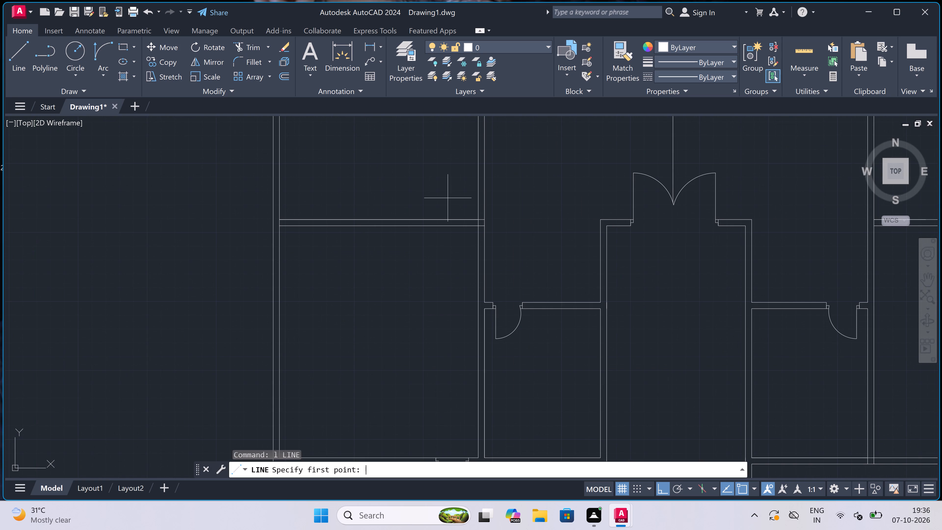
scroll(466, 191, up, 1)
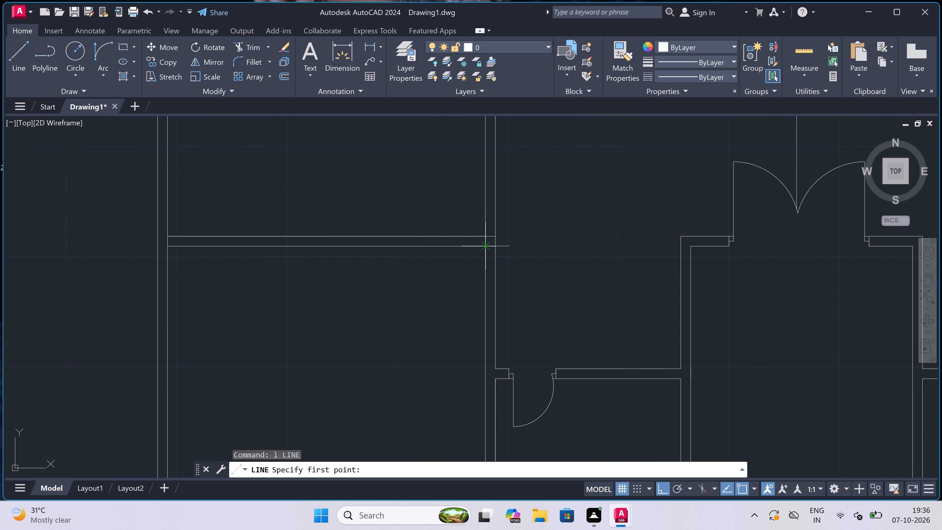
scroll(487, 245, up, 3)
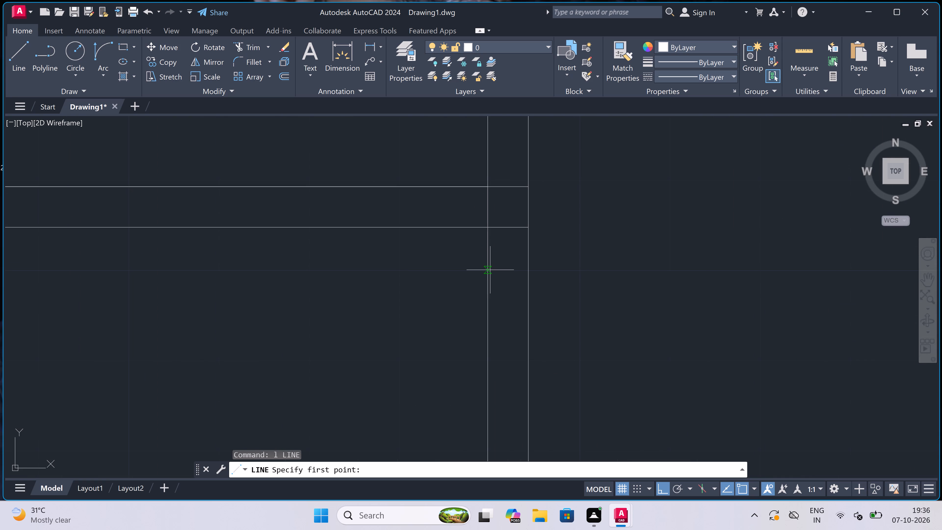
click(490, 273)
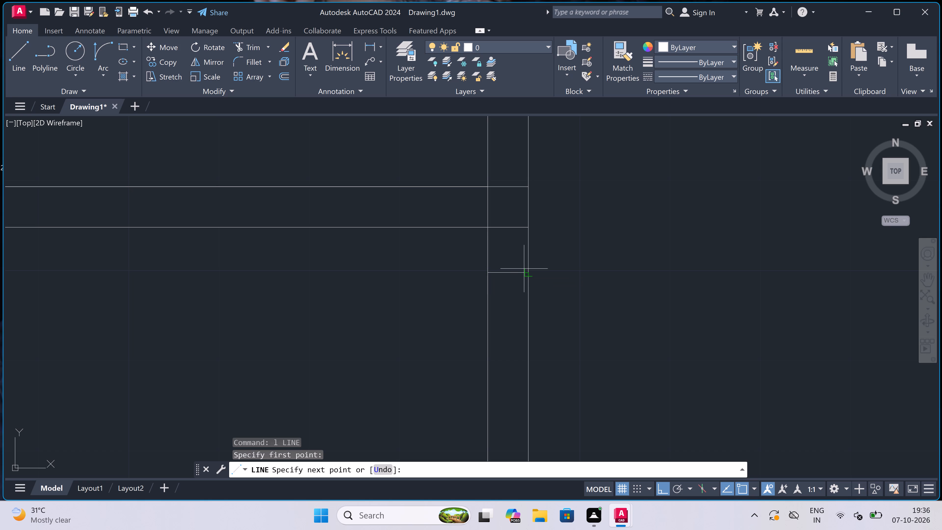
click(525, 271)
drag(506, 273, 507, 275)
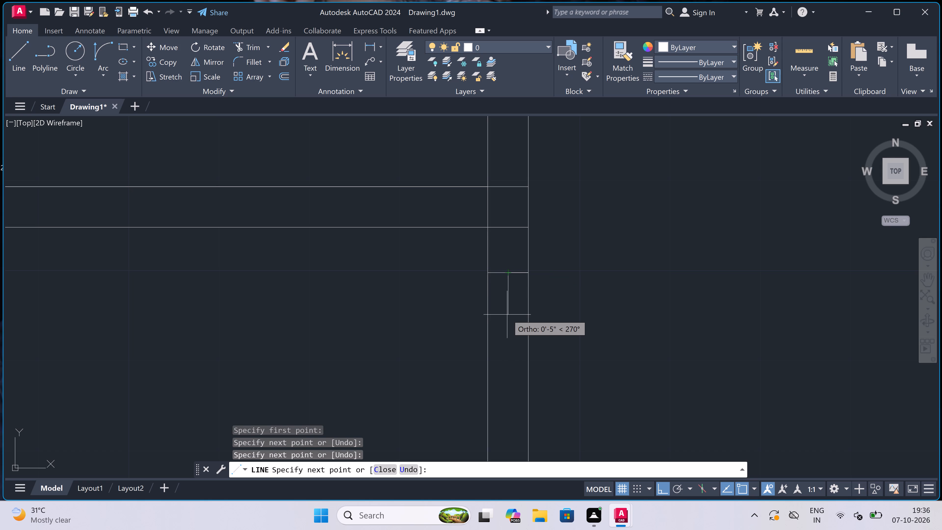
key(2)
text(")
key(space)
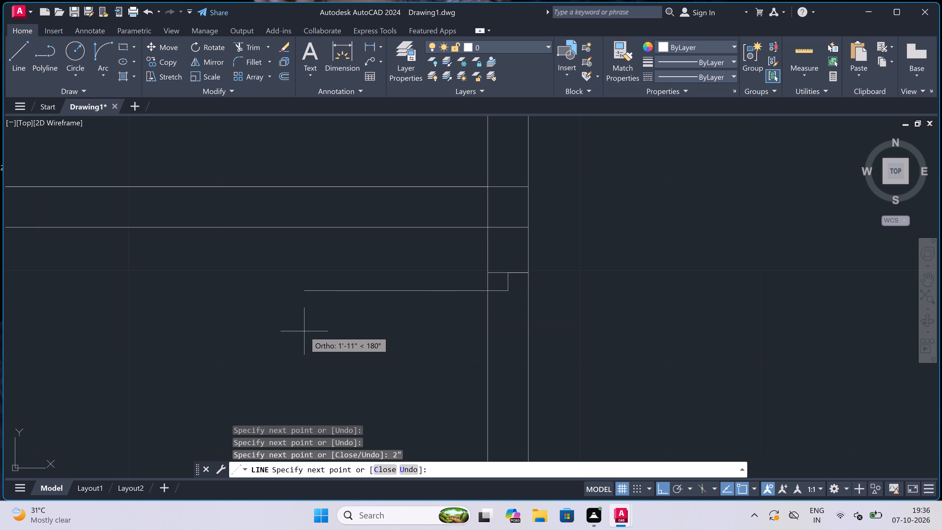
text(3')
key(space)
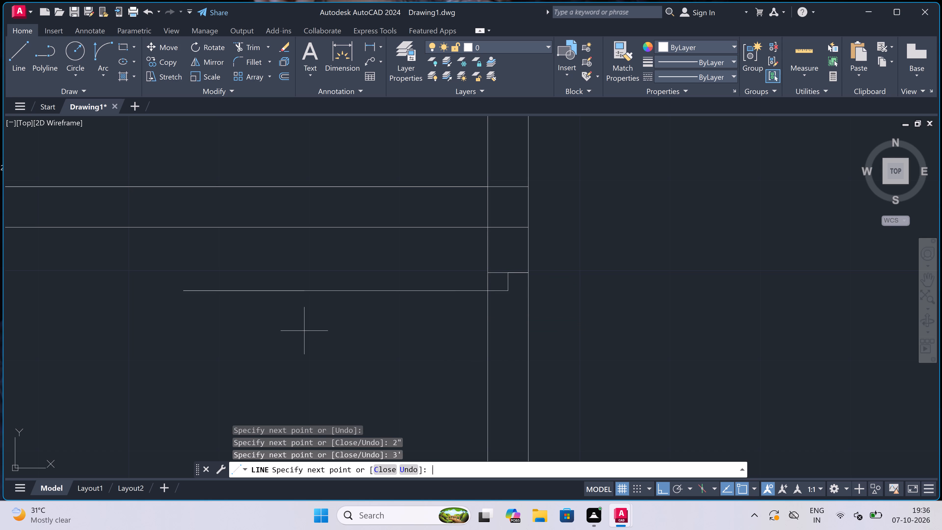
key(Escape)
Draw the opposite jamb line across the same side wall farther down, with a 2" stop at its midpoint facing the door leaf.
key(space)
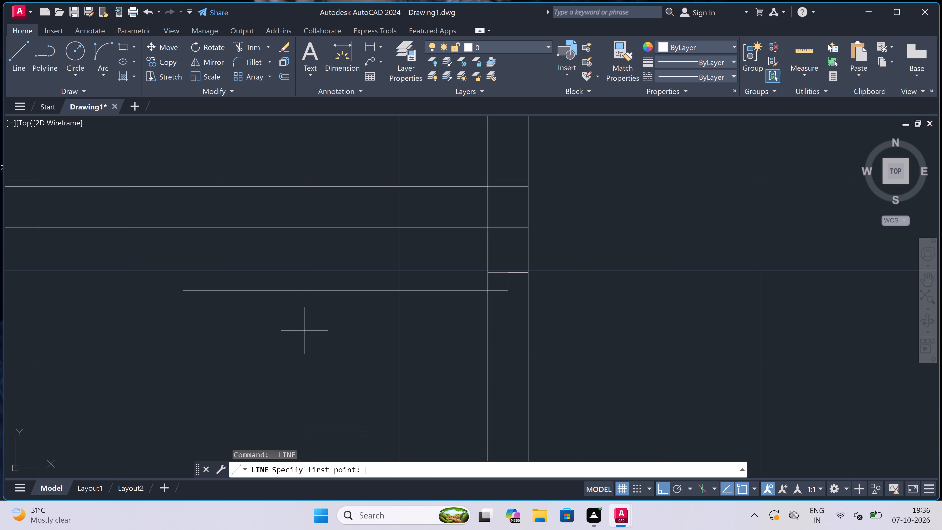
scroll(335, 291, down, 3)
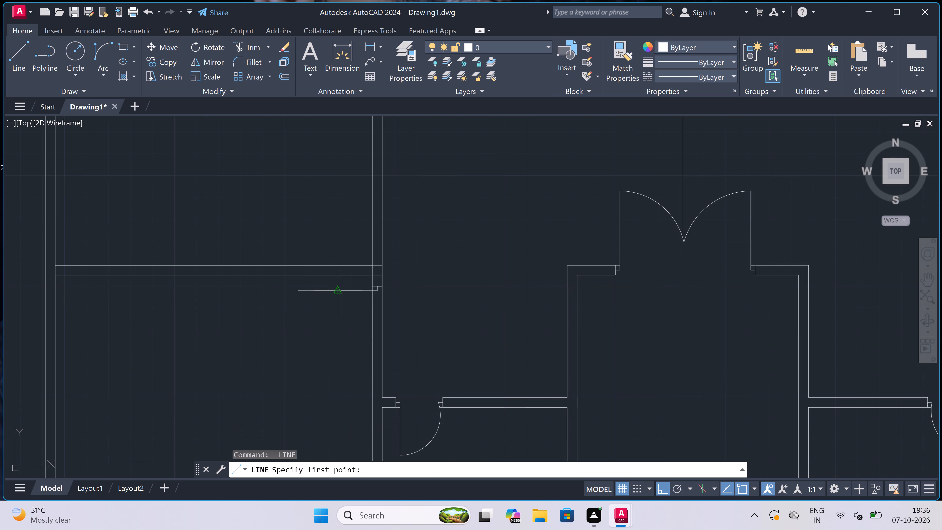
scroll(355, 352, up, 3)
scroll(363, 353, down, 2)
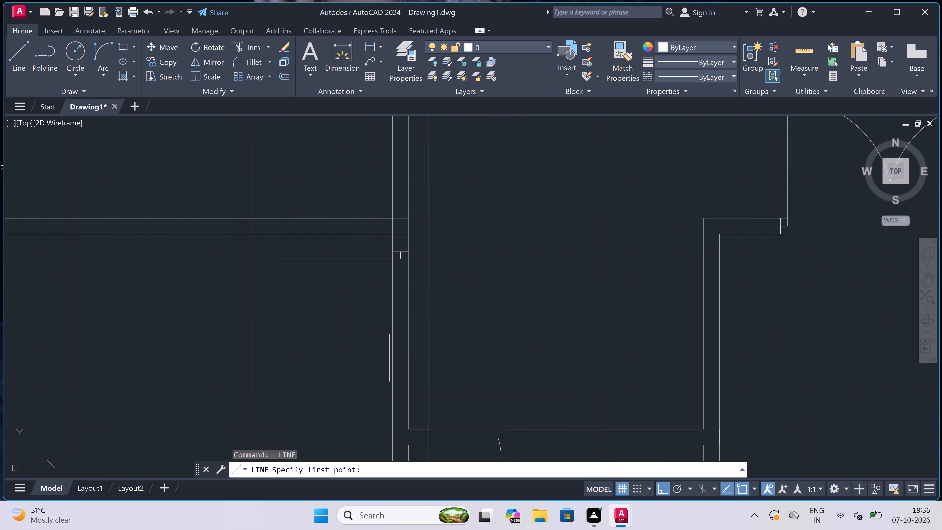
click(397, 364)
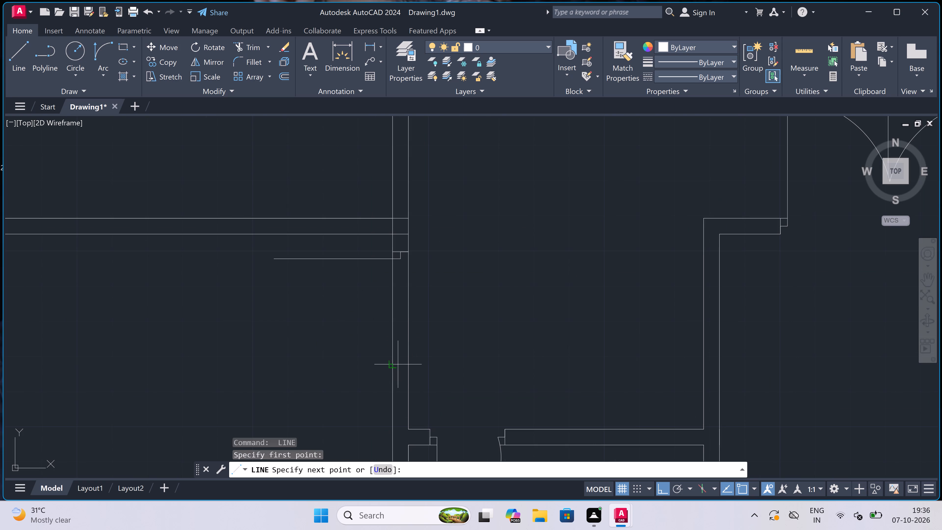
click(409, 365)
scroll(408, 366, up, 3)
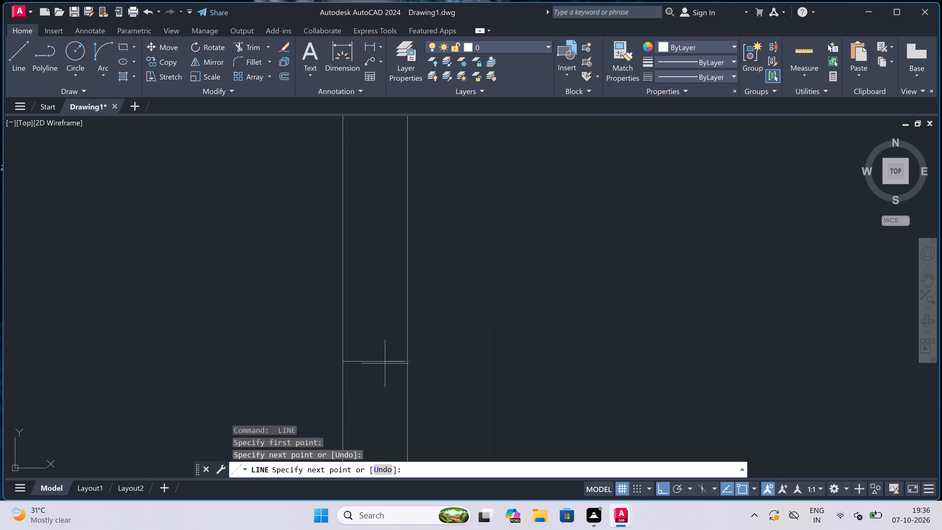
click(377, 361)
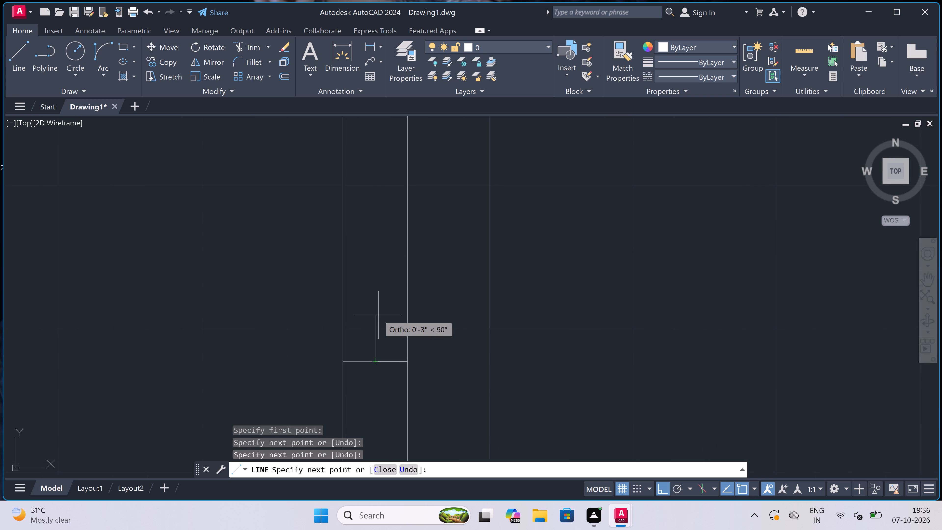
key(2)
text(")
key(space)
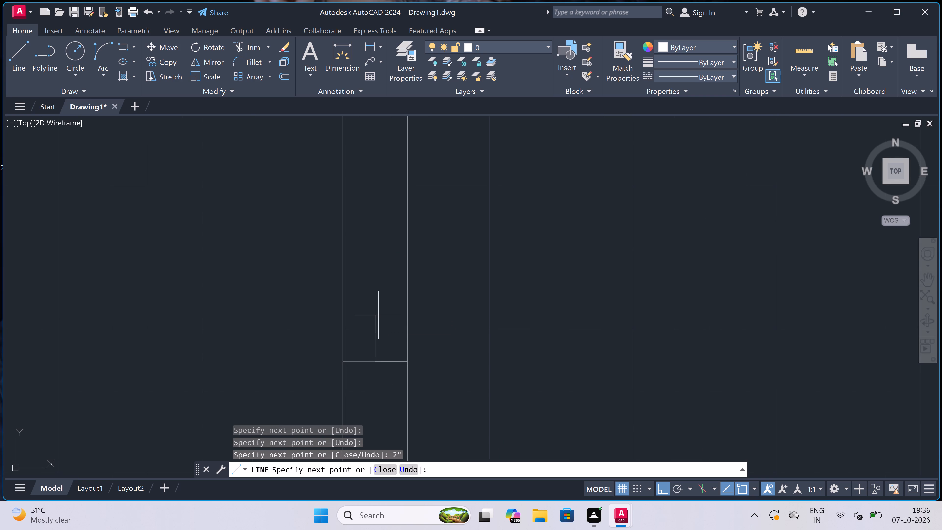
key(Escape)
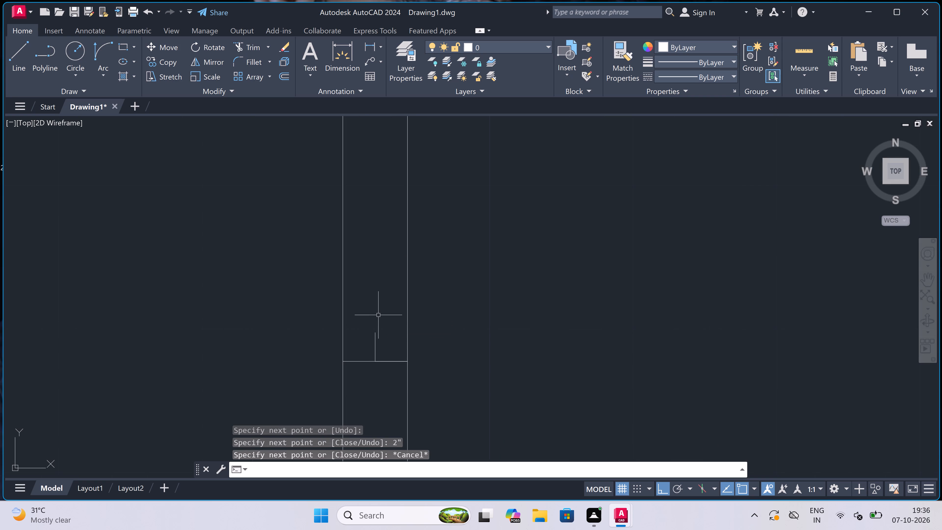
scroll(378, 315, down, 2)
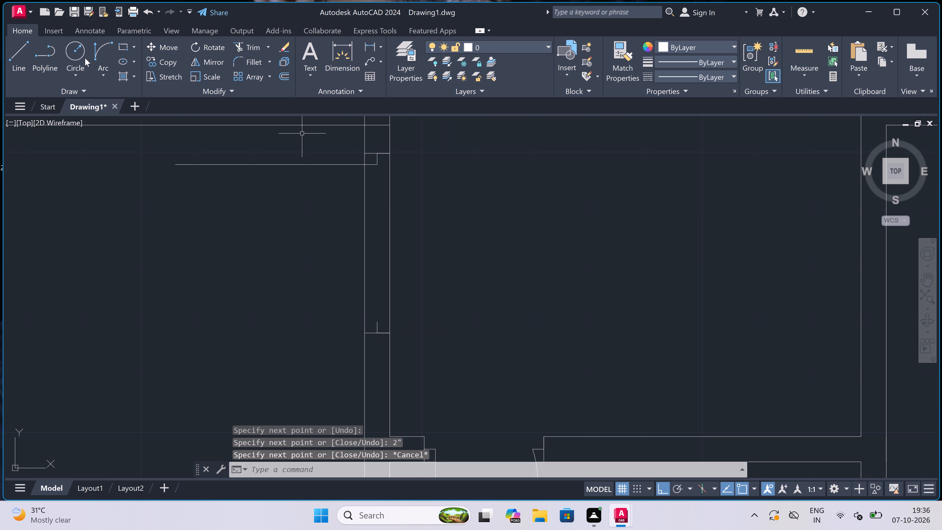
Draw the door swing arc from the free end of the lower-left large room's 3' leaf to the opposite jamb's stop.
click(95, 47)
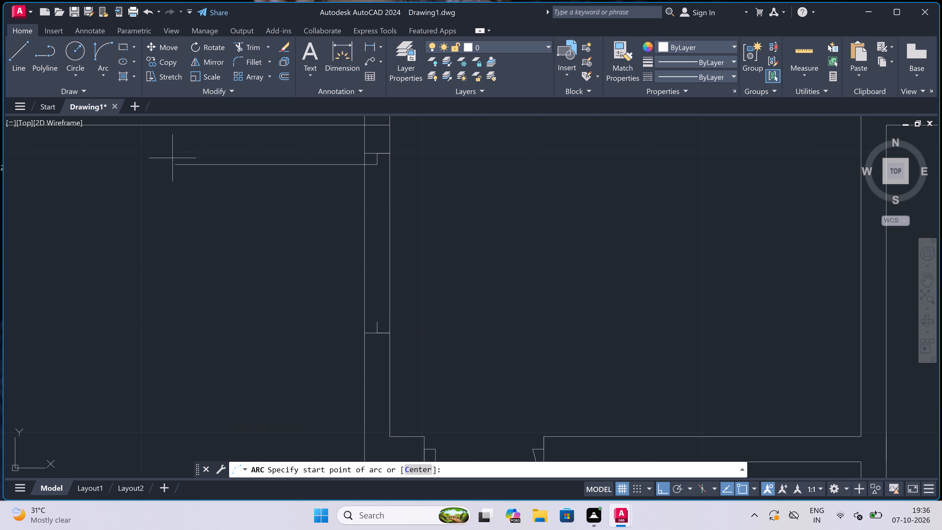
click(176, 166)
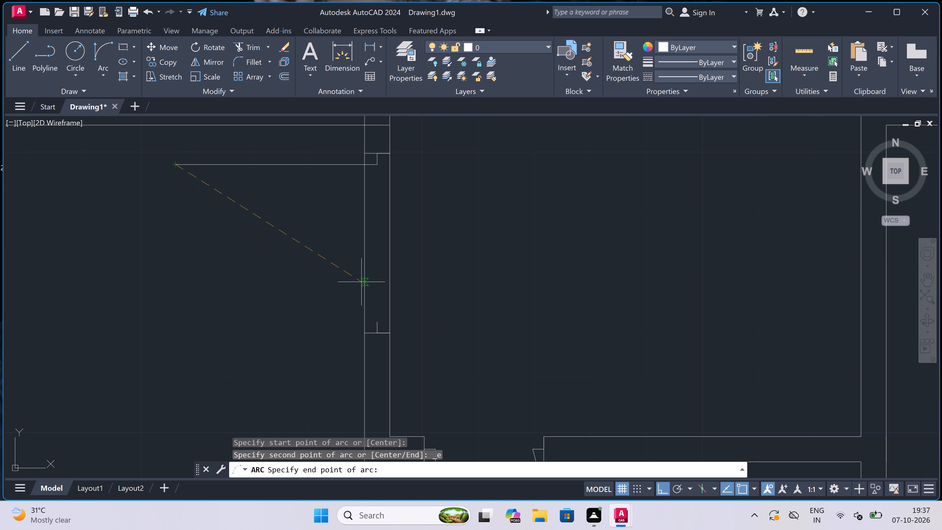
click(377, 319)
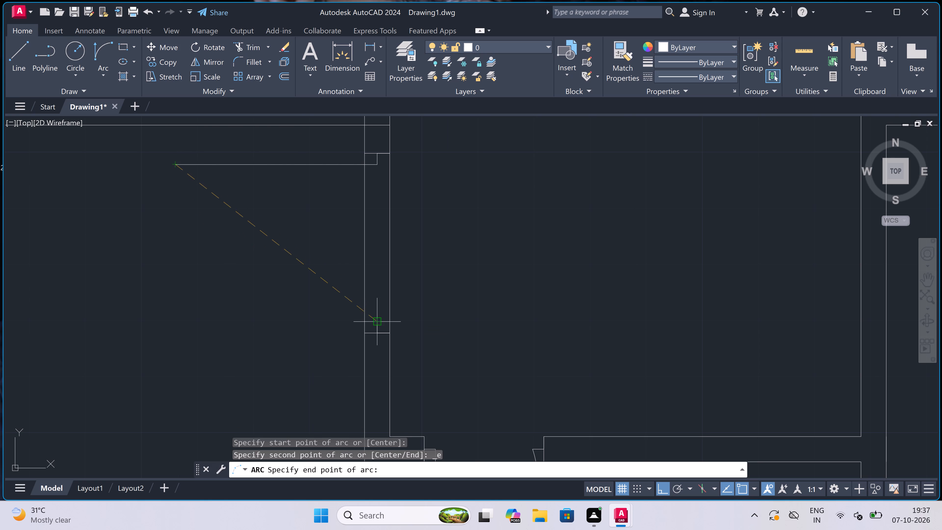
click(320, 344)
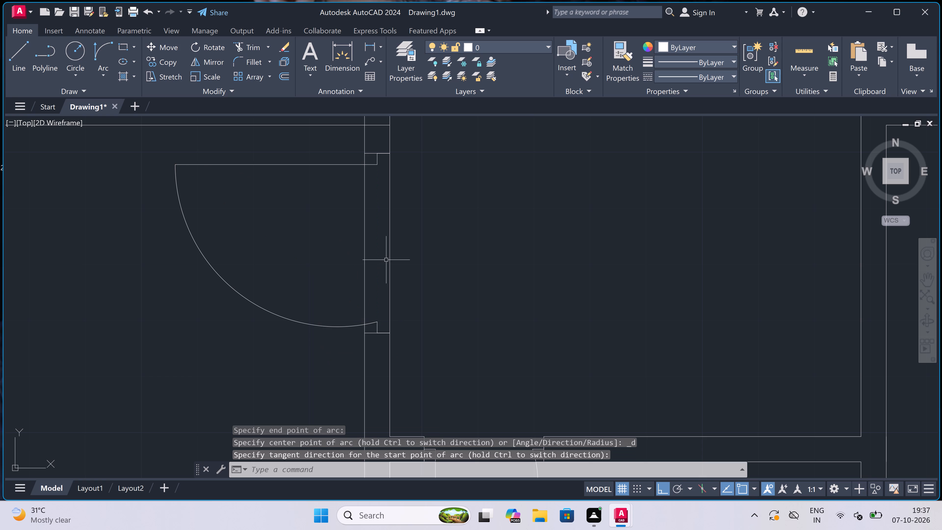
Trim both side wall lines between the jambs to open the lower-left large room's doorway.
text(tr)
key(space)
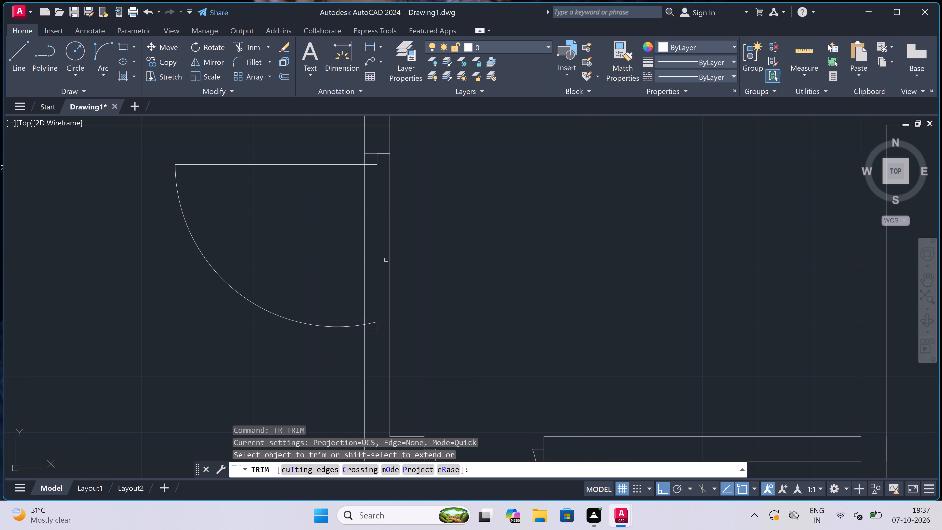
drag(330, 252, 332, 252)
click(454, 245)
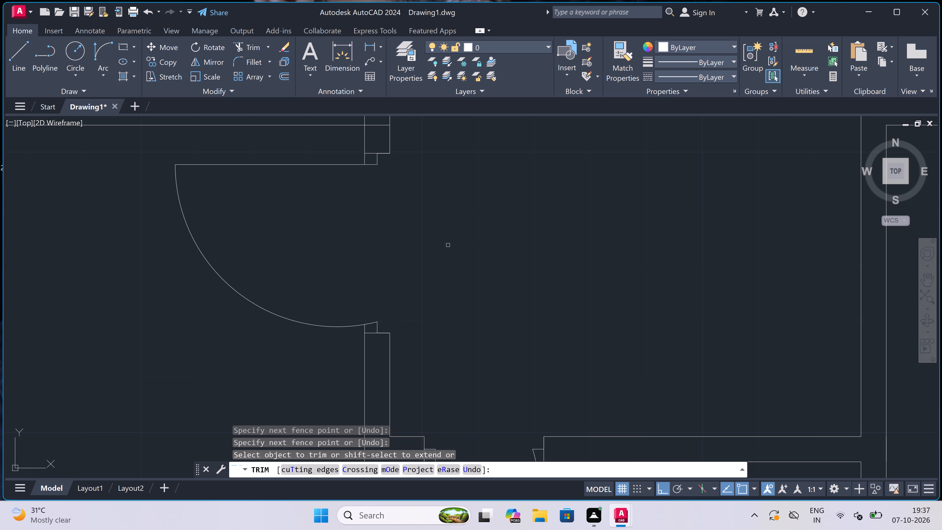
Trim the crossing lines where the lower-left large room's top partition meets the inner side wall, leaving an open T-junction.
scroll(404, 244, down, 3)
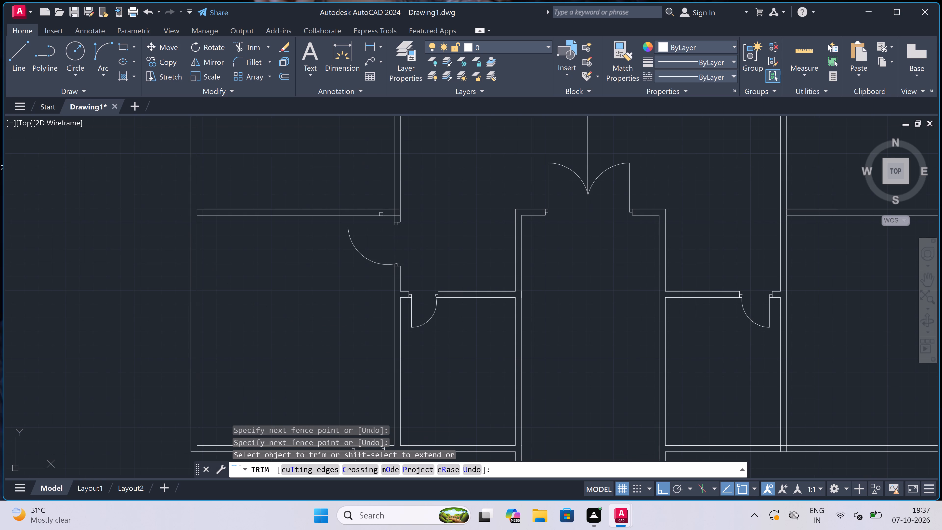
scroll(391, 212, up, 3)
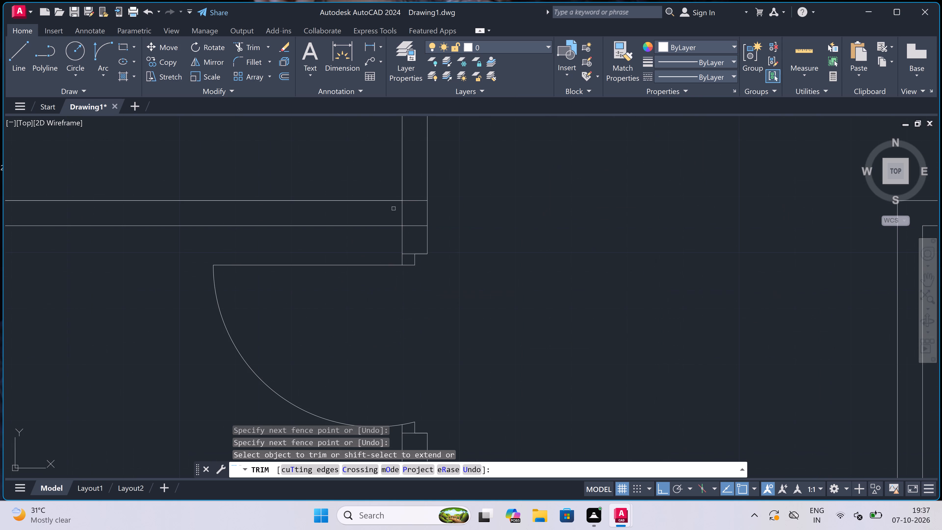
scroll(412, 209, up, 2)
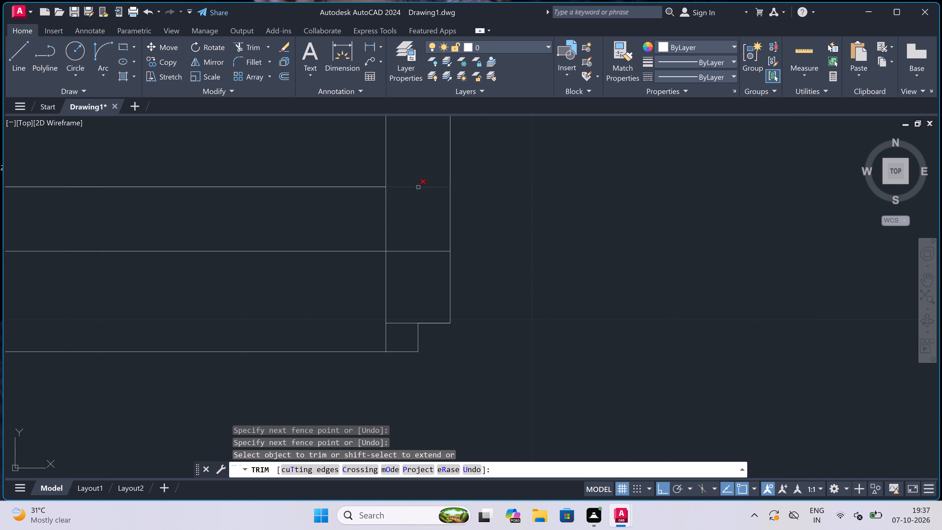
click(415, 172)
click(426, 266)
click(373, 231)
click(401, 210)
Trim the side wall line crossing the inner end of the lower-right large room's top partition.
scroll(401, 210, down, 4)
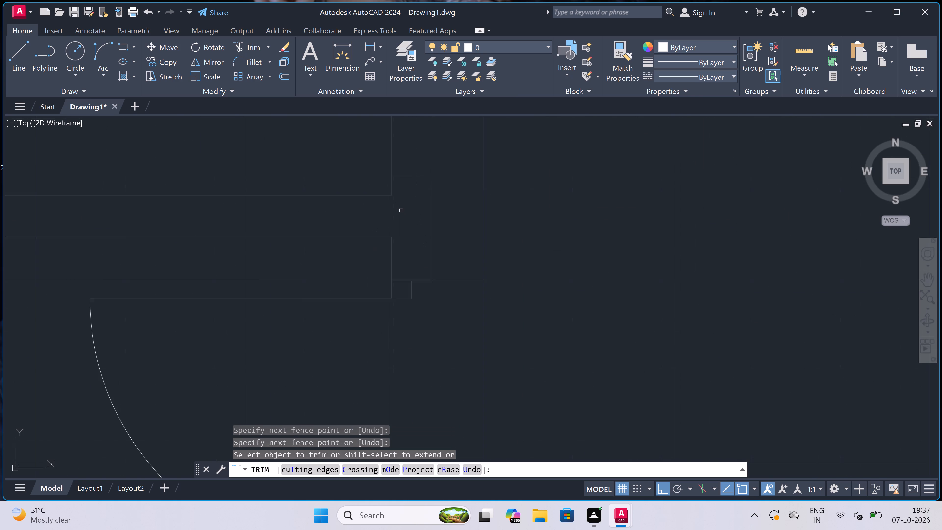
scroll(402, 211, down, 4)
scroll(481, 218, up, 3)
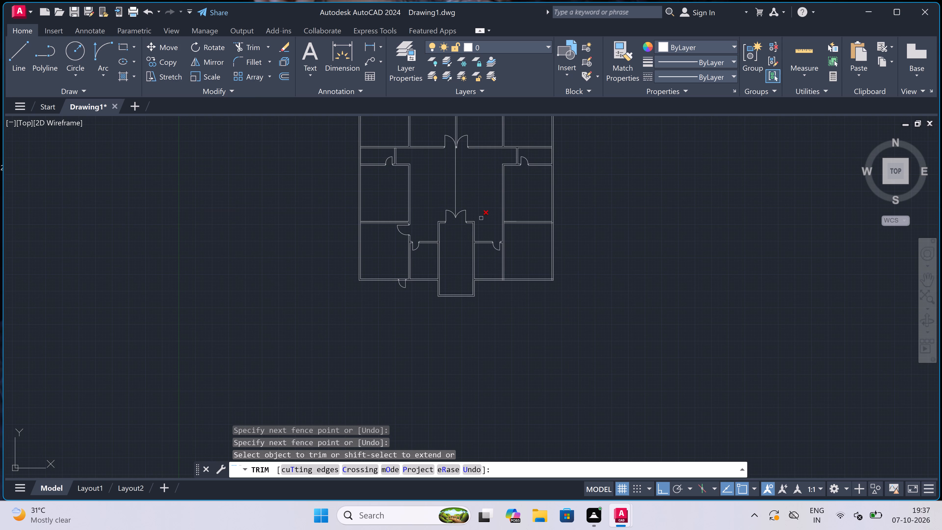
scroll(567, 231, up, 2)
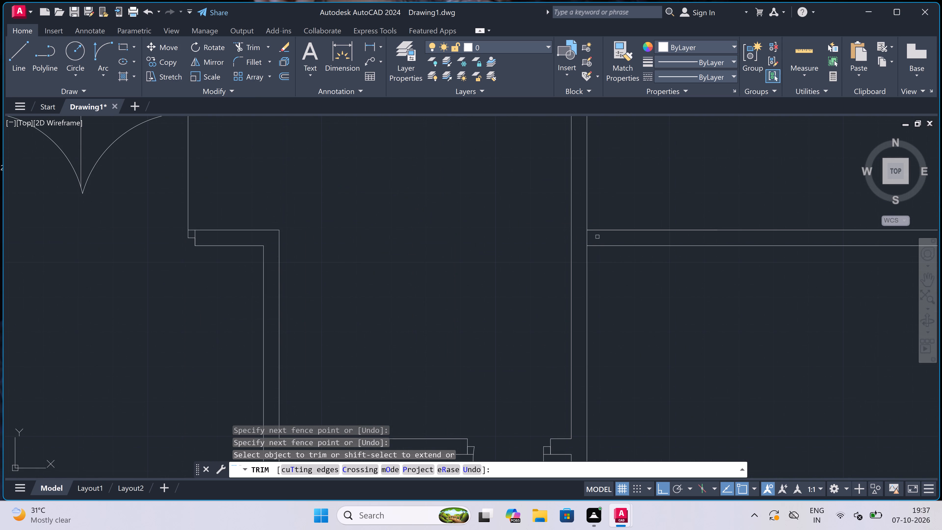
scroll(589, 239, up, 2)
click(589, 238)
click(569, 238)
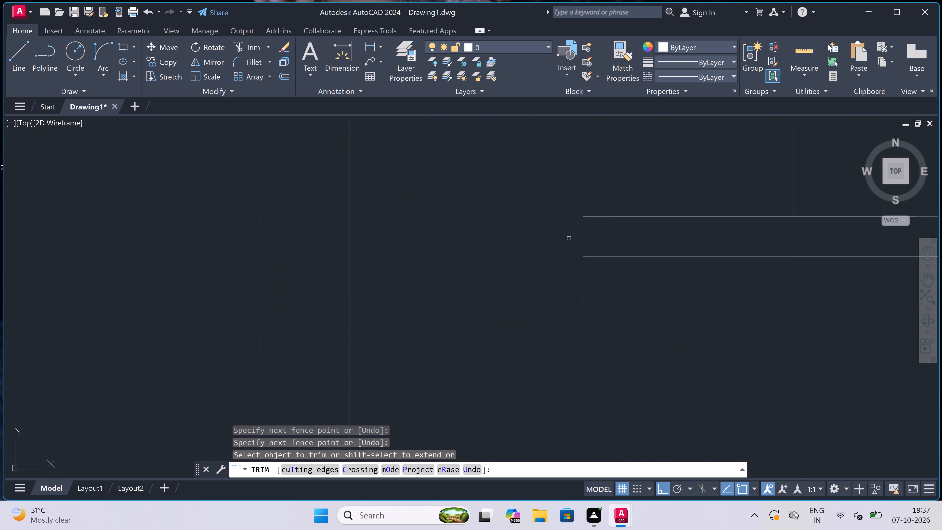
scroll(478, 238, down, 3)
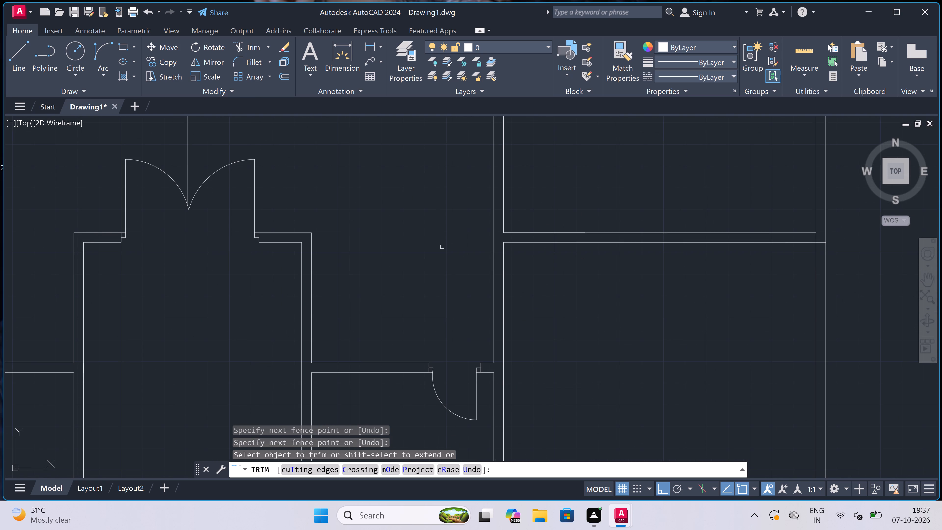
key(Escape)
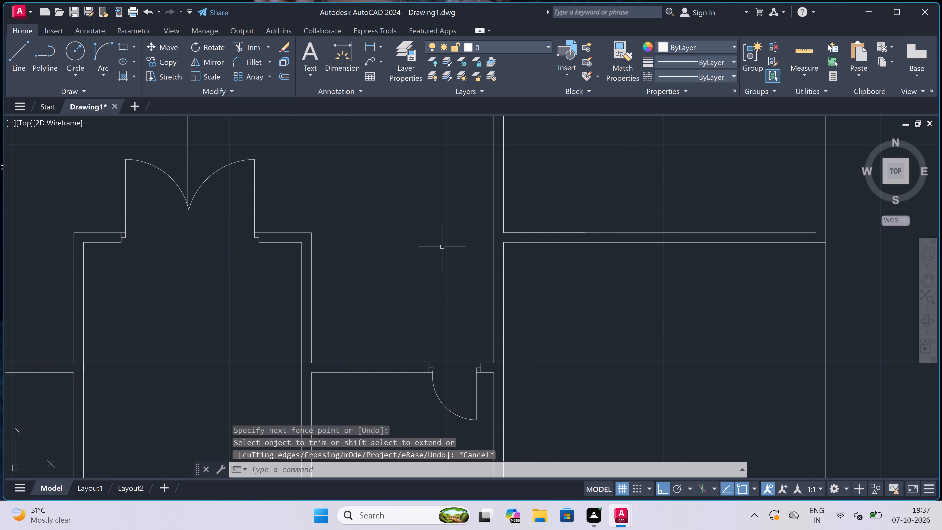
Draw a jamb line across the lower-right large room's inner side wall just below its top partition, with a 2" stop and 3' door leaf into the room.
text(l)
key(space)
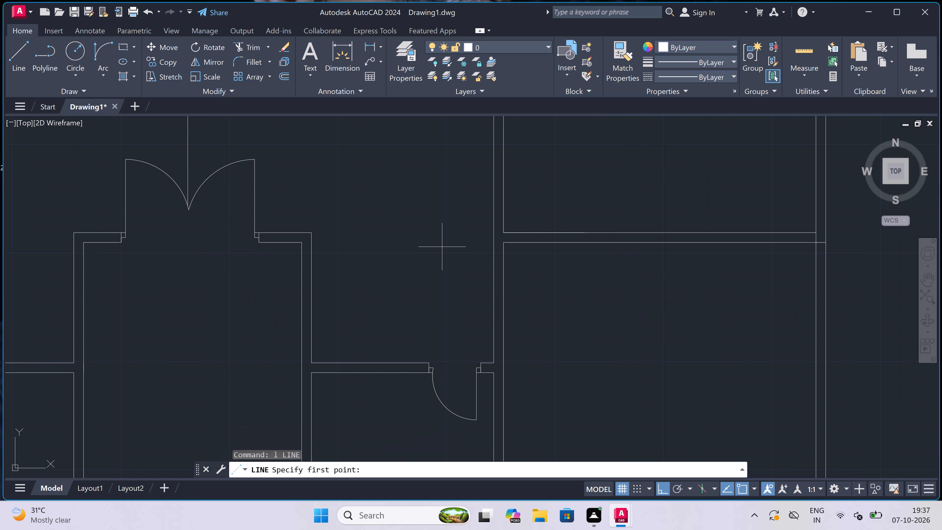
scroll(442, 247, down, 2)
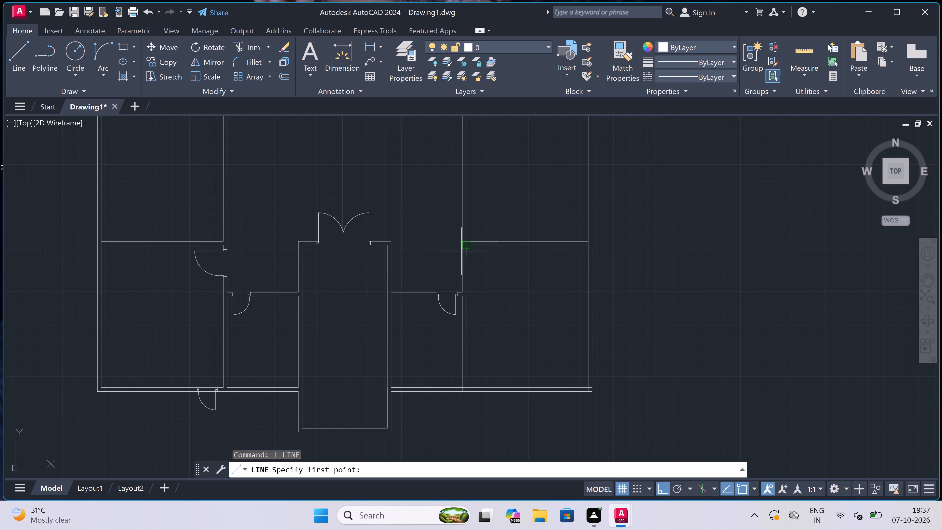
scroll(461, 251, up, 4)
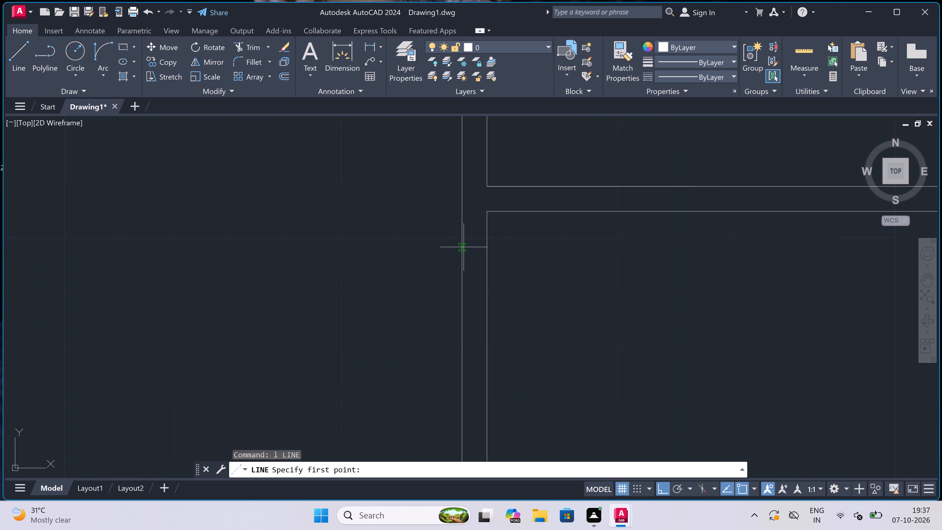
click(464, 247)
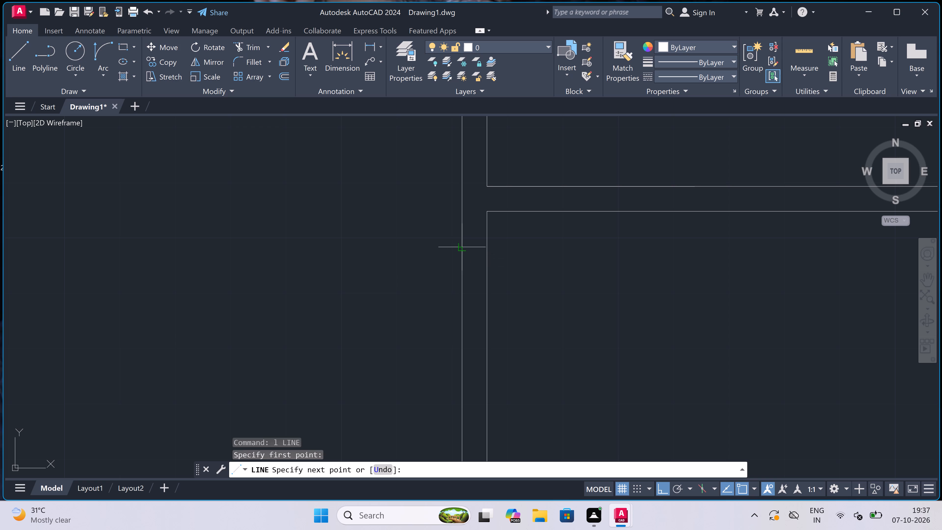
click(490, 246)
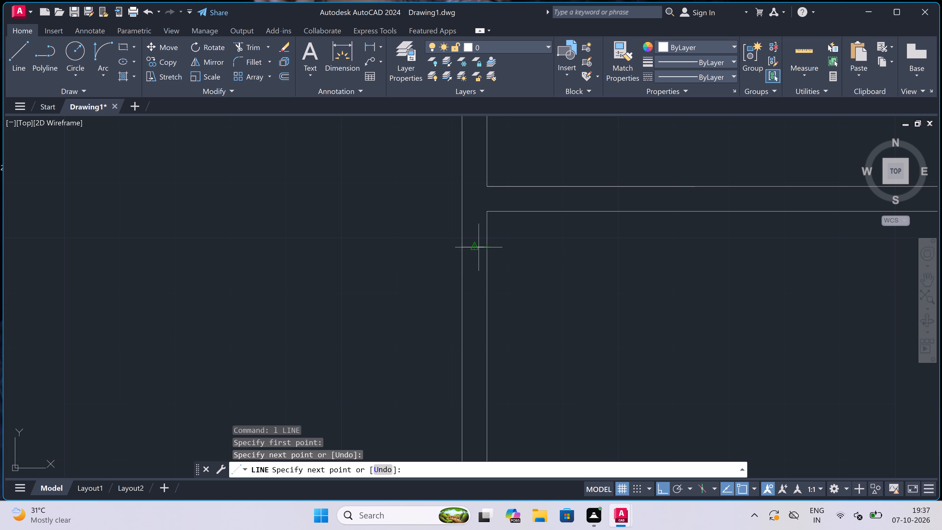
click(471, 249)
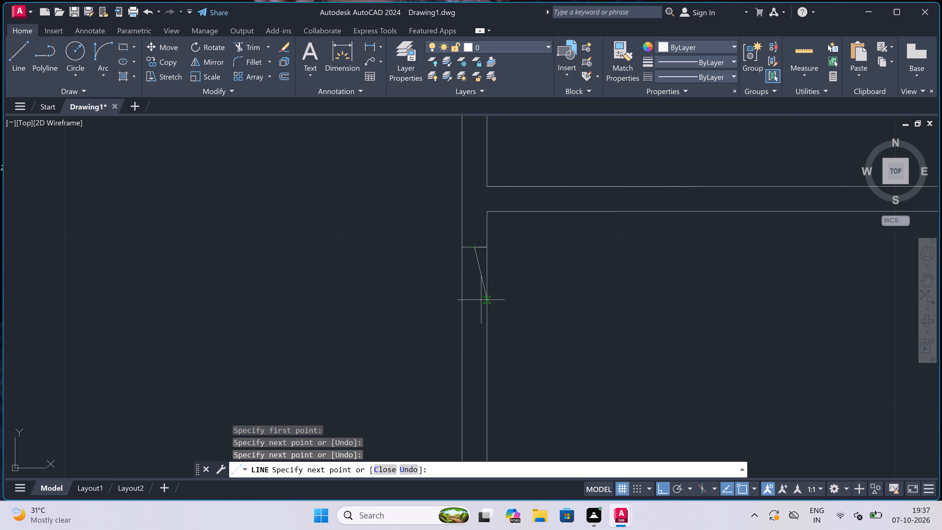
key(2)
text(")
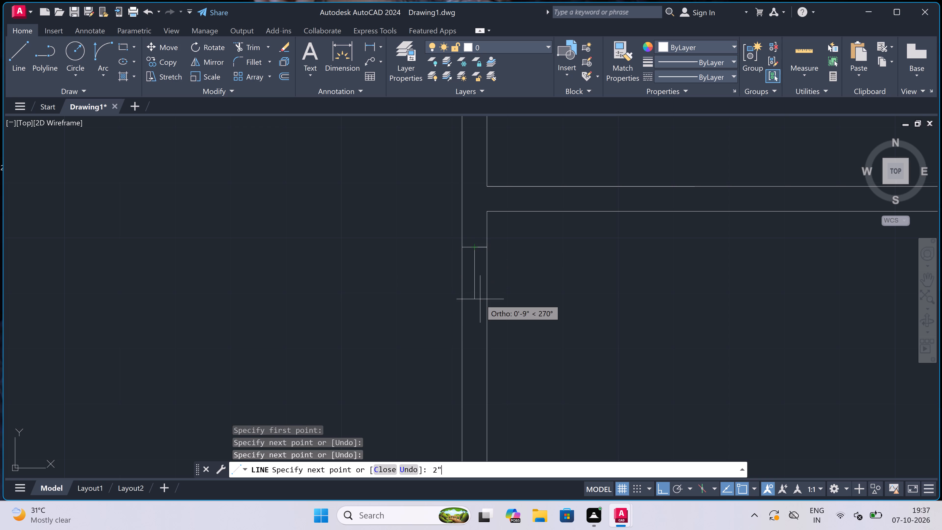
key(space)
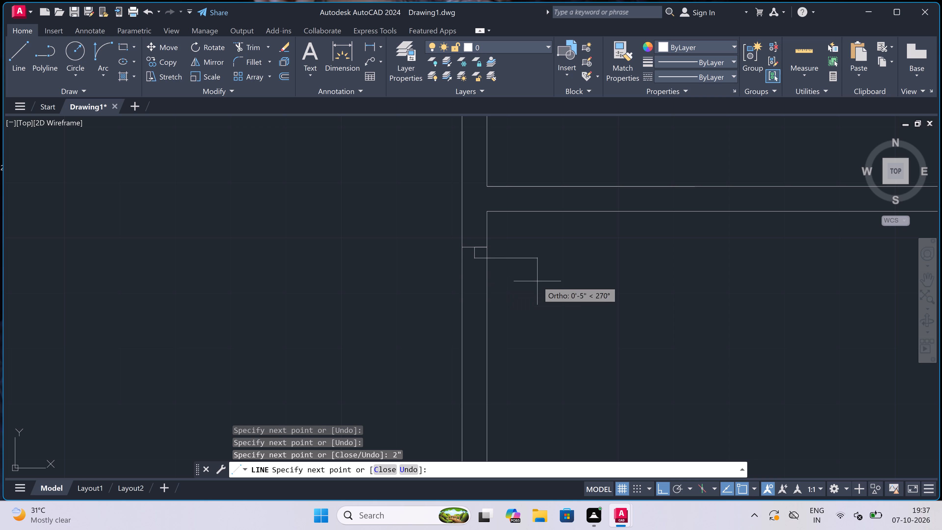
text(3')
key(space)
key(Escape)
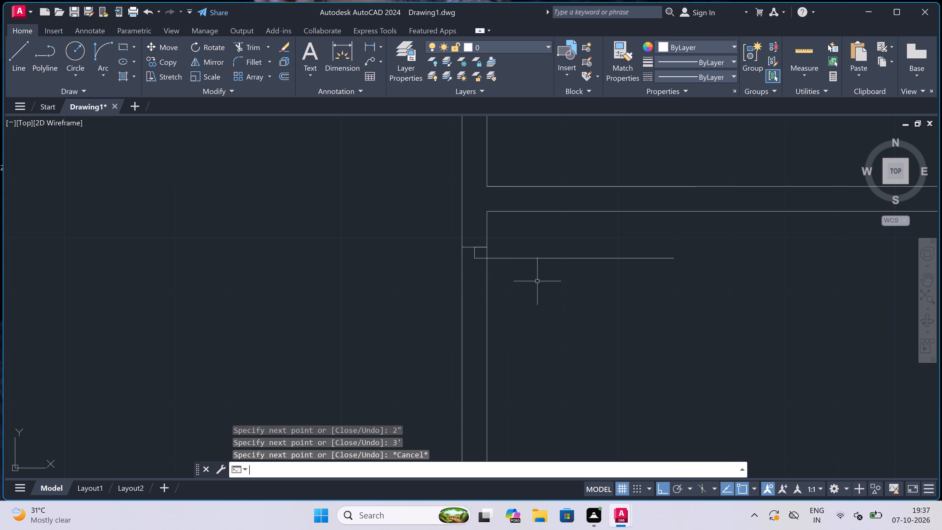
Draw the opposite jamb line across the same side wall farther down, with a 2" stop at its midpoint facing the door leaf.
key(space)
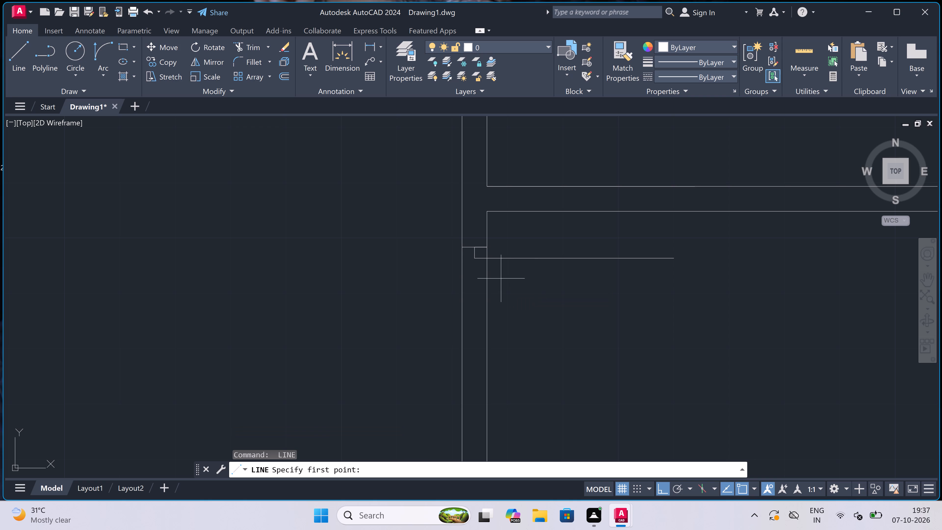
scroll(499, 277, down, 3)
scroll(505, 304, up, 2)
scroll(475, 321, down, 2)
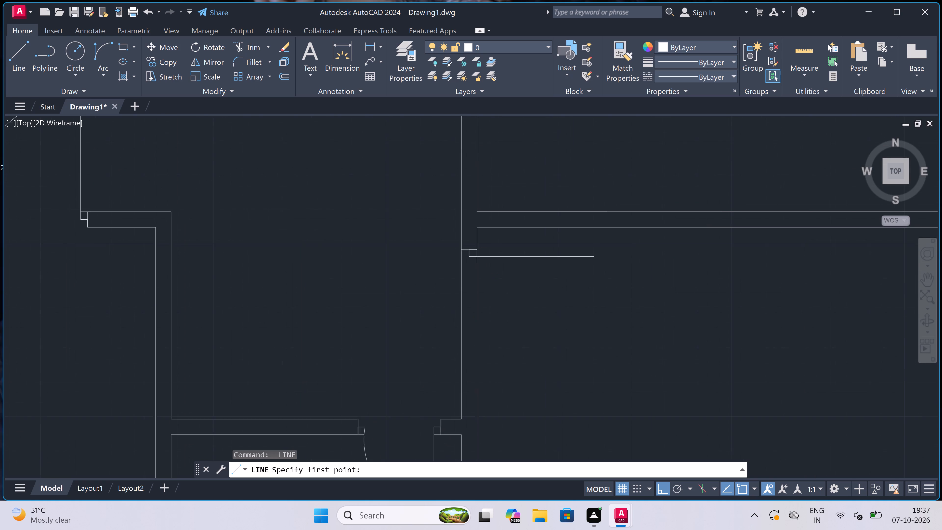
scroll(467, 340, up, 2)
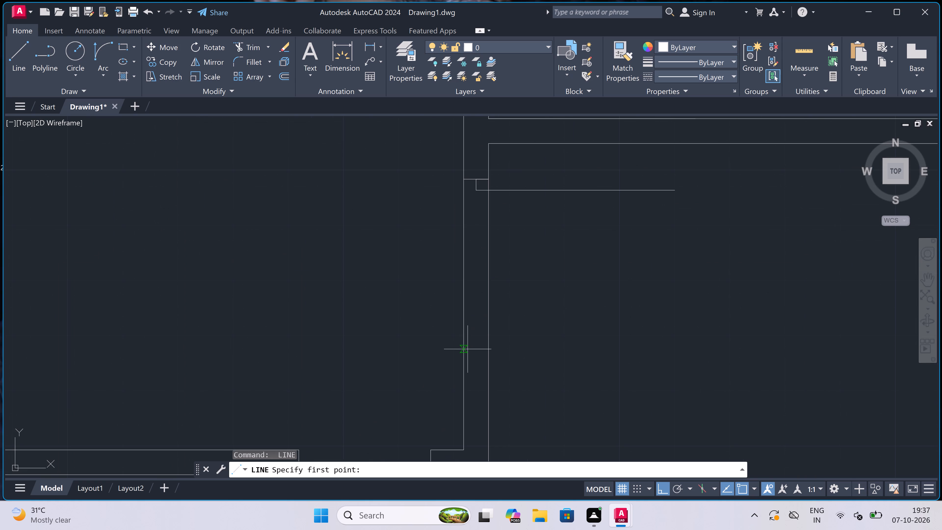
click(468, 349)
click(490, 348)
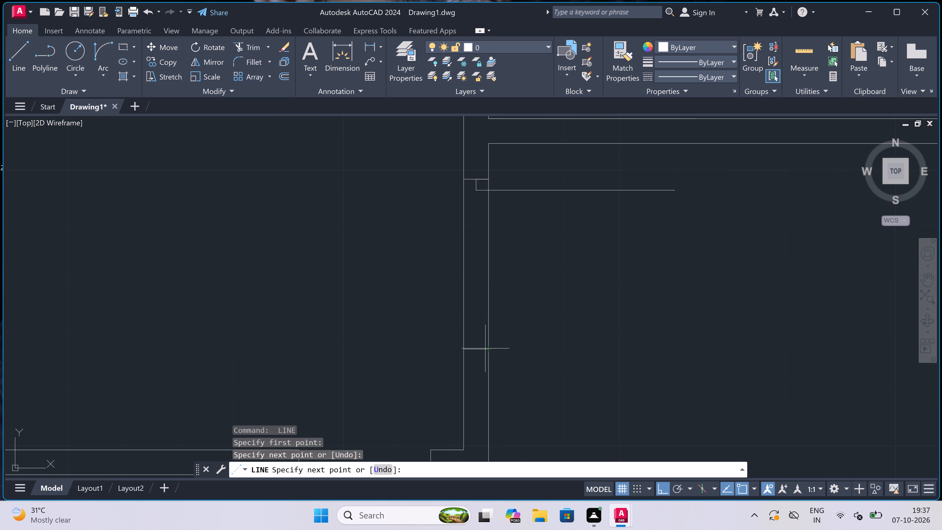
scroll(483, 348, up, 2)
click(465, 351)
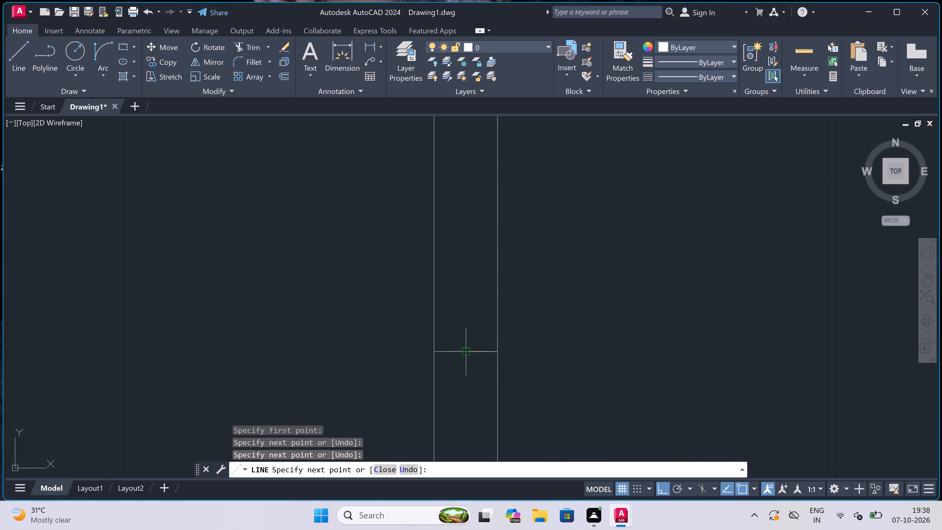
key(2)
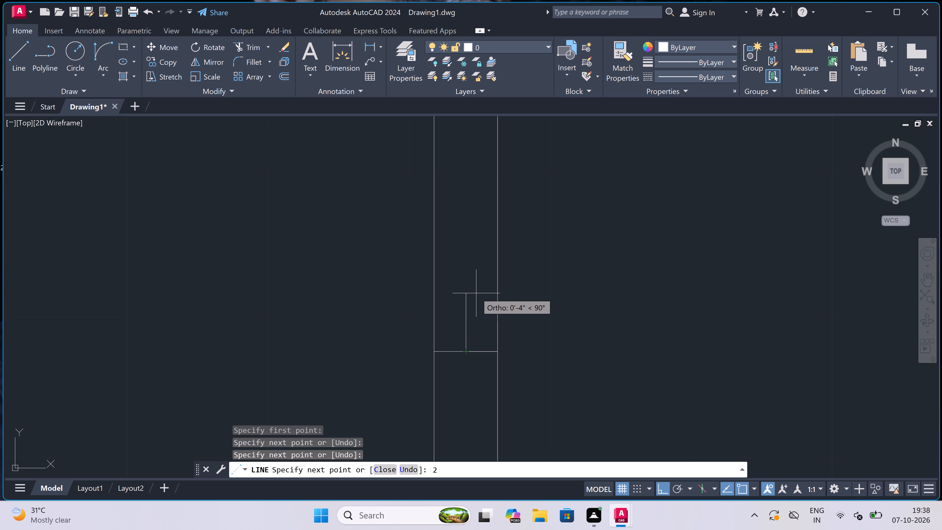
text(")
key(space)
key(Escape)
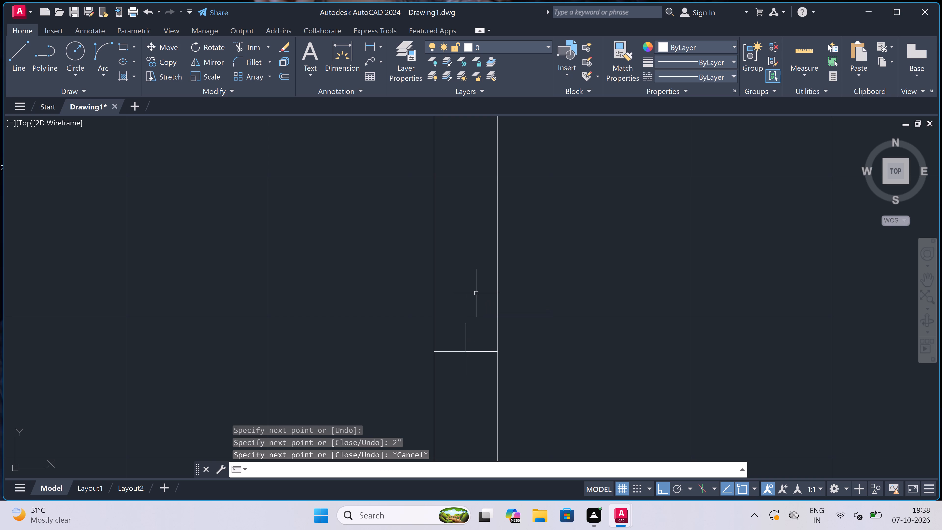
Draw the swing arc for the lower-right large room's door from the leaf's free end to the opposite 2" stop.
scroll(476, 293, down, 1)
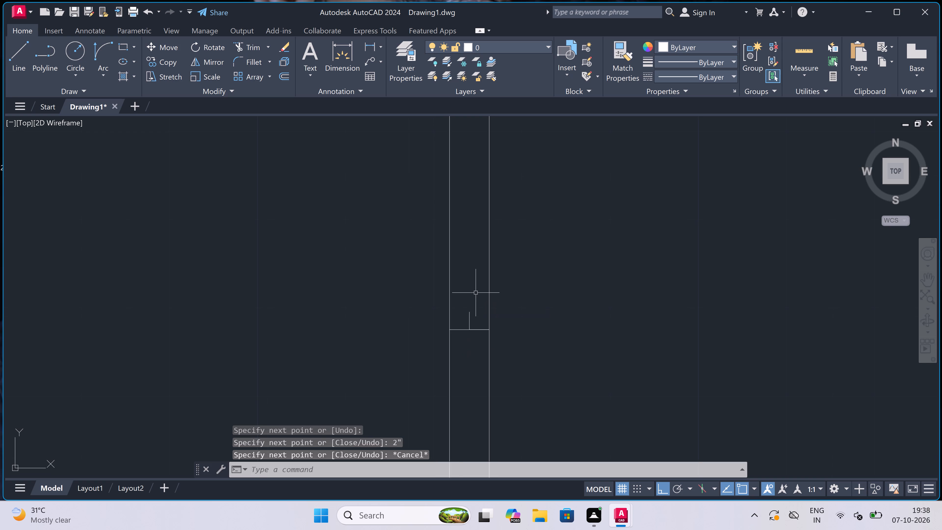
scroll(476, 293, down, 1)
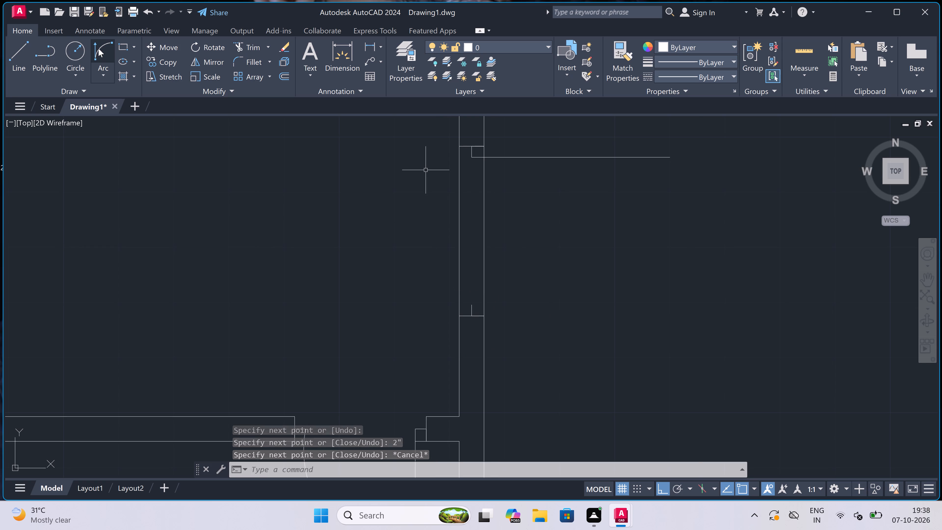
click(98, 48)
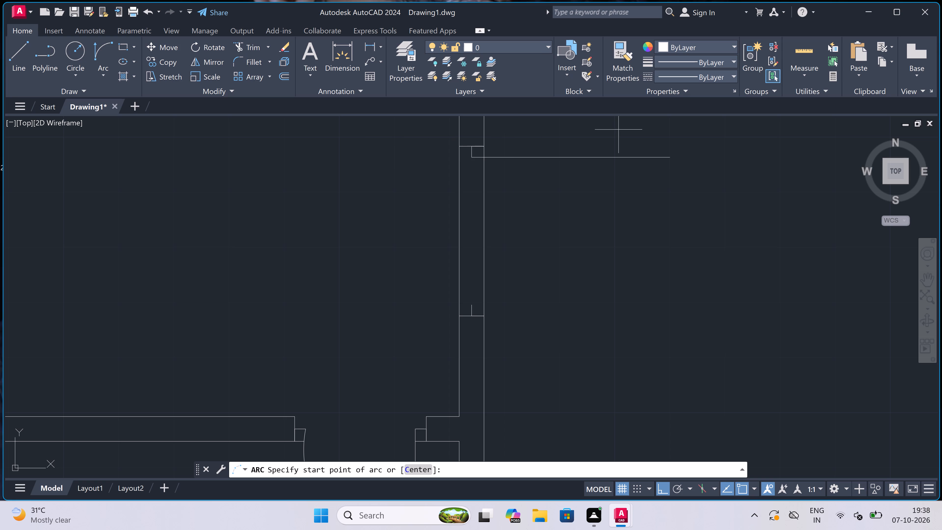
click(669, 154)
click(470, 304)
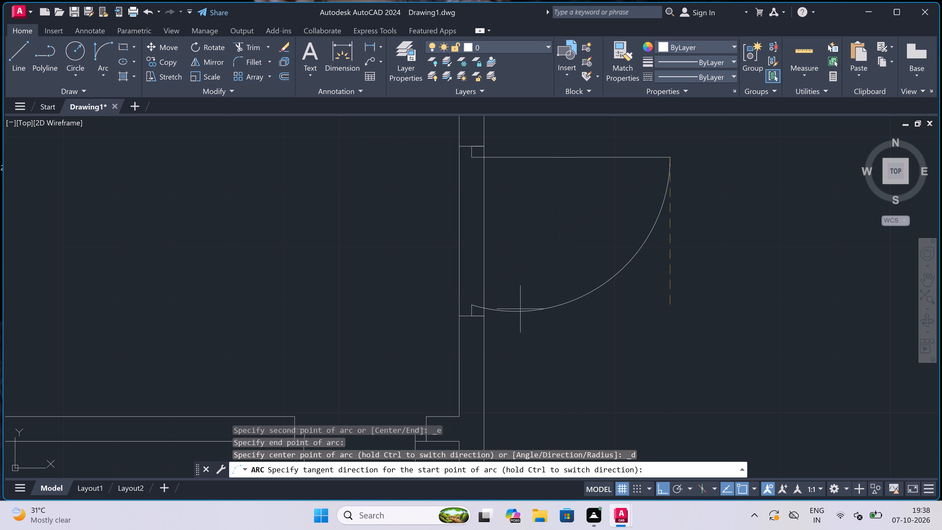
click(614, 366)
Trim both side wall lines between the jambs to open the lower-right large room's doorway.
text(tr)
key(space)
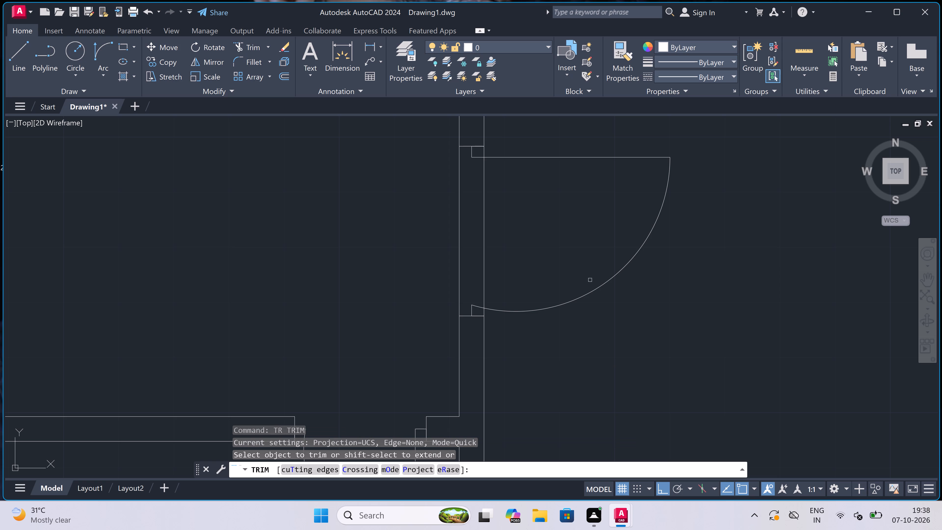
scroll(545, 254, down, 1)
click(538, 242)
click(447, 243)
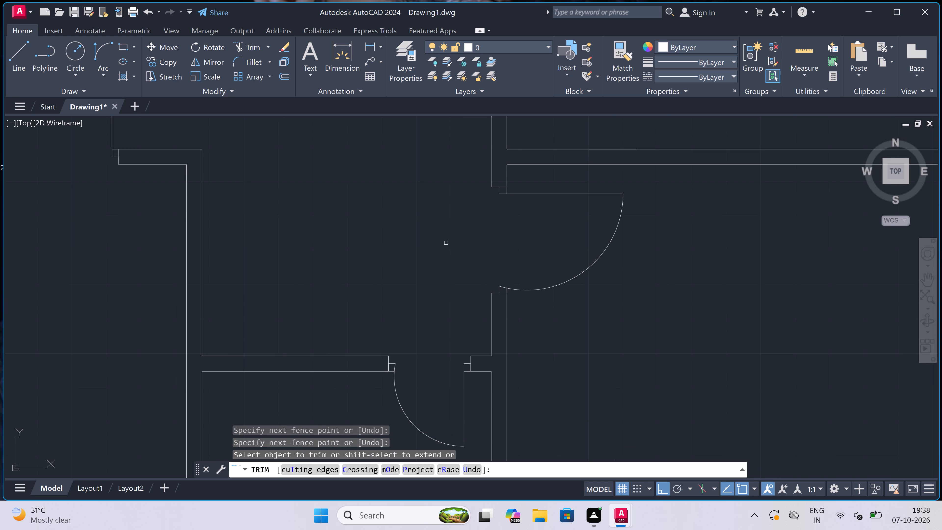
scroll(446, 243, down, 6)
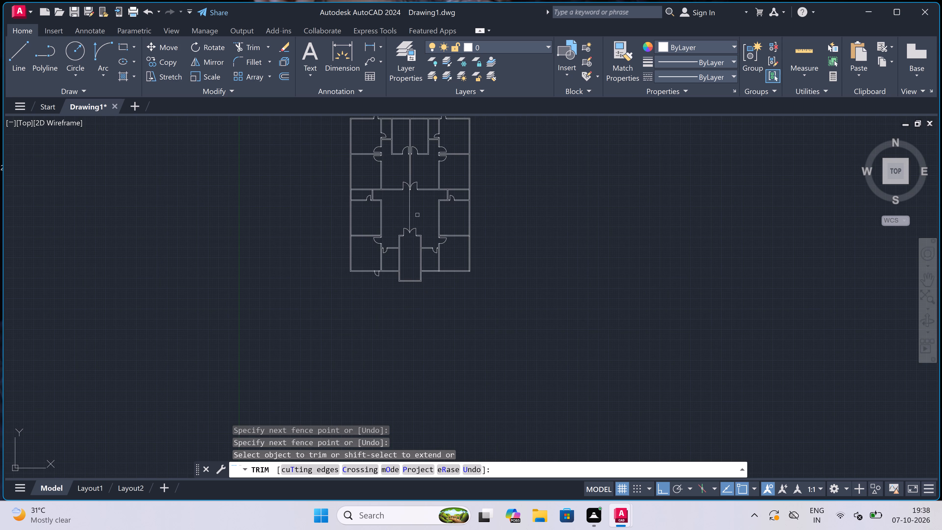
scroll(403, 168, up, 3)
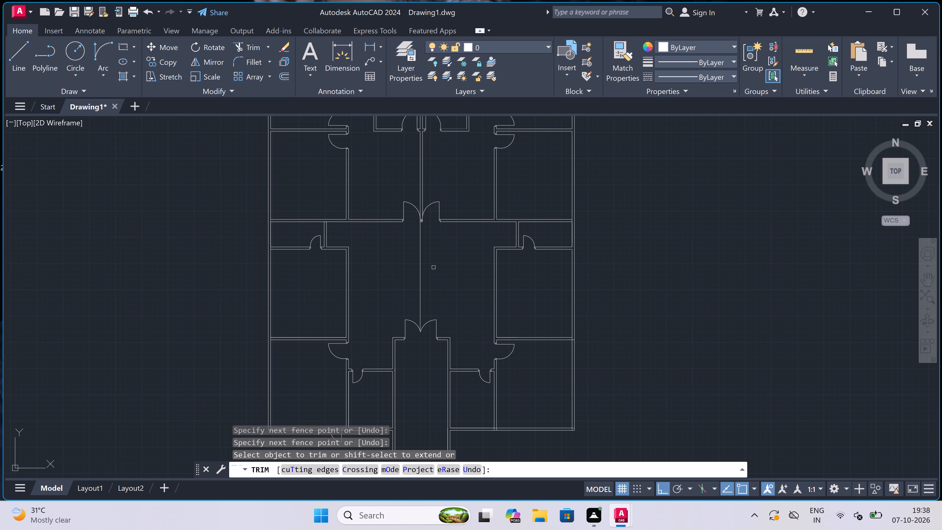
key(Escape)
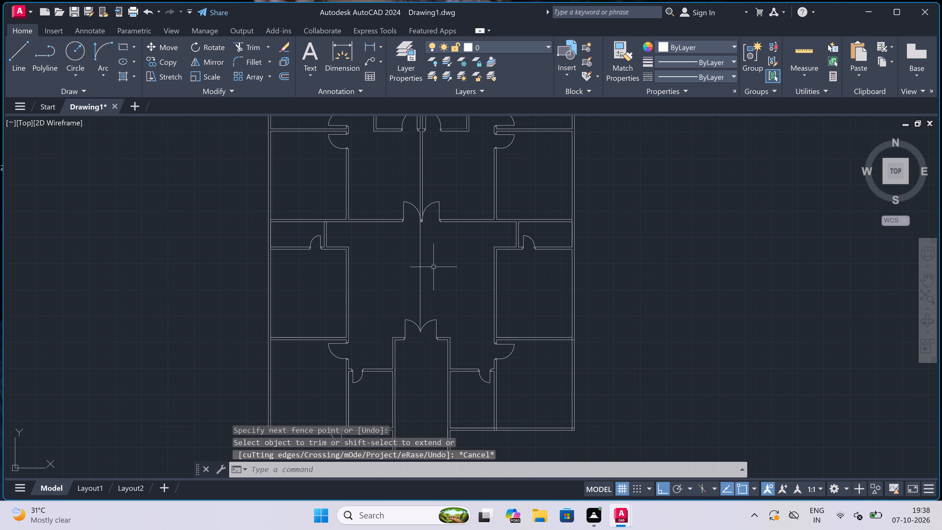
Draw a jamb line across the middle-left room's inner side wall just below its top partition, with a 2" stop and 3' door leaf into the room.
scroll(433, 267, down, 1)
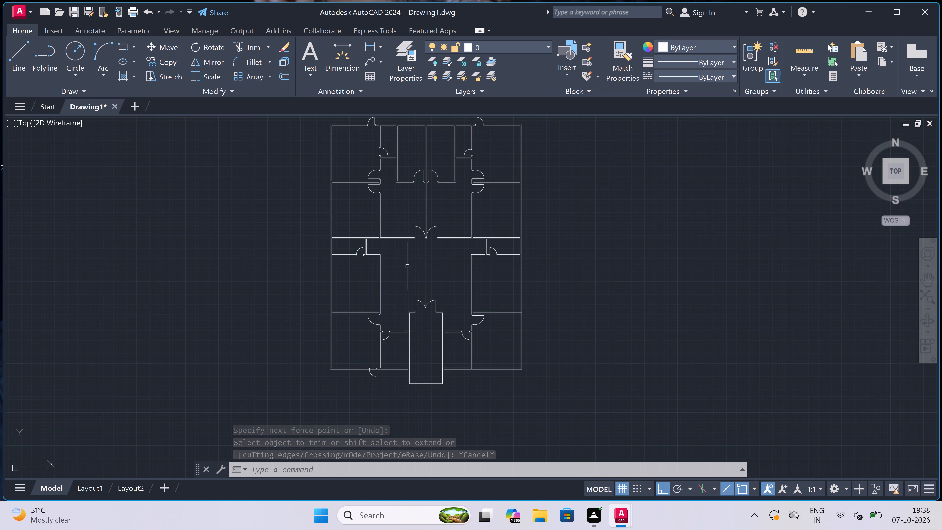
text(l)
key(space)
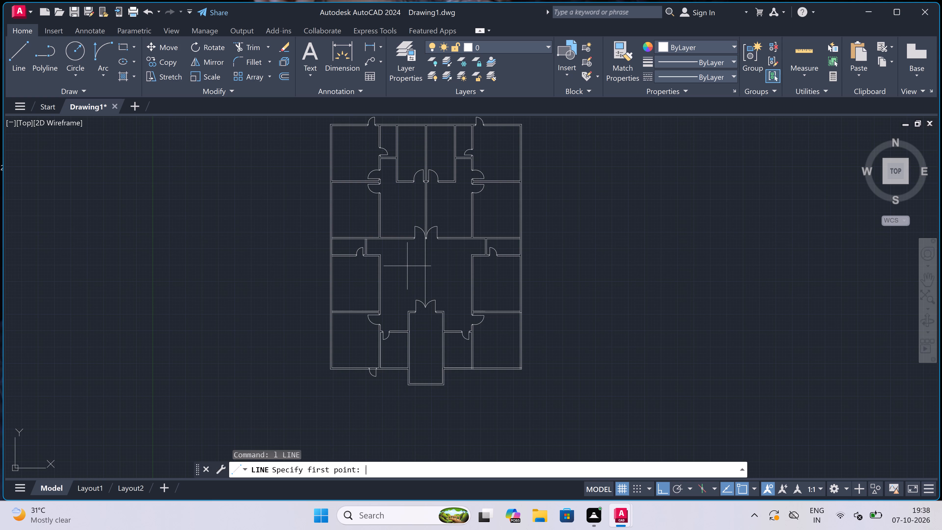
scroll(407, 266, down, 1)
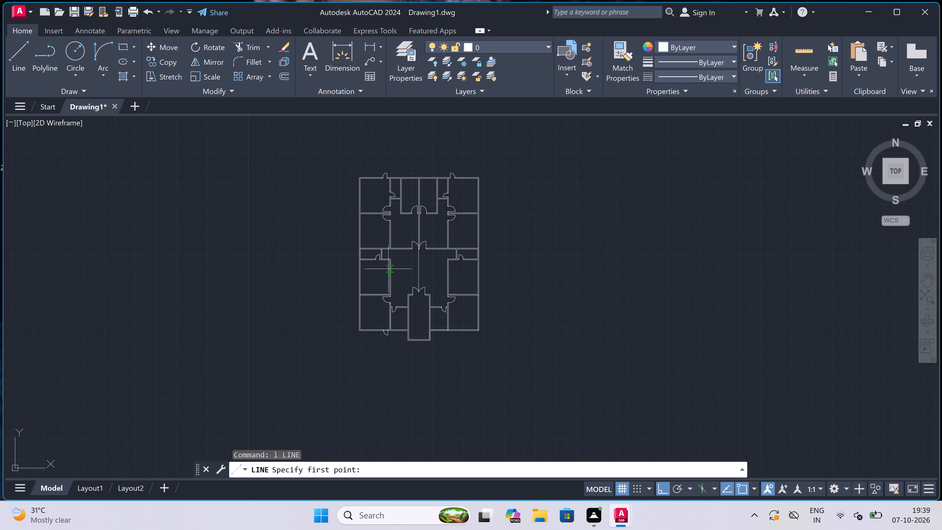
scroll(387, 267, up, 1)
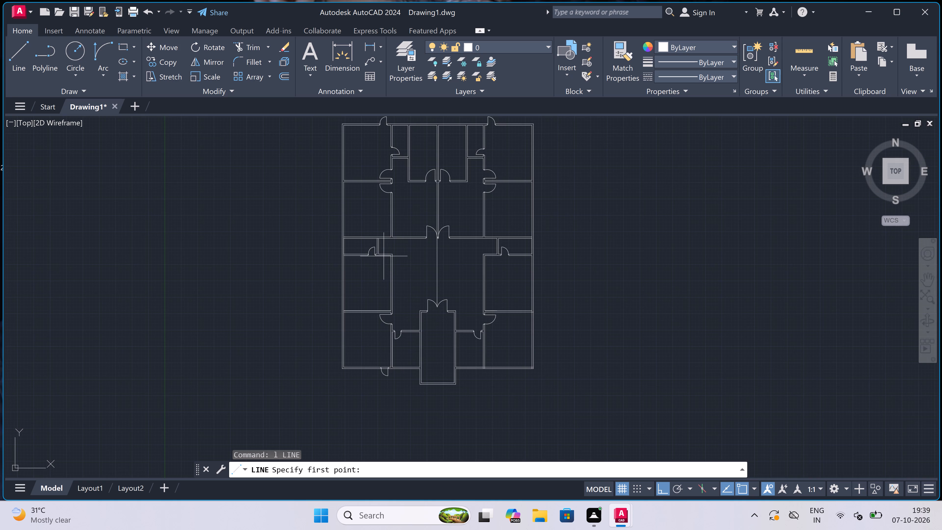
scroll(382, 253, up, 3)
scroll(402, 262, up, 1)
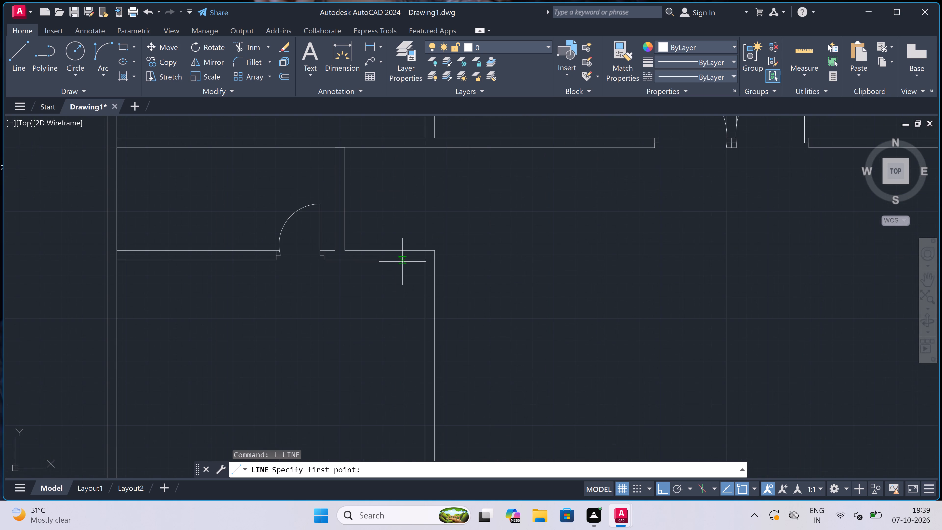
scroll(418, 269, up, 2)
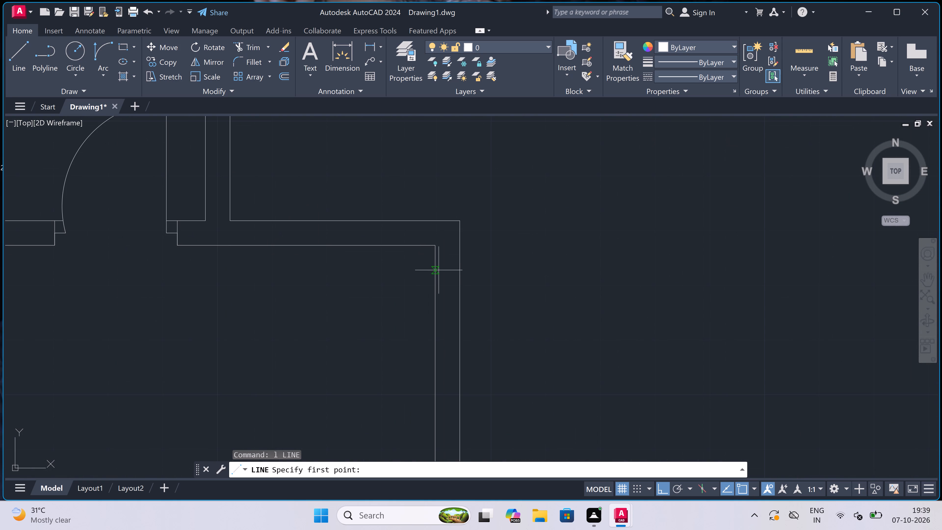
click(436, 279)
click(457, 279)
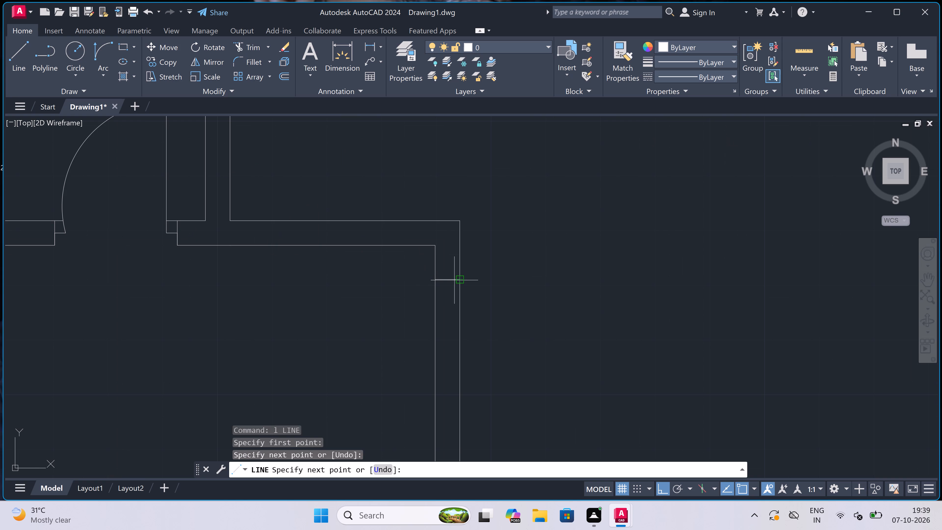
click(451, 281)
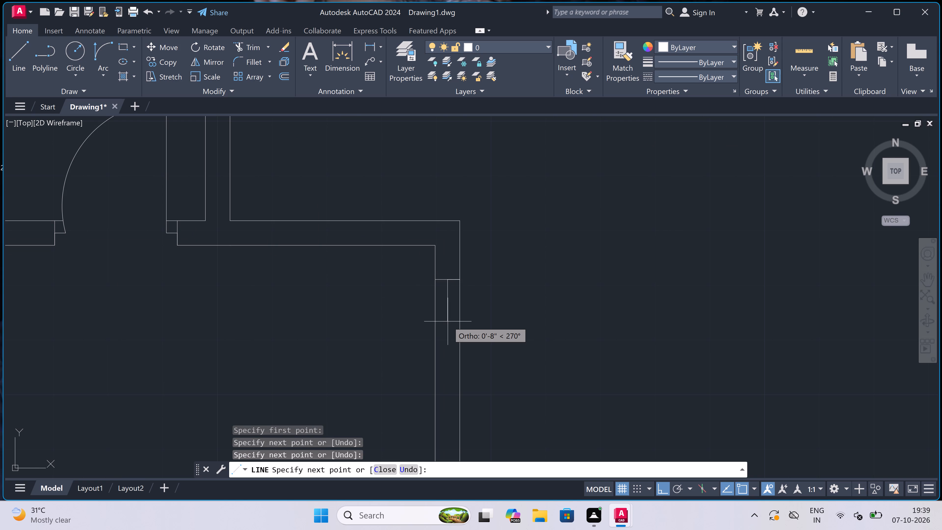
key(2)
text(")
key(space)
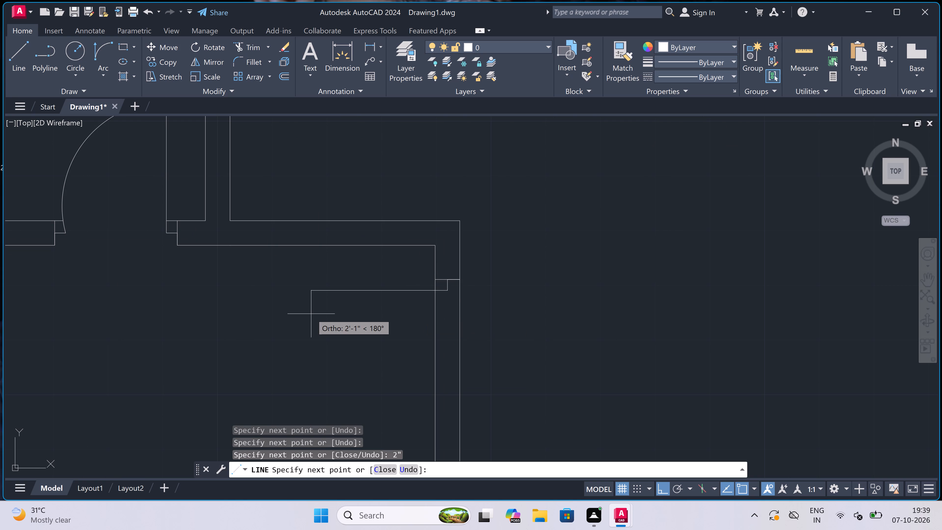
text(3')
key(space)
key(Escape)
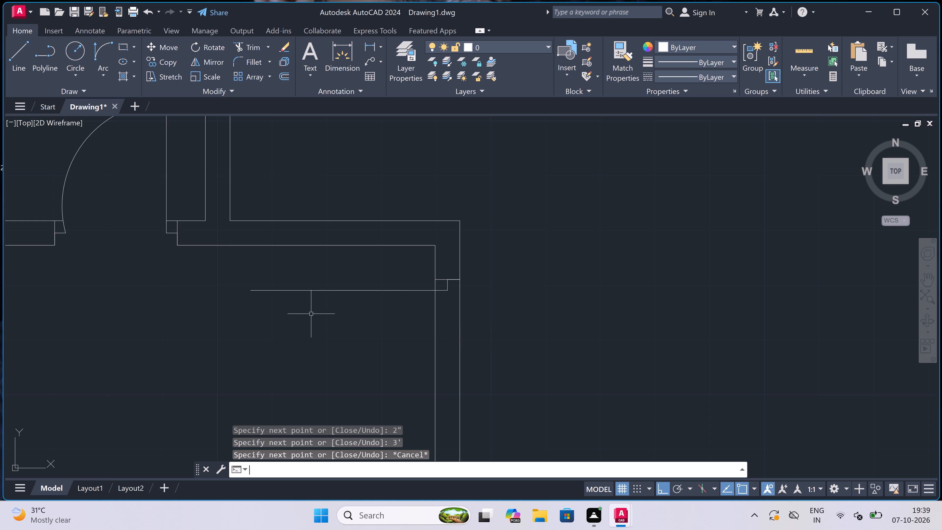
Draw the opposite jamb line across the middle-left room's side wall farther down, with a 2" stop at its midpoint facing the door leaf.
key(space)
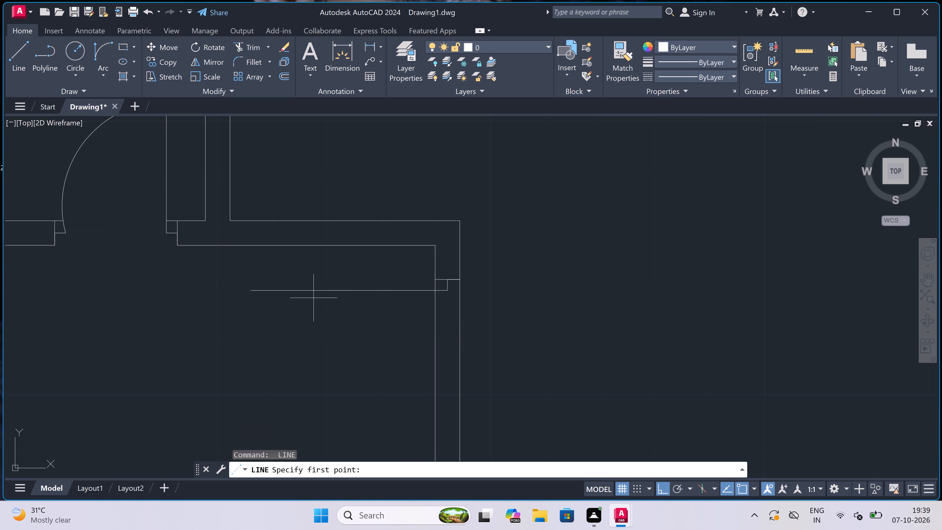
scroll(318, 285, down, 2)
scroll(341, 326, up, 3)
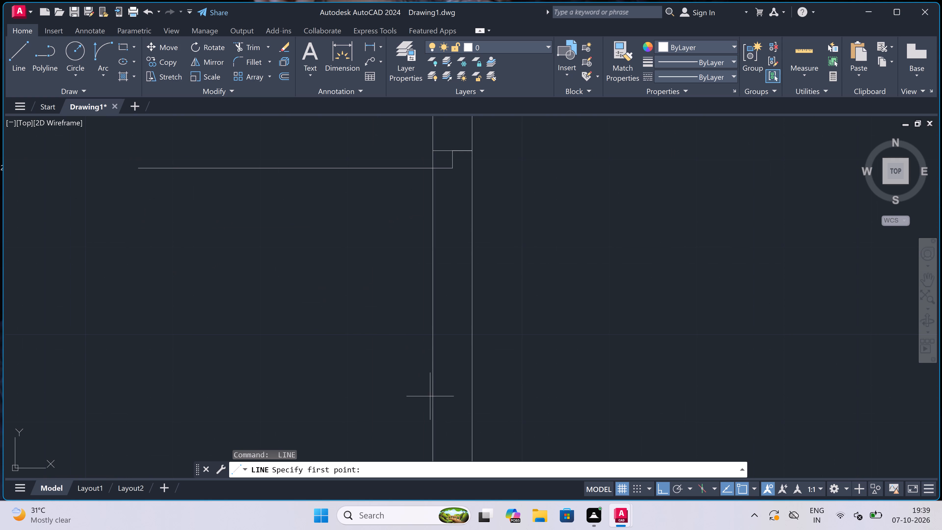
click(435, 427)
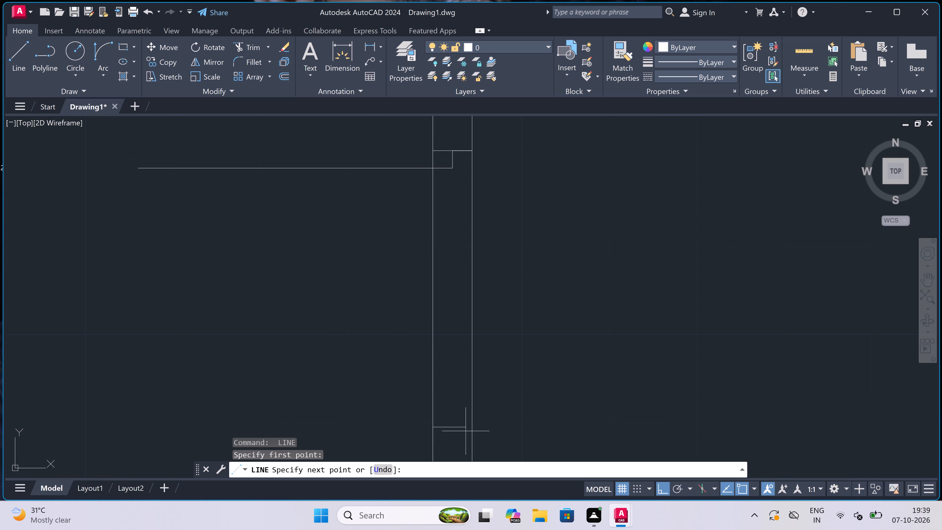
click(470, 431)
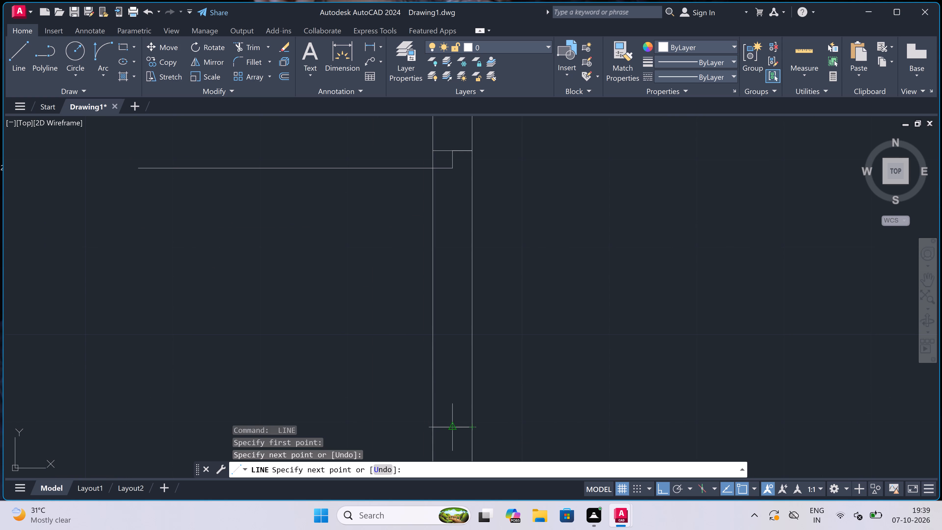
click(455, 427)
key(2)
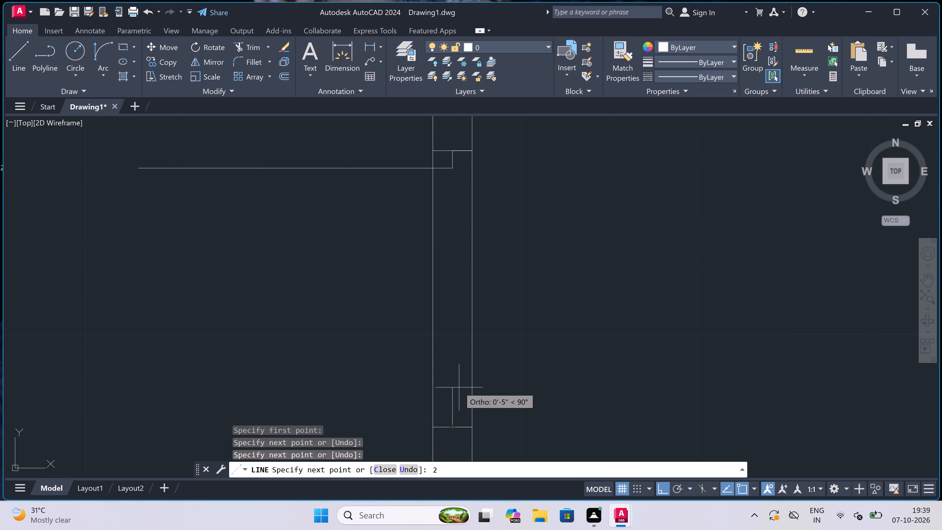
text(")
key(space)
key(Escape)
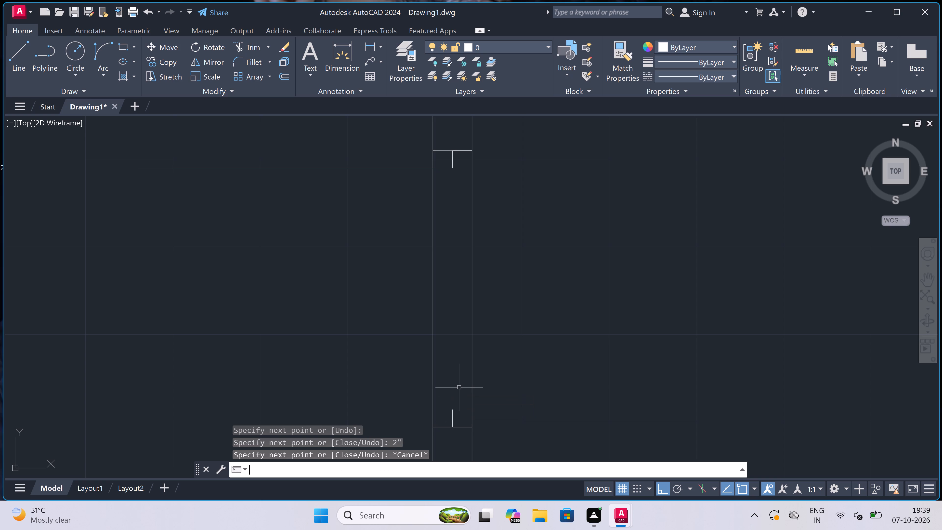
Draw the middle-left room's door swing arc from the leaf's free end to the opposite stop, bulging into the room.
click(100, 50)
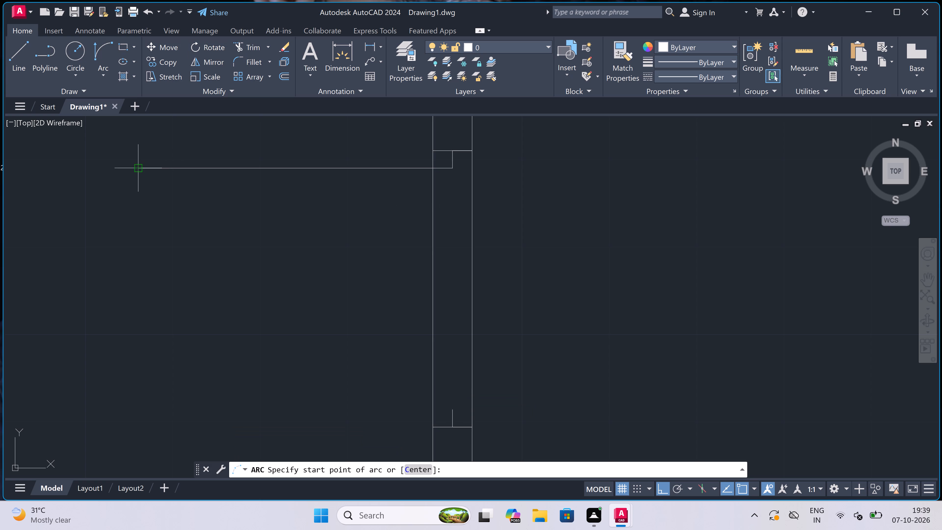
click(140, 169)
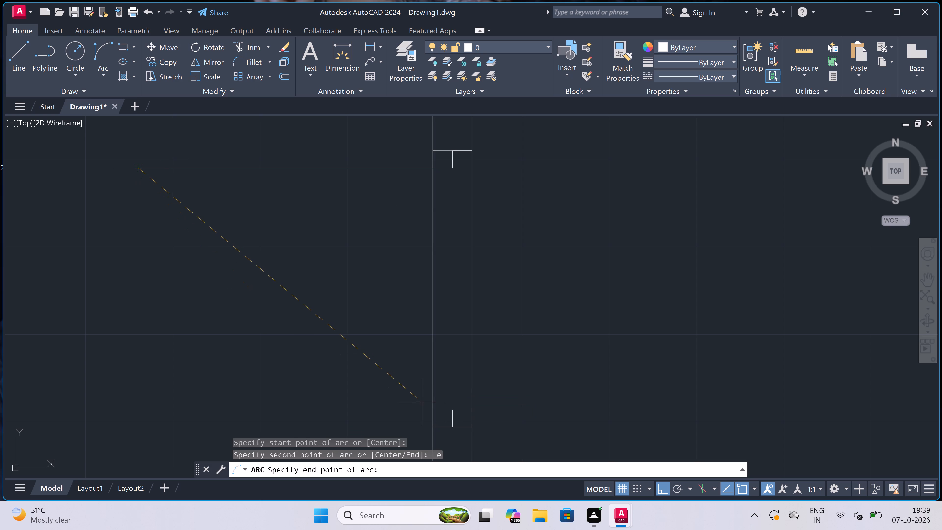
click(450, 411)
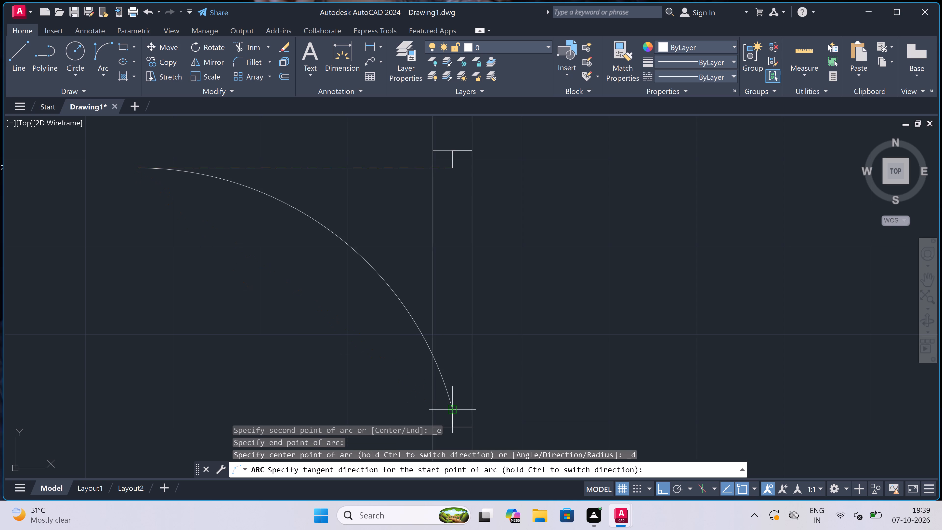
scroll(450, 411, down, 3)
click(389, 424)
Trim both side wall lines between the jambs to open the middle-left room's doorway.
scroll(418, 362, down, 4)
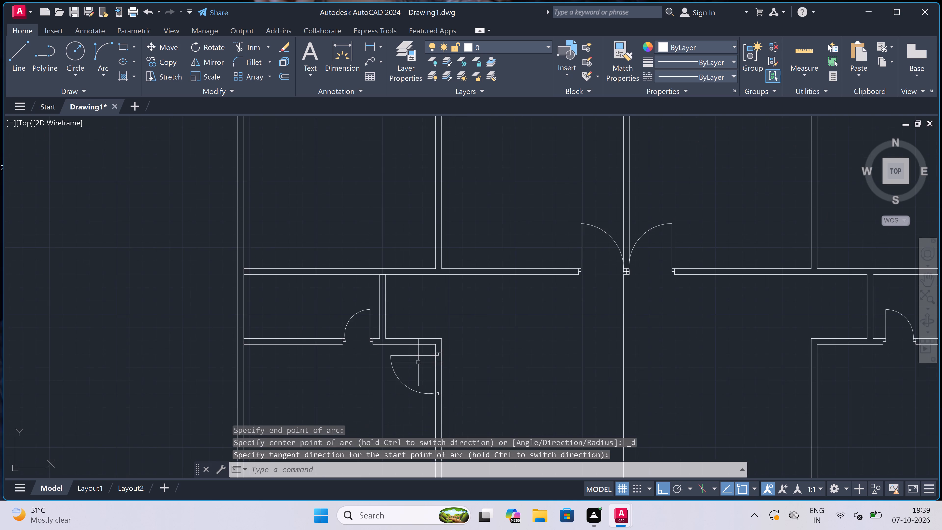
scroll(418, 362, down, 2)
scroll(418, 376, up, 4)
scroll(433, 301, up, 3)
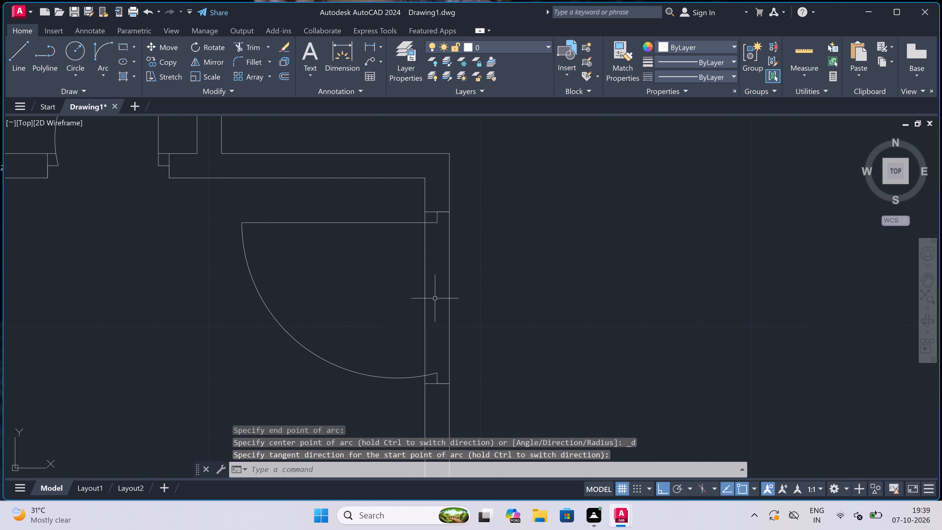
text(tr)
key(space)
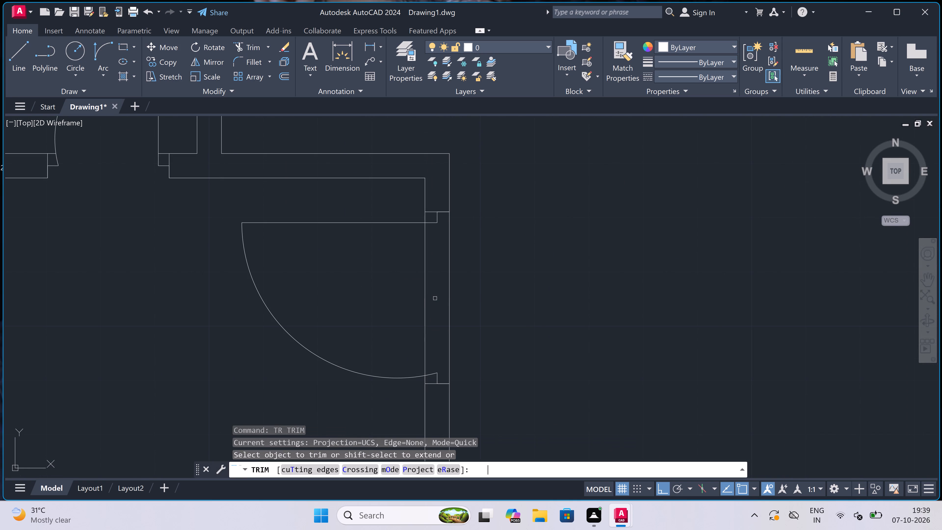
click(373, 296)
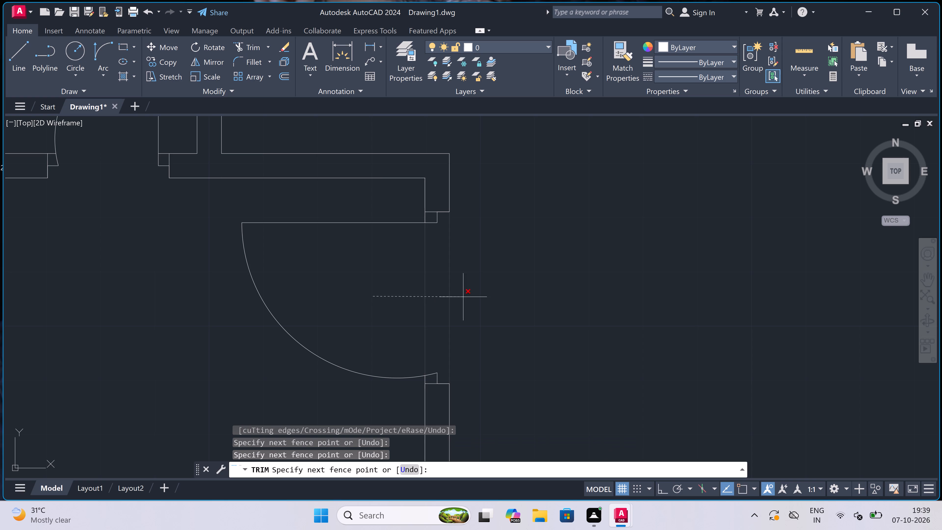
click(469, 296)
scroll(429, 291, down, 6)
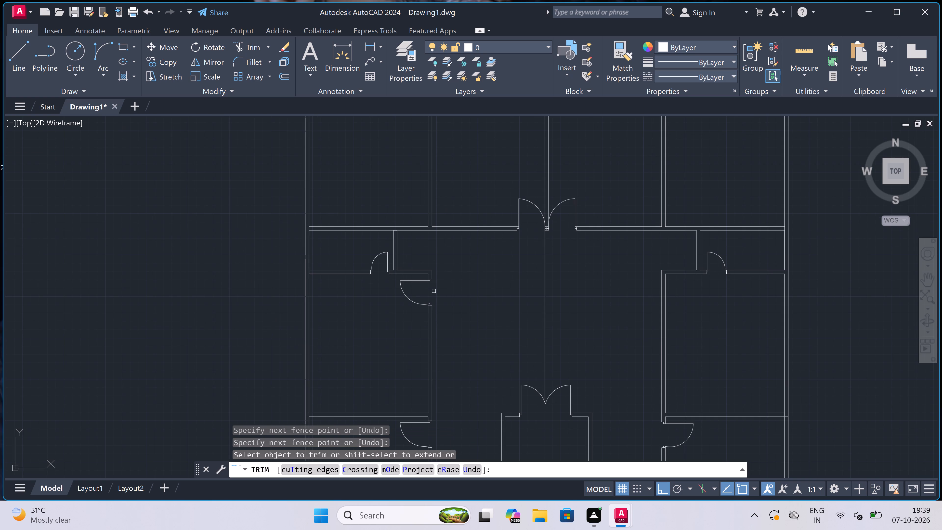
scroll(705, 298, up, 4)
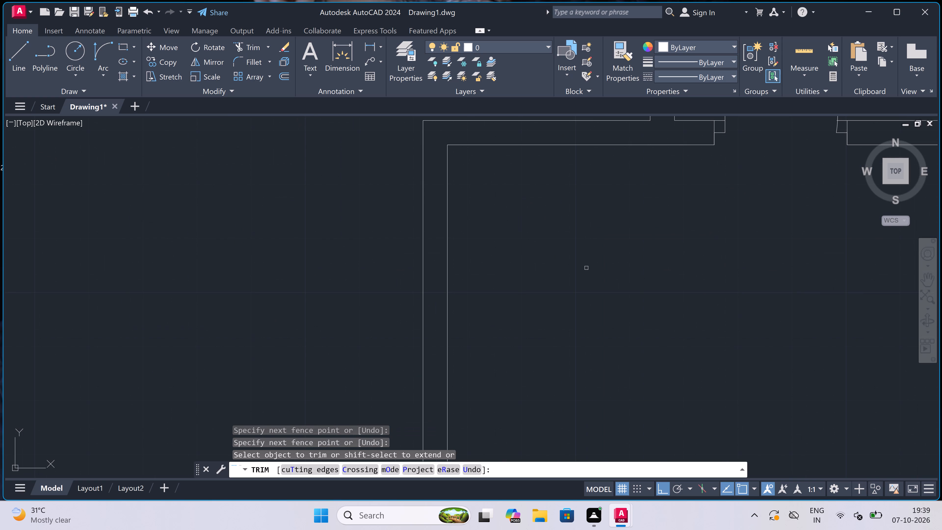
Draw a jamb line across the middle-right room's inner side wall just below its top partition, with a 2" stop and 3' door leaf into the room.
key(Escape)
text(l)
key(space)
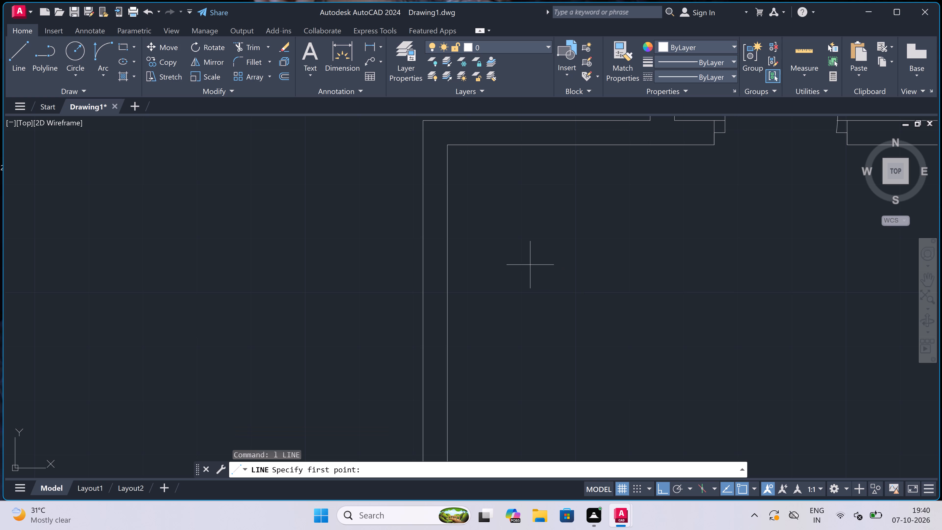
scroll(479, 246, down, 3)
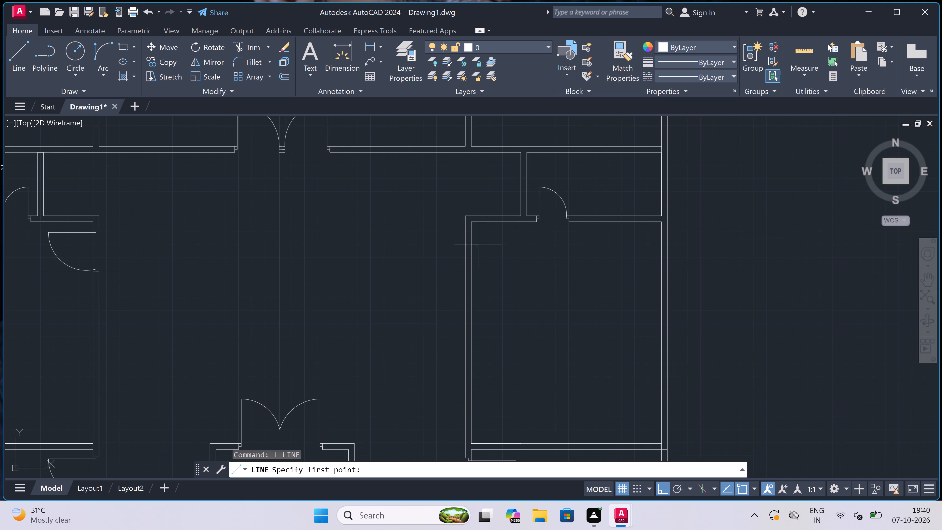
scroll(456, 208, up, 1)
scroll(477, 234, up, 2)
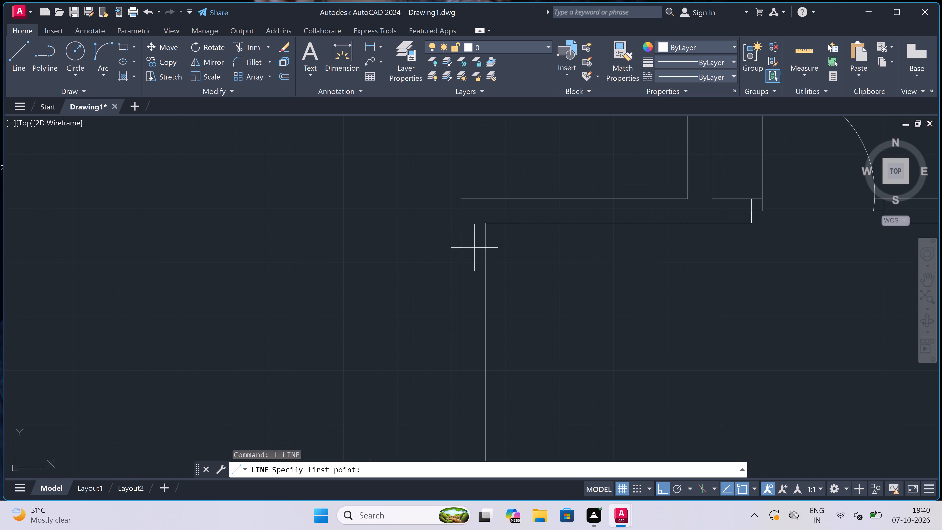
click(484, 250)
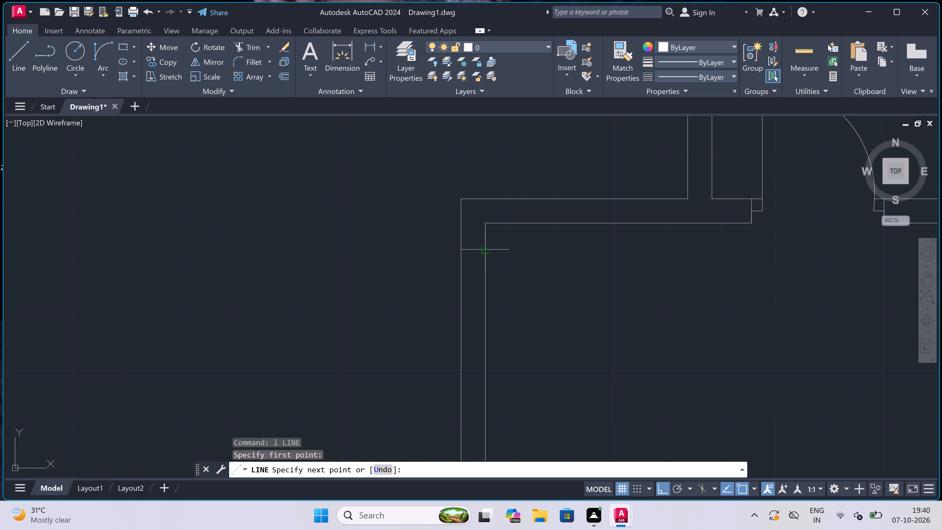
click(462, 252)
click(472, 250)
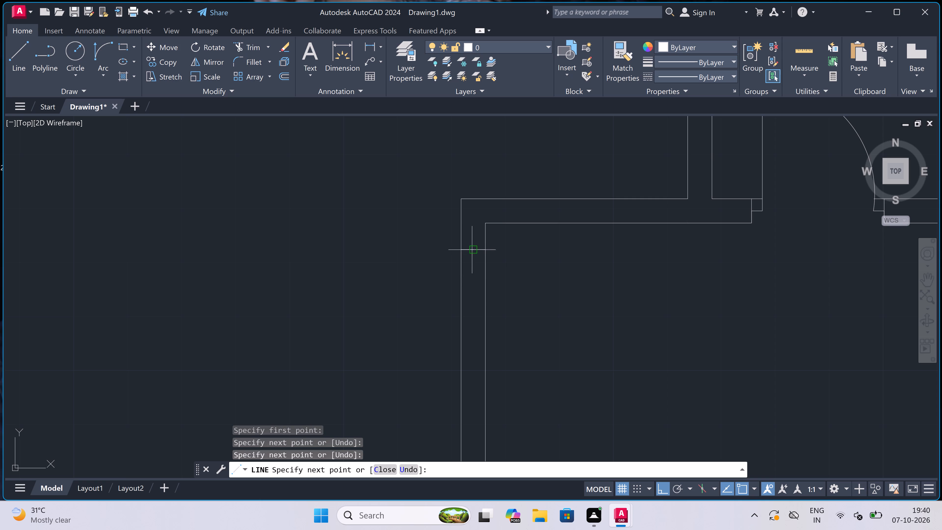
key(2)
text(")
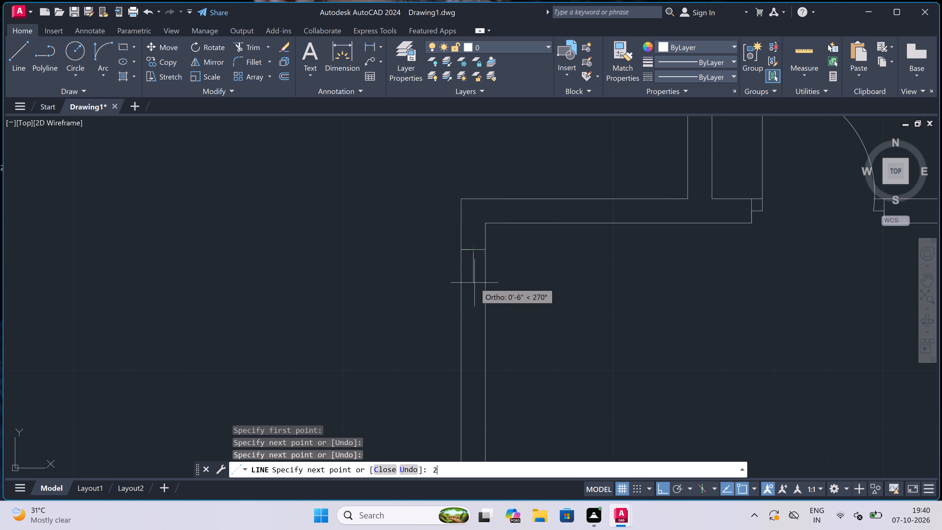
key(space)
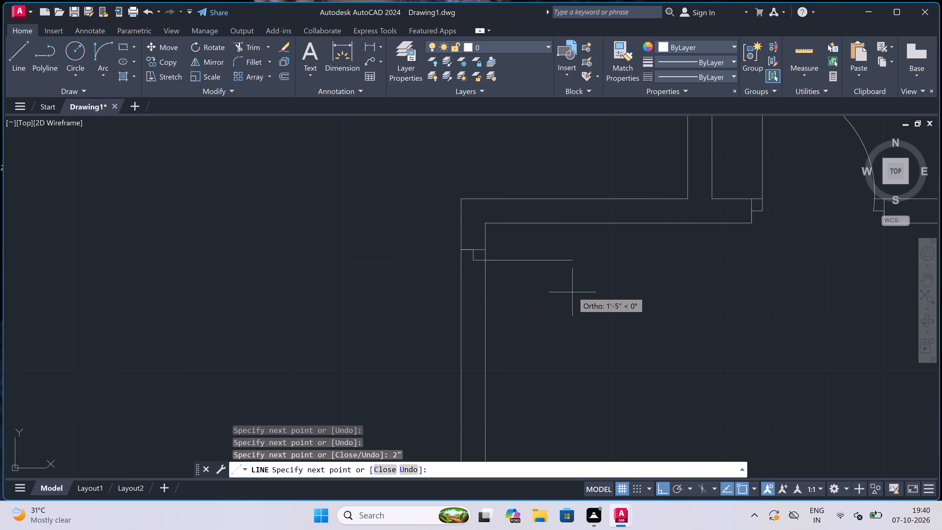
text(3')
key(space)
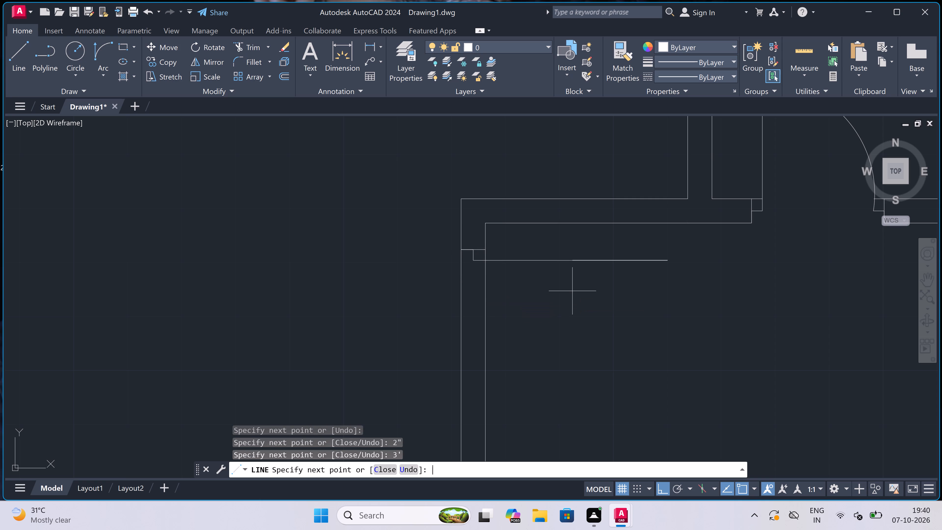
key(Escape)
Draw the opposite jamb line across the middle-right room's inner side wall farther down, with a 2" stop at its midpoint facing the door leaf.
key(space)
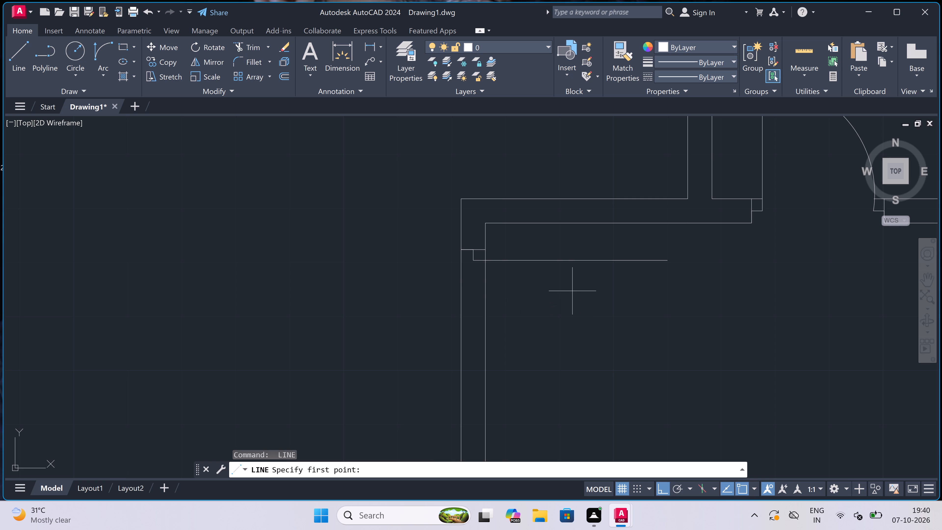
scroll(572, 292, down, 3)
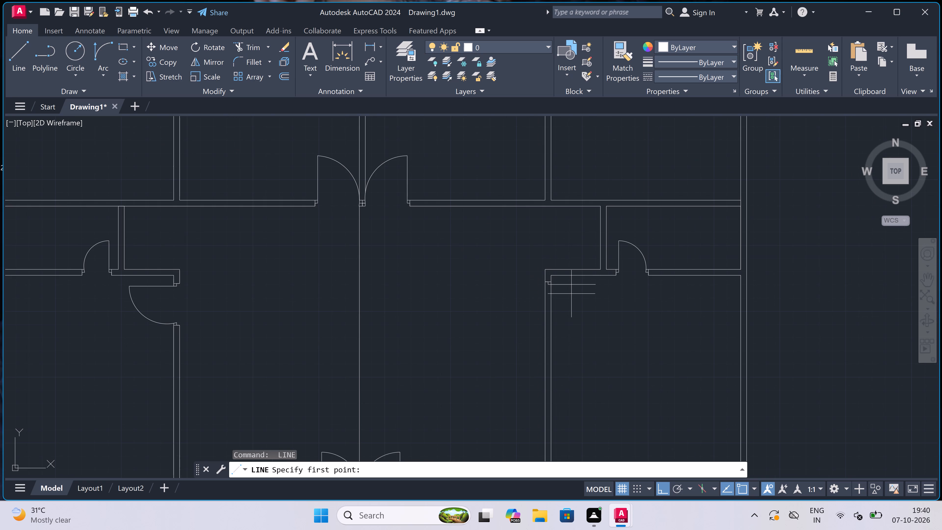
scroll(551, 317, up, 4)
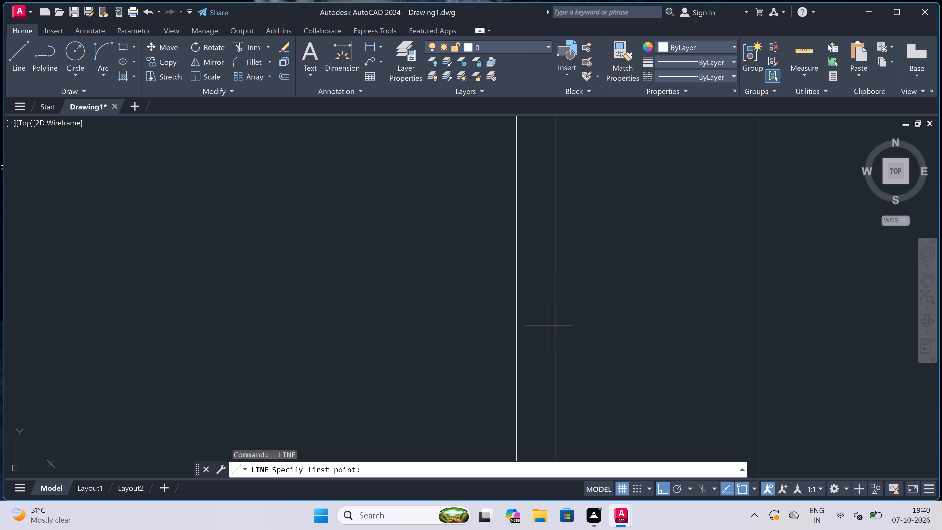
scroll(551, 327, down, 1)
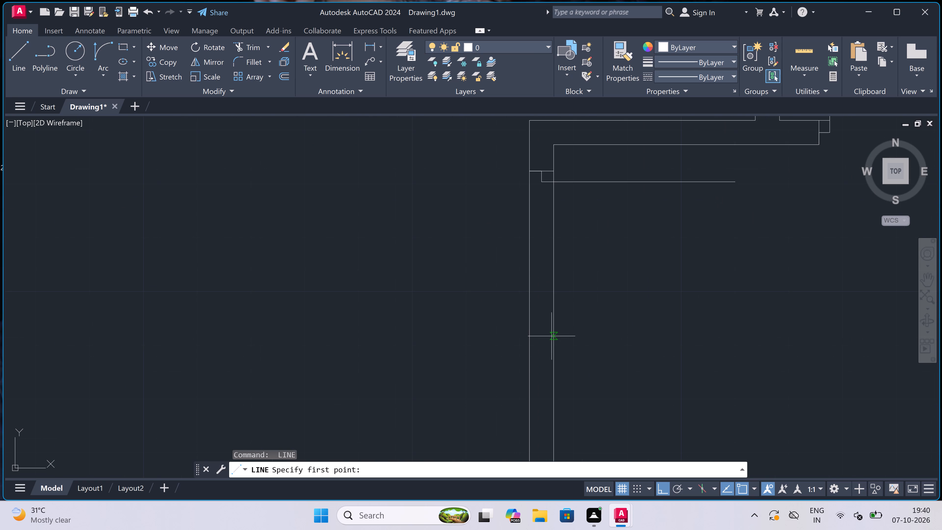
click(550, 341)
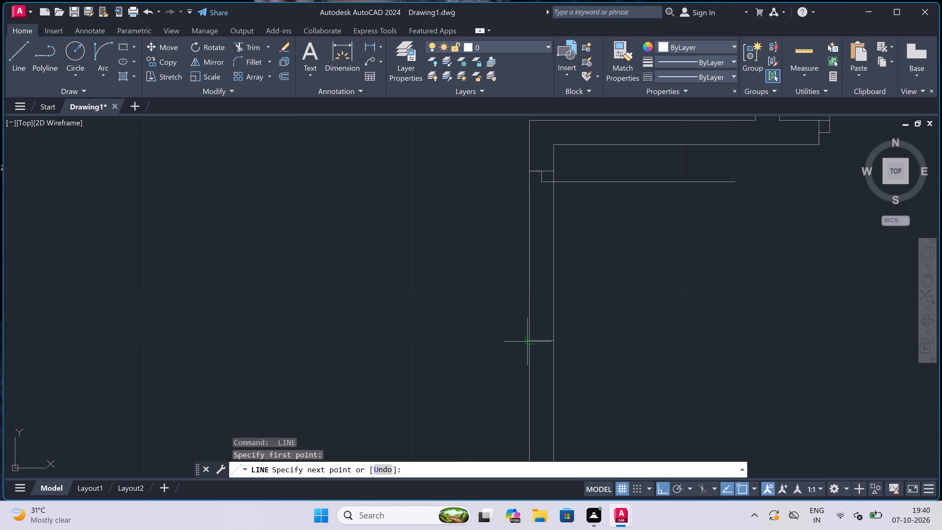
click(527, 342)
scroll(541, 340, up, 2)
click(541, 340)
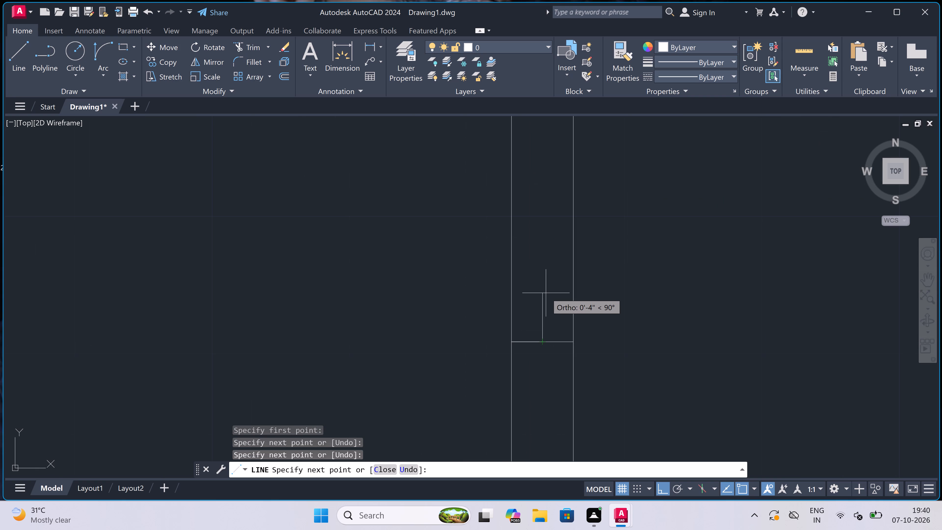
key(2)
text(")
key(space)
key(Escape)
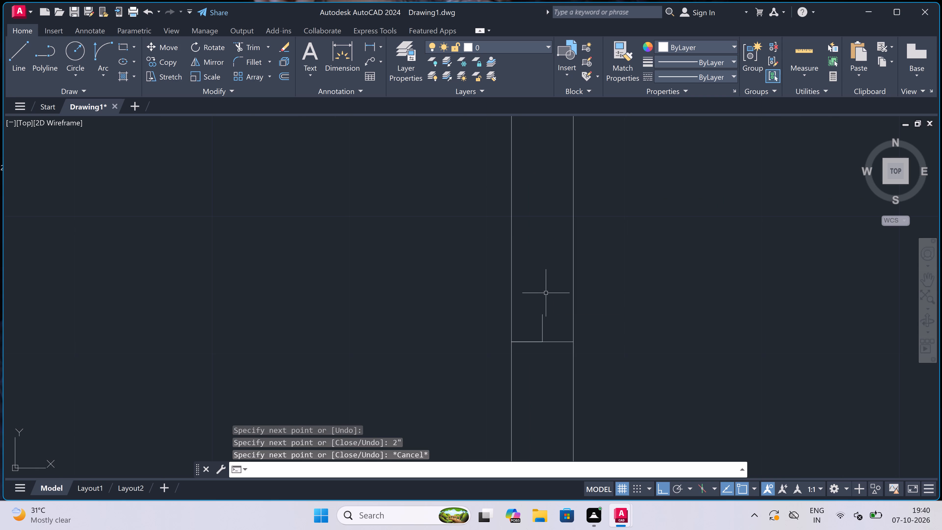
Draw the middle-right room's door swing arc from the leaf's free end to the opposite stop, bulging into the room.
scroll(412, 329, down, 2)
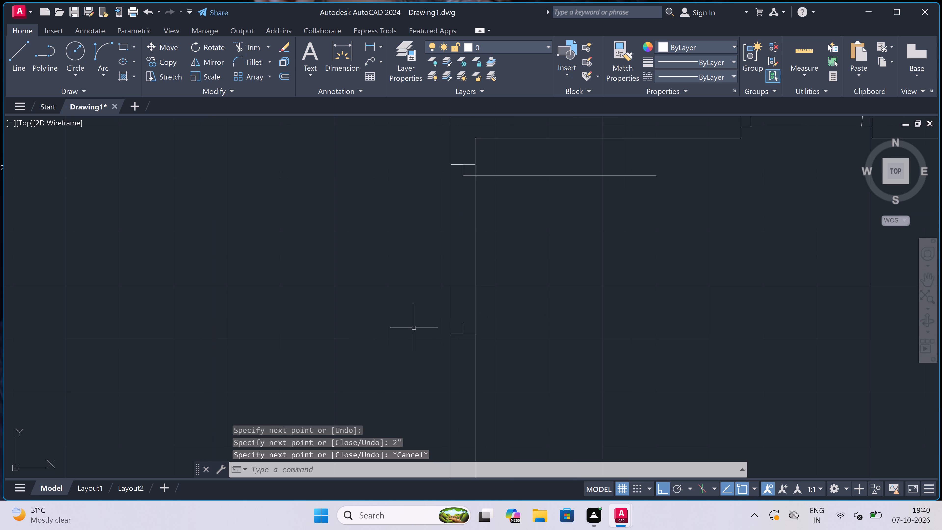
scroll(439, 307, up, 2)
scroll(440, 307, down, 1)
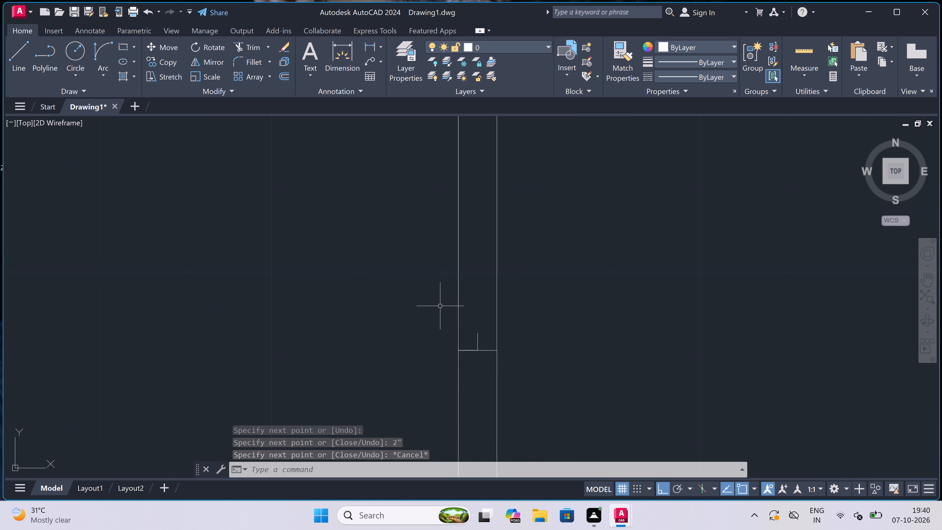
scroll(529, 239, down, 1)
scroll(437, 288, down, 2)
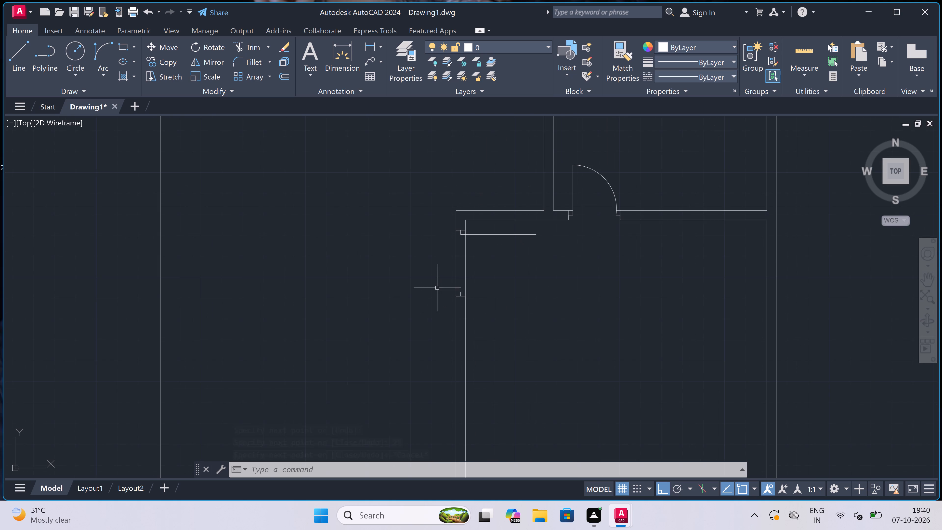
scroll(518, 231, up, 2)
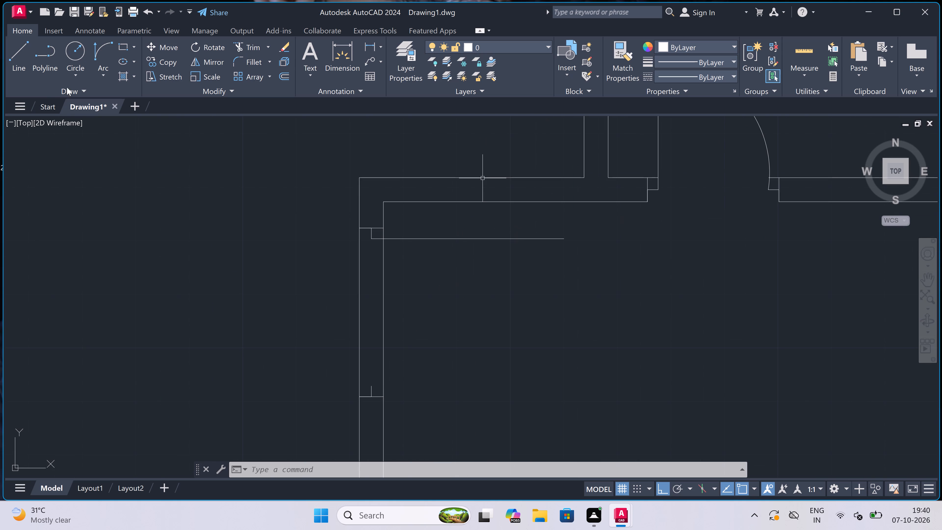
click(98, 54)
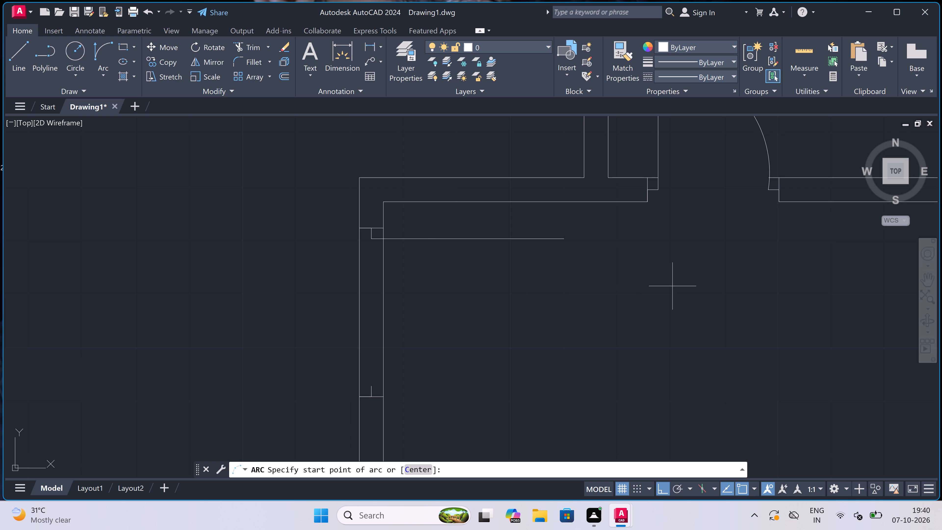
click(568, 240)
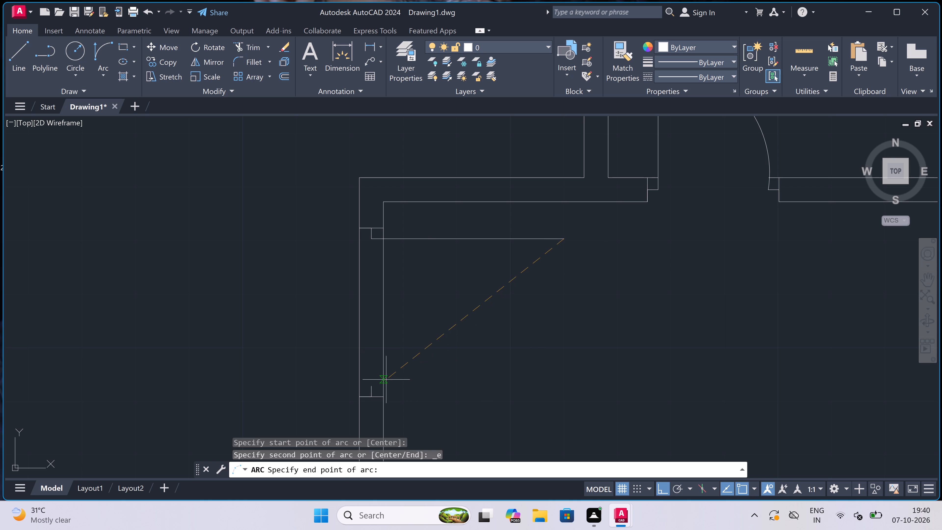
click(372, 384)
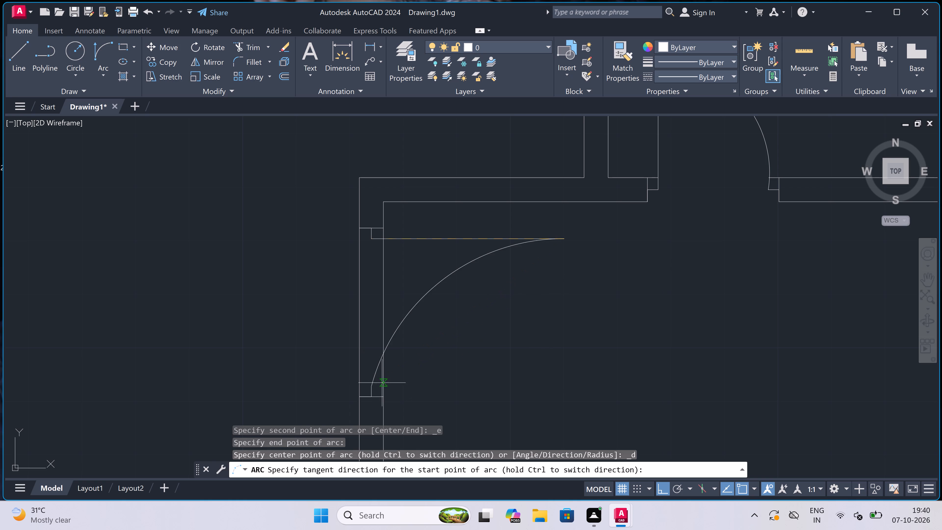
click(549, 379)
Trim both side wall lines between the jambs to open the middle-right room's doorway.
text(tr)
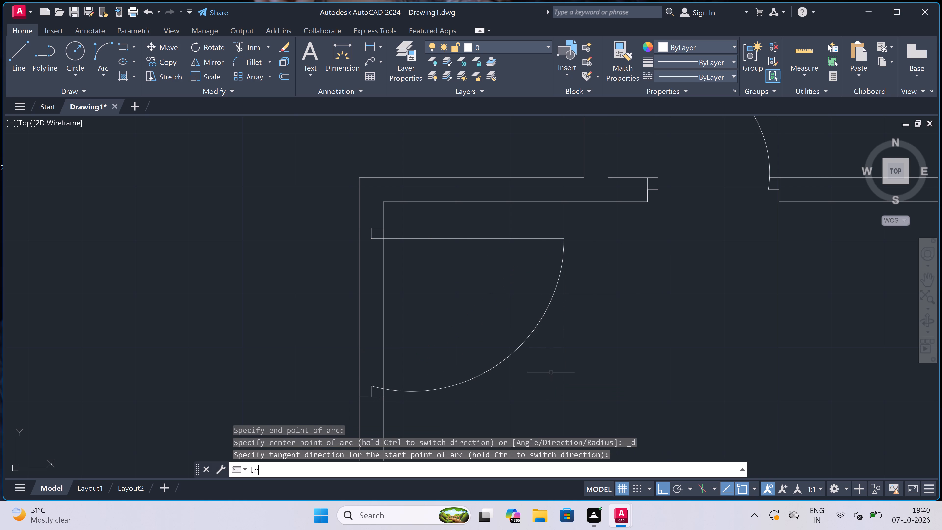
key(space)
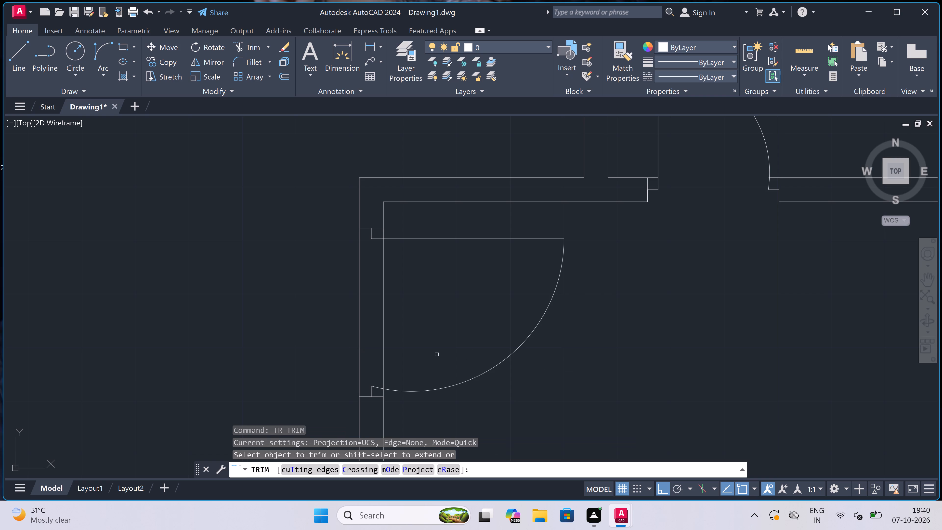
click(420, 319)
click(253, 272)
Trim the horizontal wall's lower line between the two partition lines where the small room above the middle-left room meets it.
scroll(396, 266, down, 5)
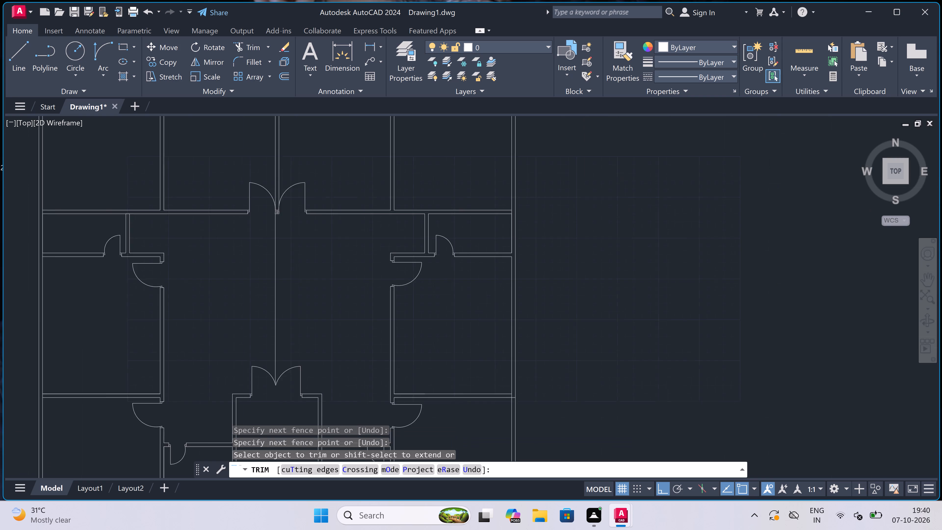
scroll(396, 266, down, 2)
scroll(315, 285, up, 3)
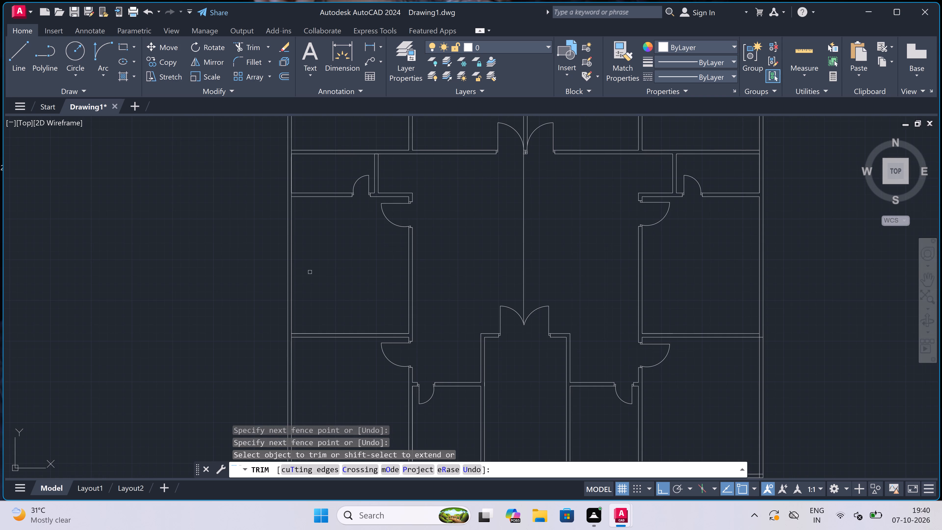
scroll(310, 271, down, 3)
scroll(309, 238, up, 2)
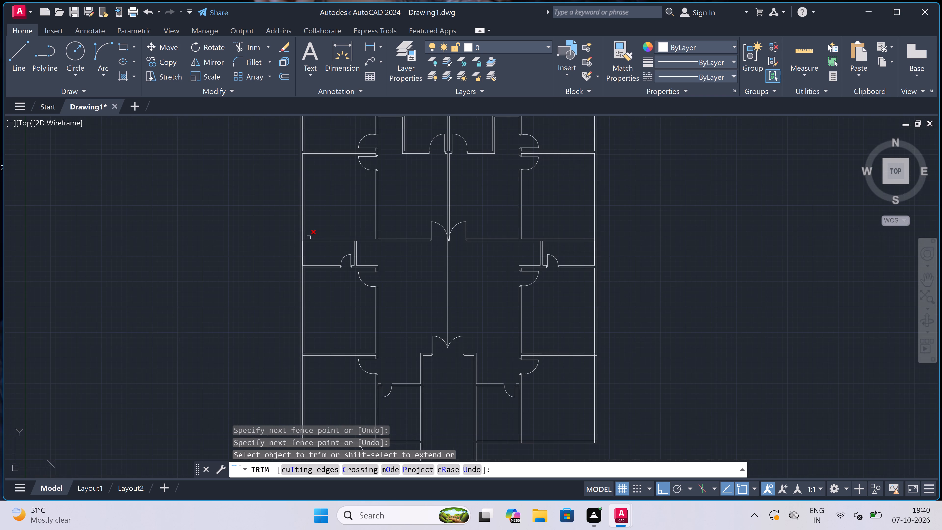
scroll(306, 238, up, 4)
scroll(296, 244, down, 3)
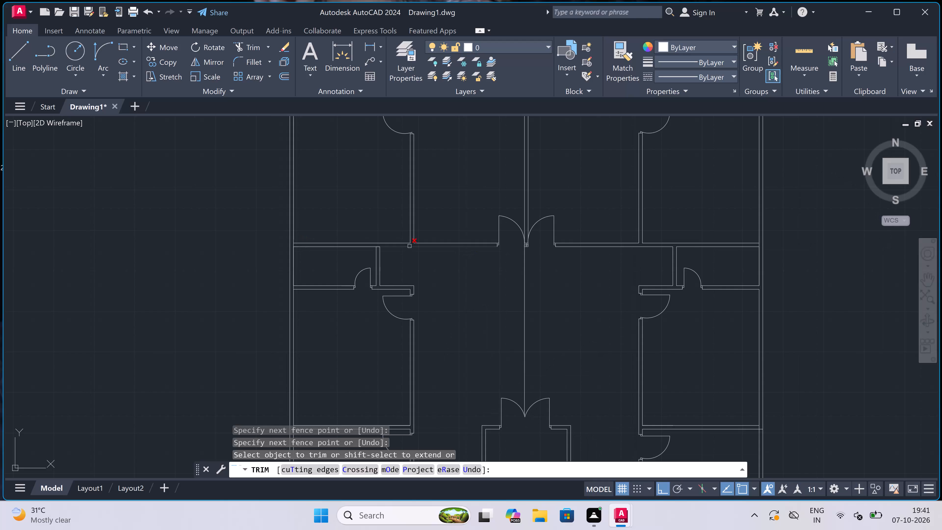
scroll(371, 243, up, 2)
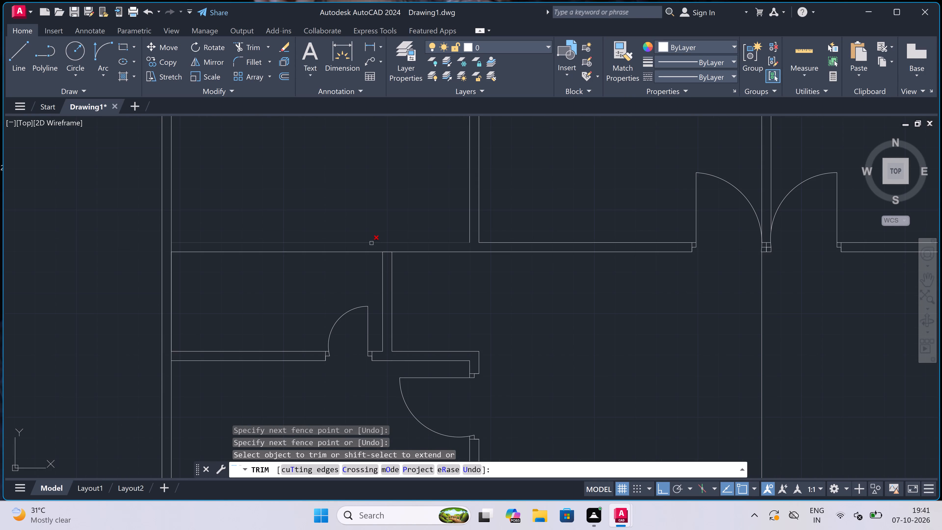
scroll(359, 238, up, 2)
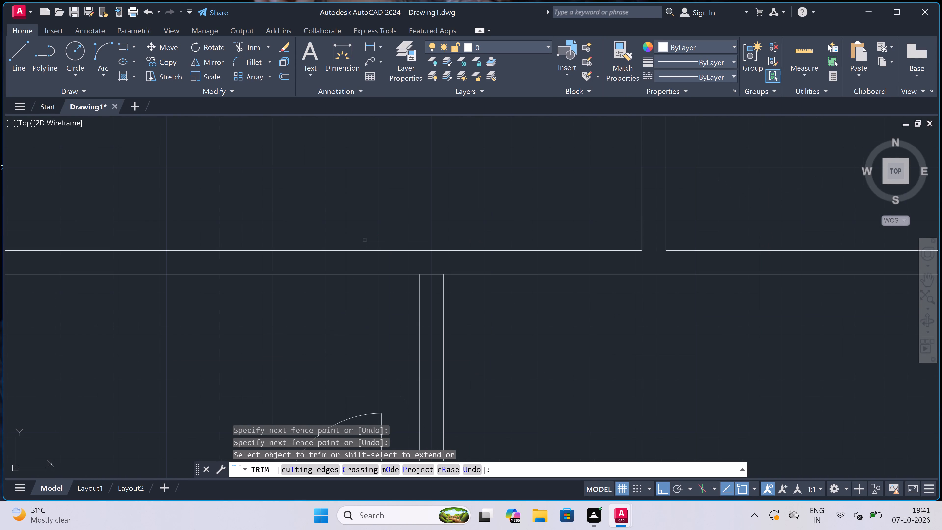
scroll(430, 273, up, 2)
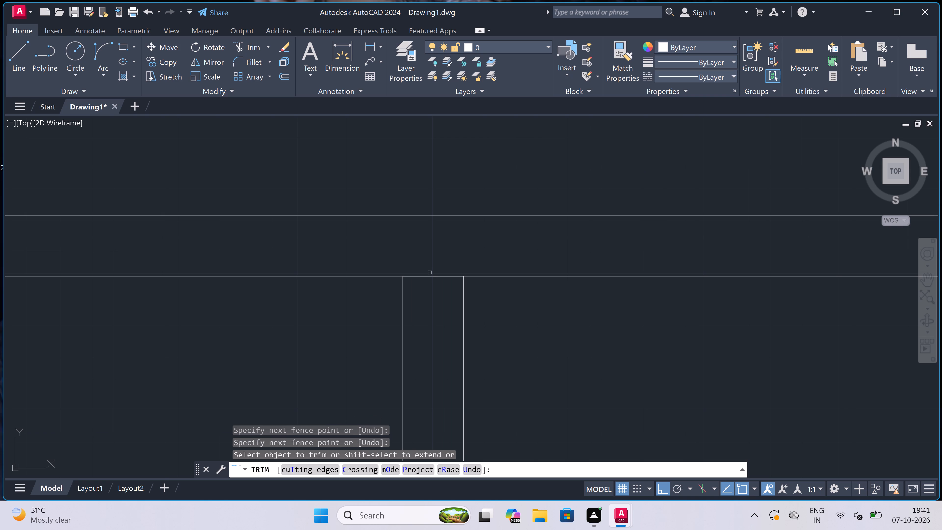
click(430, 273)
click(435, 303)
Trim the left exterior wall's inner line where the horizontal wall above the small left room meets it.
scroll(435, 283, down, 7)
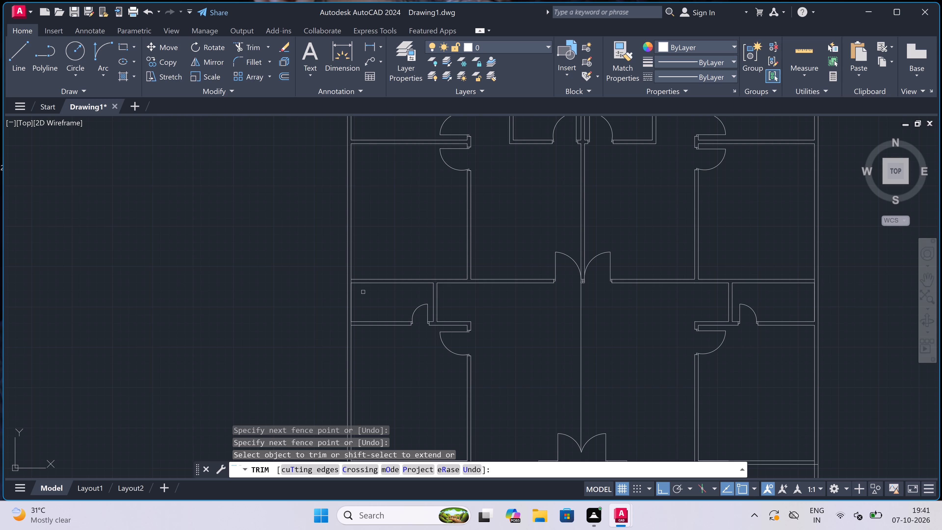
scroll(354, 284, up, 3)
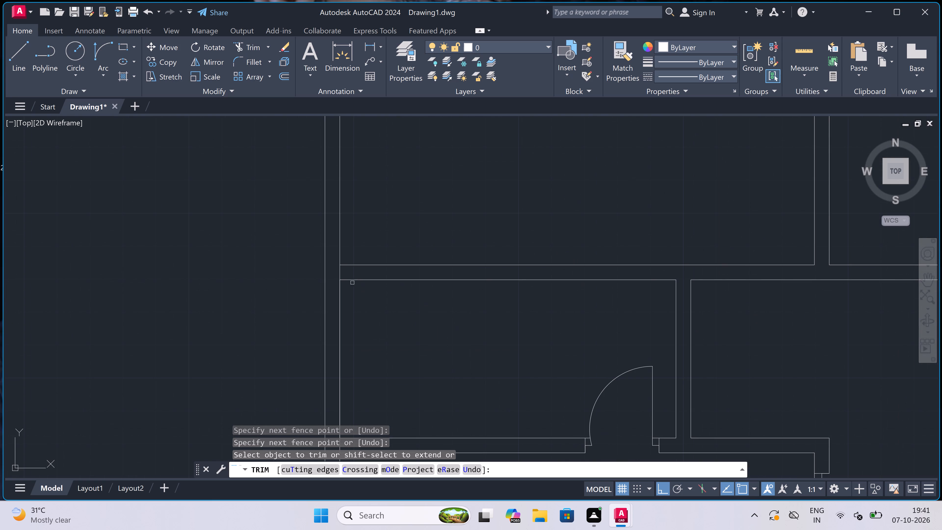
scroll(344, 275, up, 2)
double_click(327, 269)
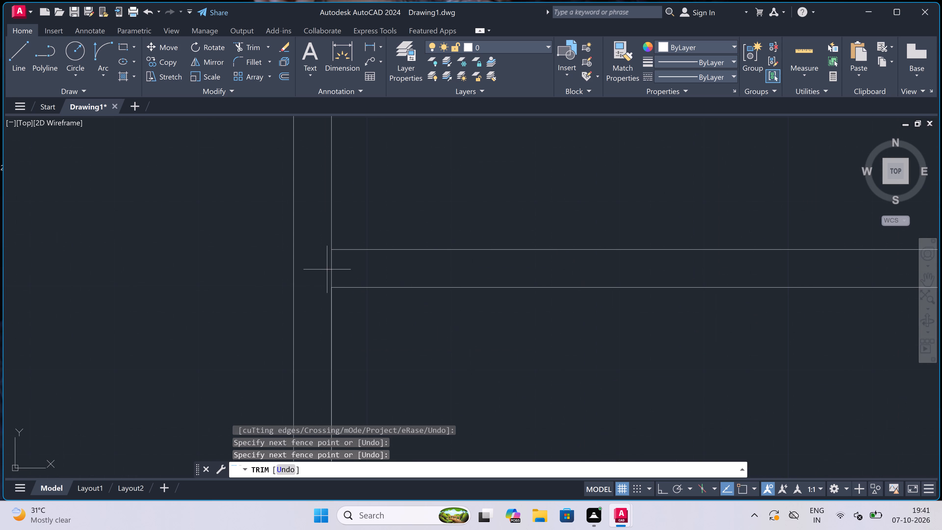
click(347, 269)
Trim the left exterior wall's inner line where the small left room's lower wall meets it.
scroll(347, 269, down, 5)
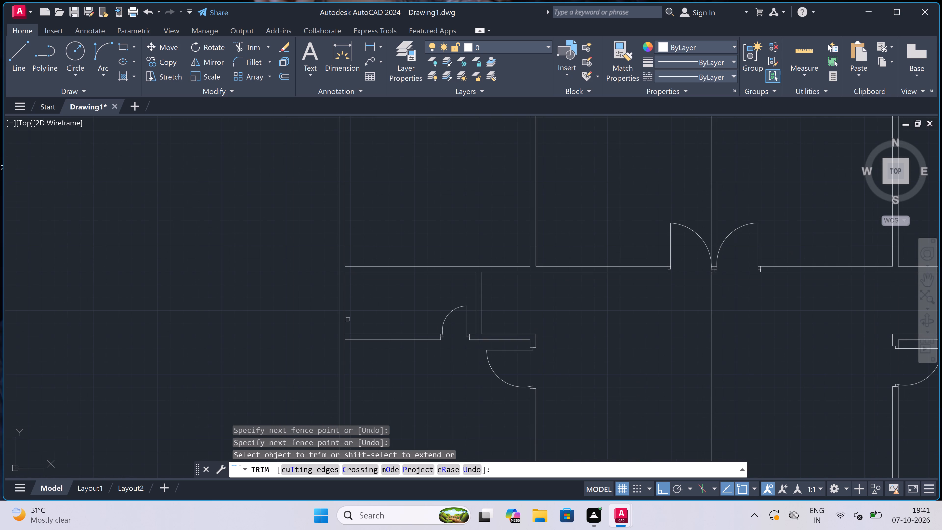
scroll(344, 339, up, 6)
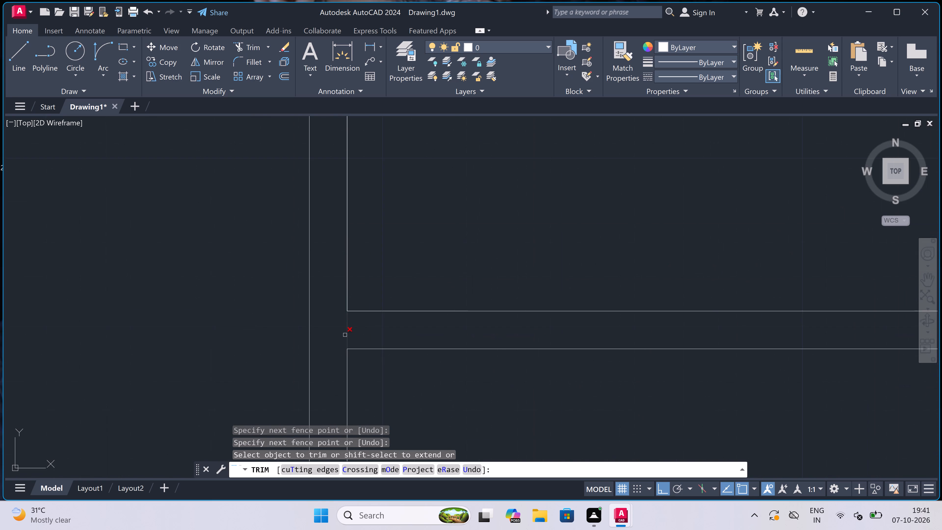
click(346, 334)
click(385, 324)
scroll(385, 323, down, 5)
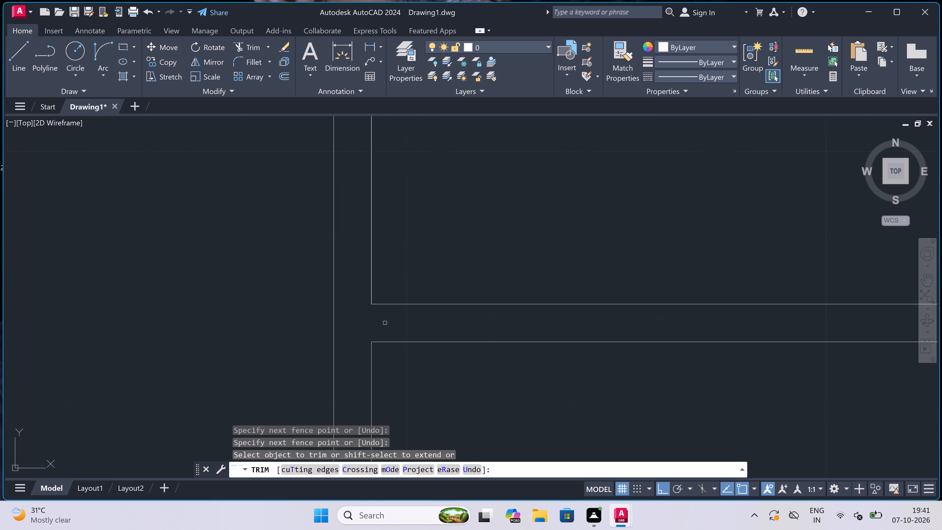
Trim the right exterior wall's inner line where the horizontal wall above the small right room meets it.
scroll(385, 323, down, 4)
scroll(408, 306, up, 3)
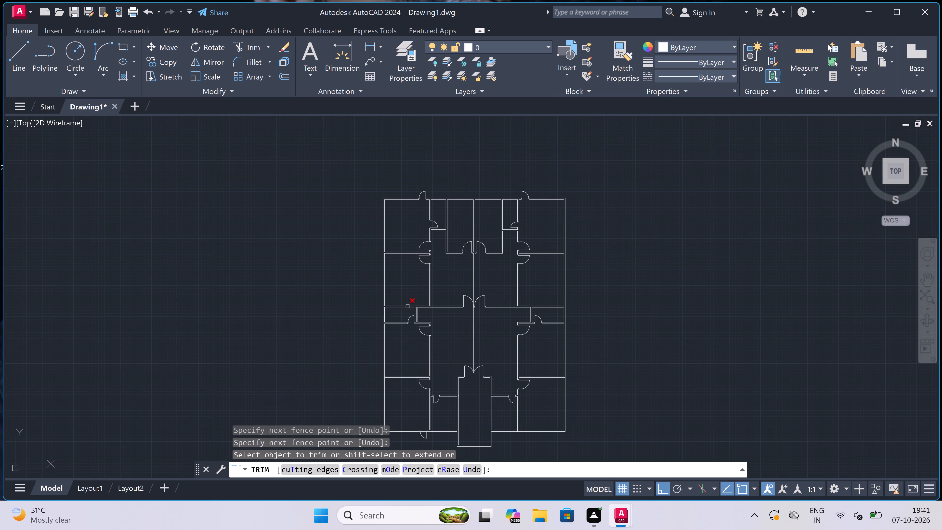
scroll(408, 306, up, 1)
scroll(408, 307, down, 2)
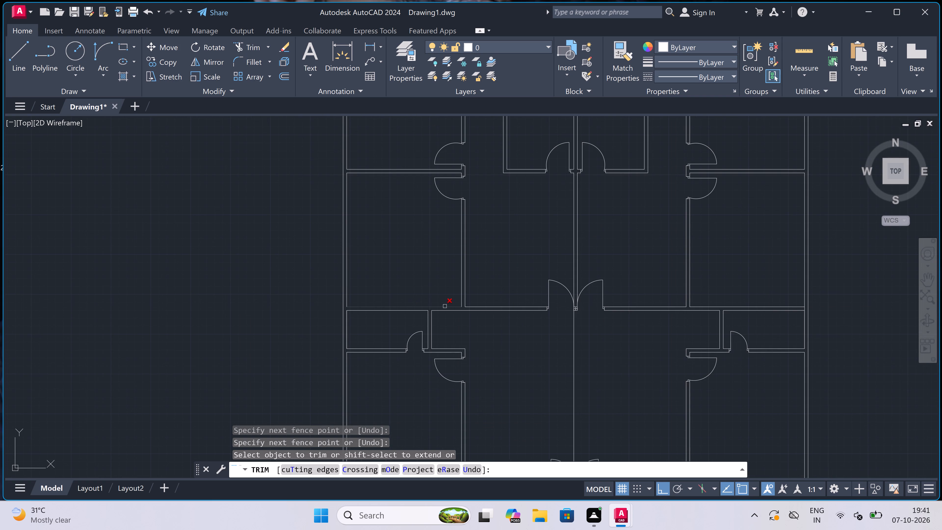
scroll(445, 307, down, 2)
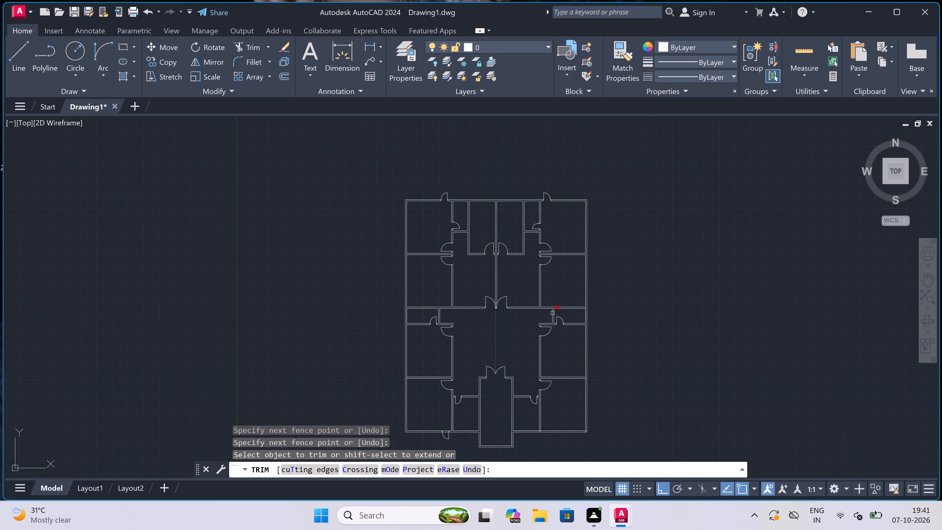
scroll(602, 318, up, 4)
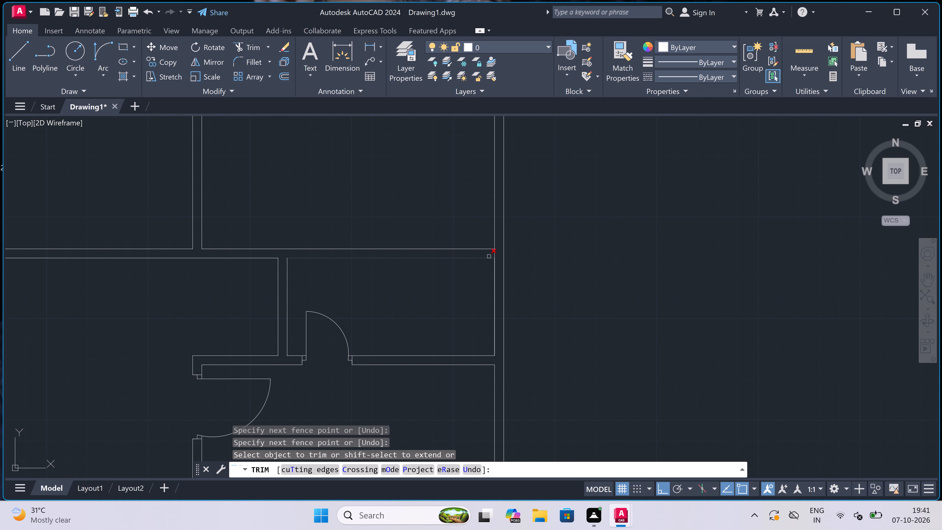
scroll(486, 249, up, 2)
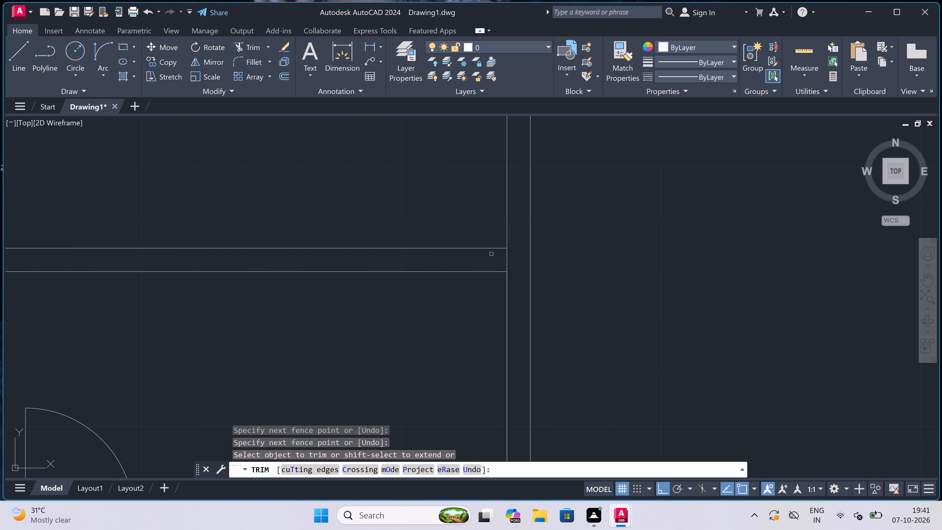
scroll(503, 257, up, 2)
click(503, 257)
click(533, 256)
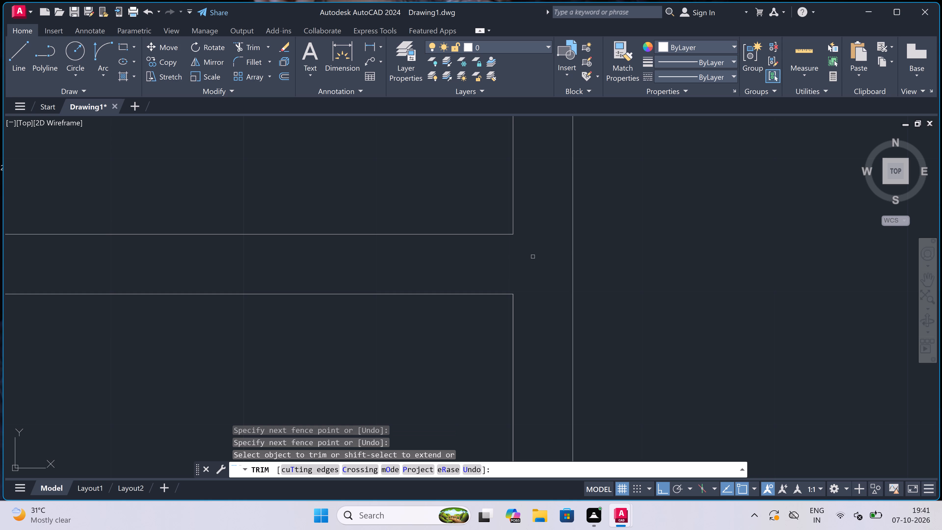
scroll(532, 256, up, 2)
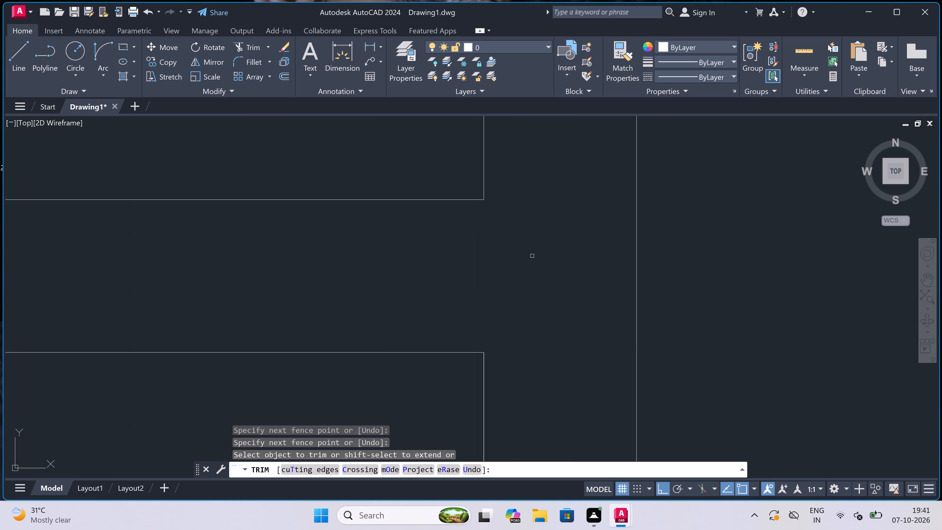
scroll(532, 256, down, 9)
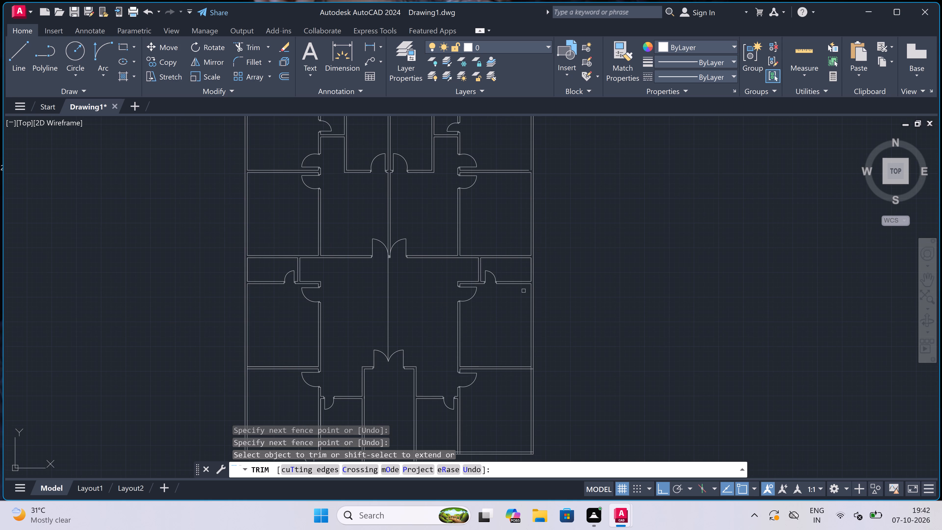
scroll(523, 291, up, 2)
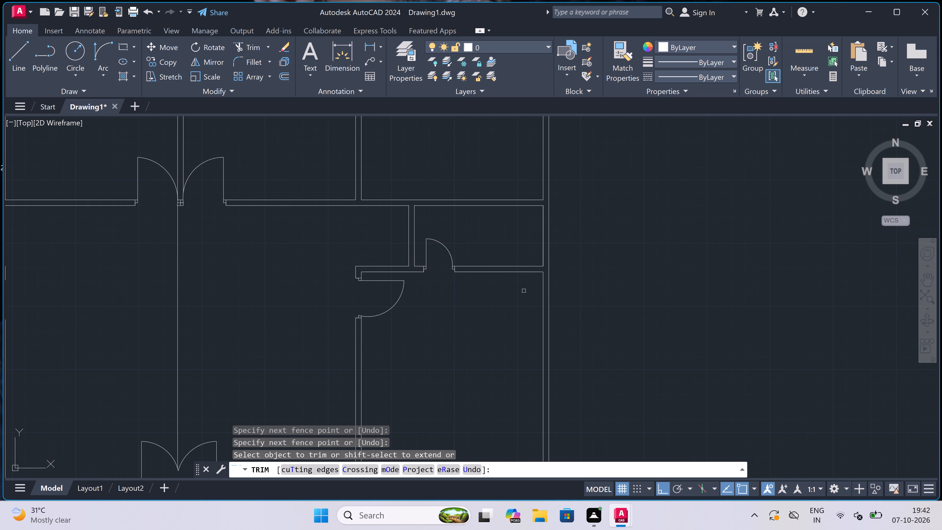
scroll(524, 291, down, 1)
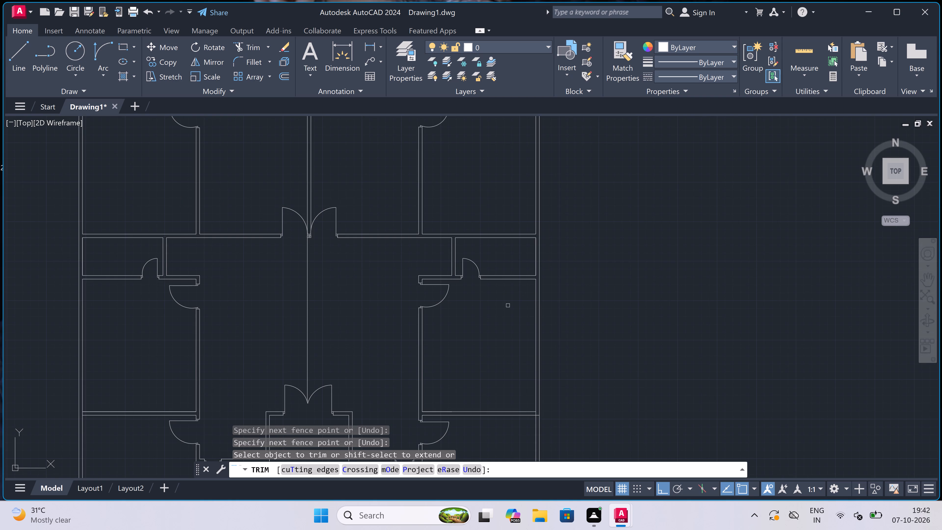
scroll(503, 312, up, 1)
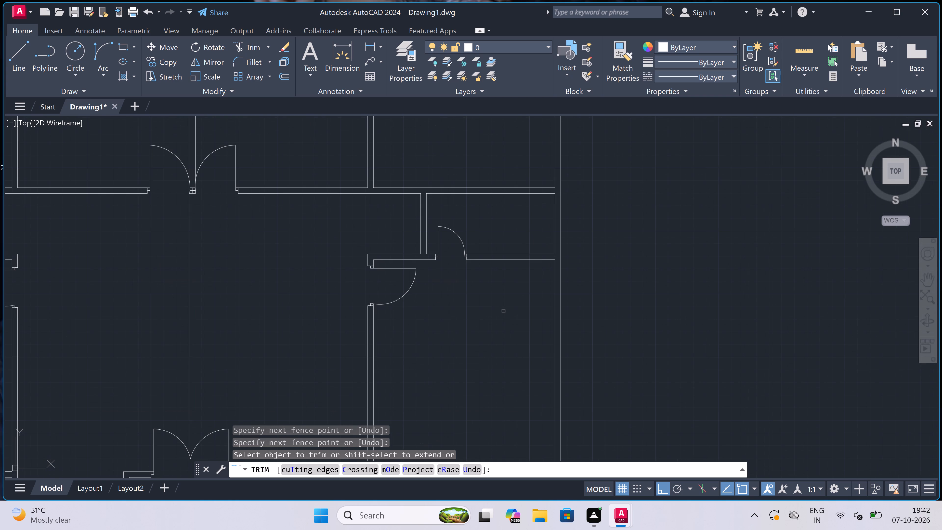
key(Escape)
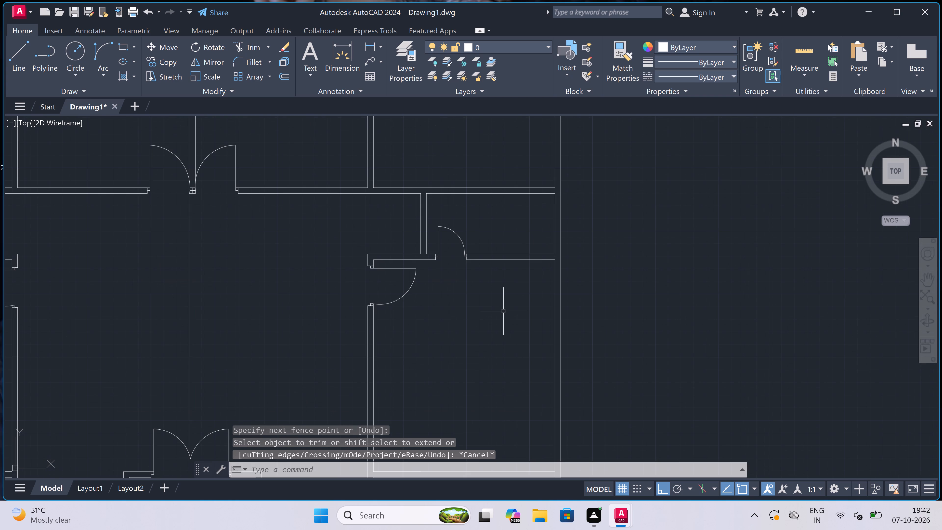
Draw two lines across the top exterior wall 2' apart, joined by a mid-wall line, above the small room beside the top-left room.
scroll(503, 311, down, 3)
scroll(504, 311, up, 1)
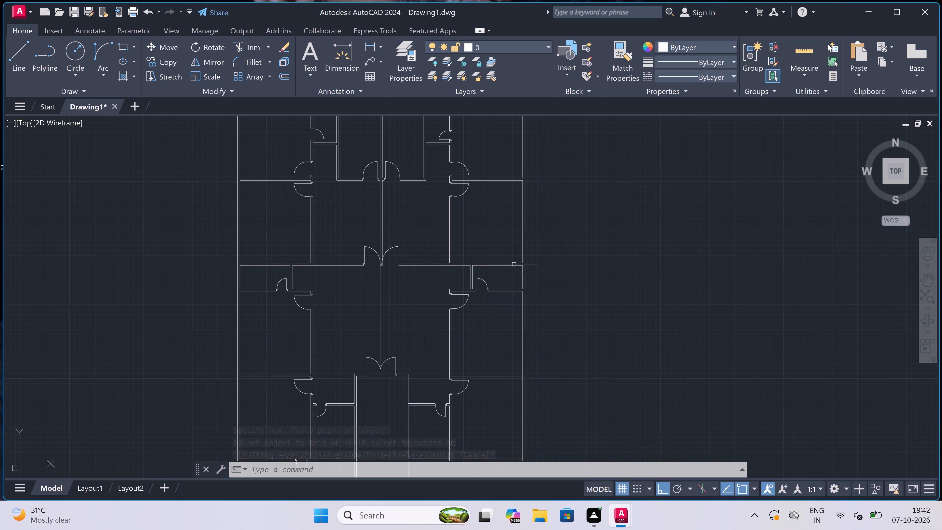
scroll(515, 265, up, 3)
text(l)
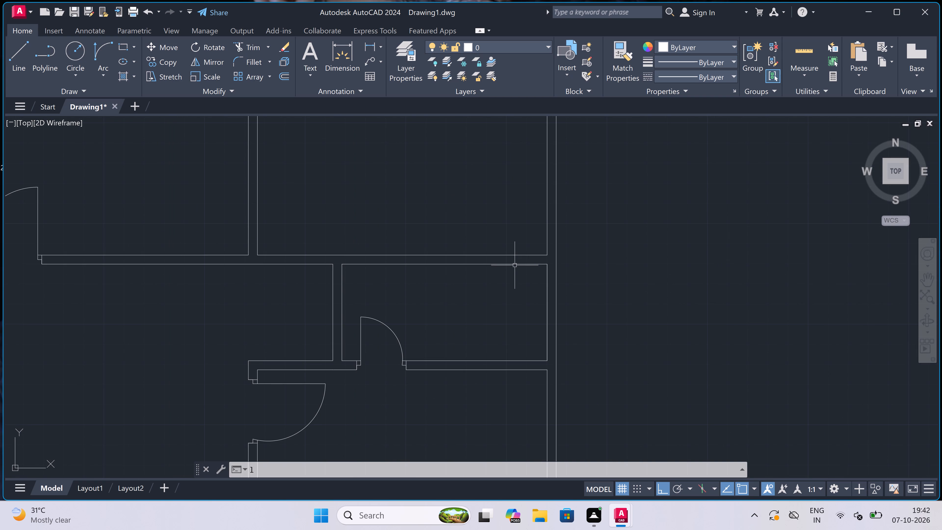
key(space)
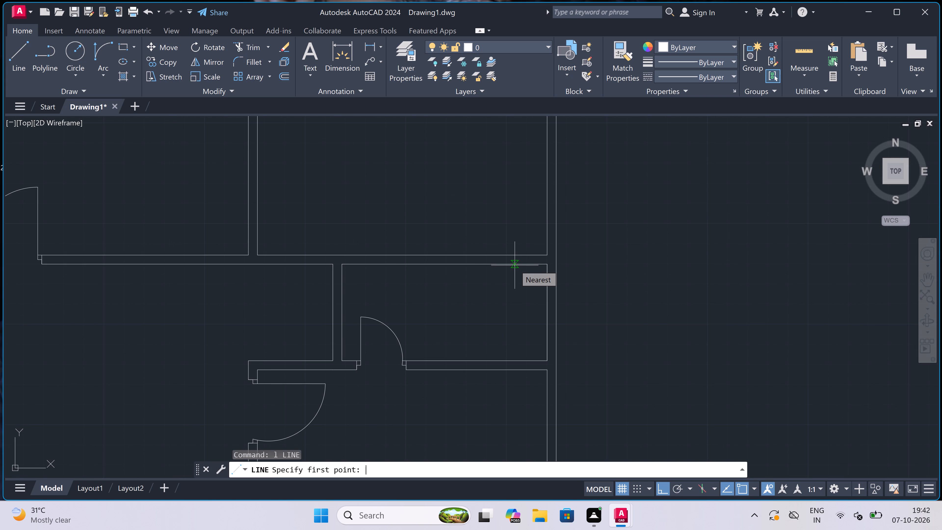
scroll(515, 265, down, 1)
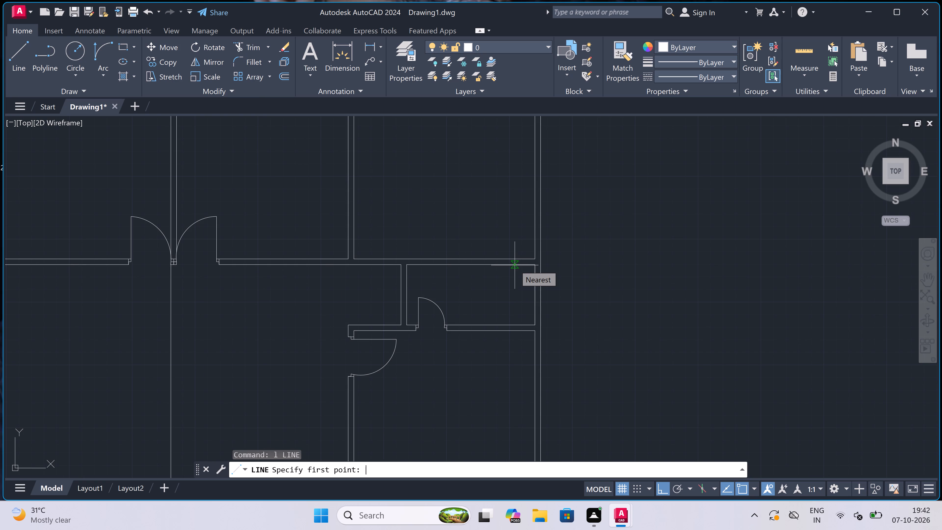
scroll(515, 265, down, 1)
scroll(518, 271, up, 3)
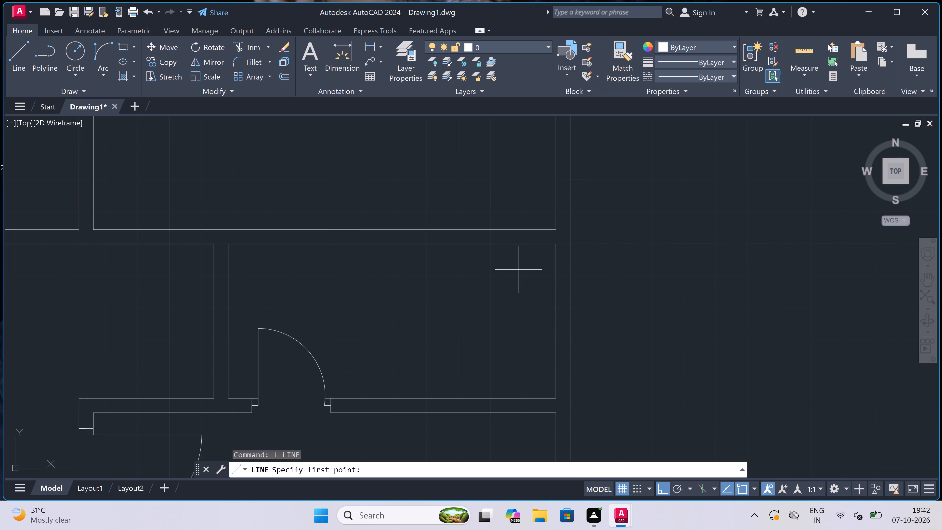
scroll(520, 269, down, 8)
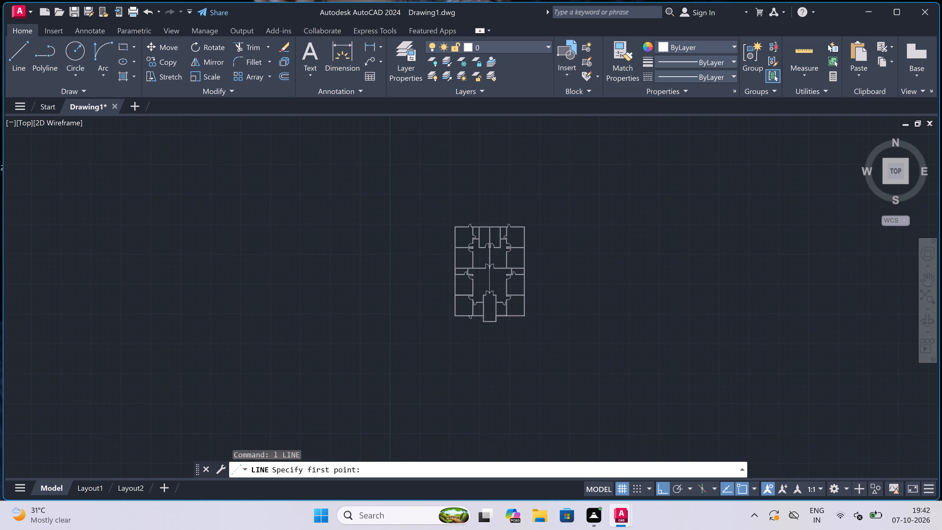
scroll(480, 242, up, 4)
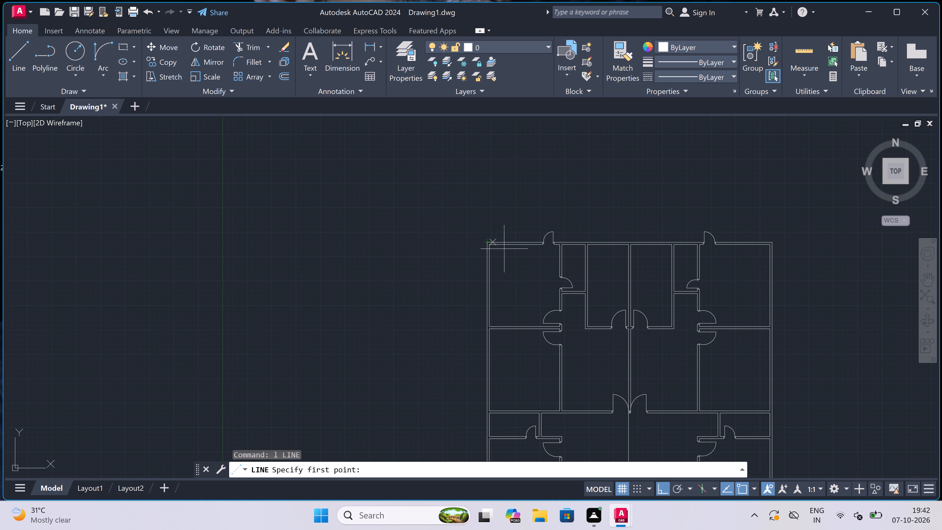
scroll(481, 277, up, 2)
scroll(482, 276, down, 2)
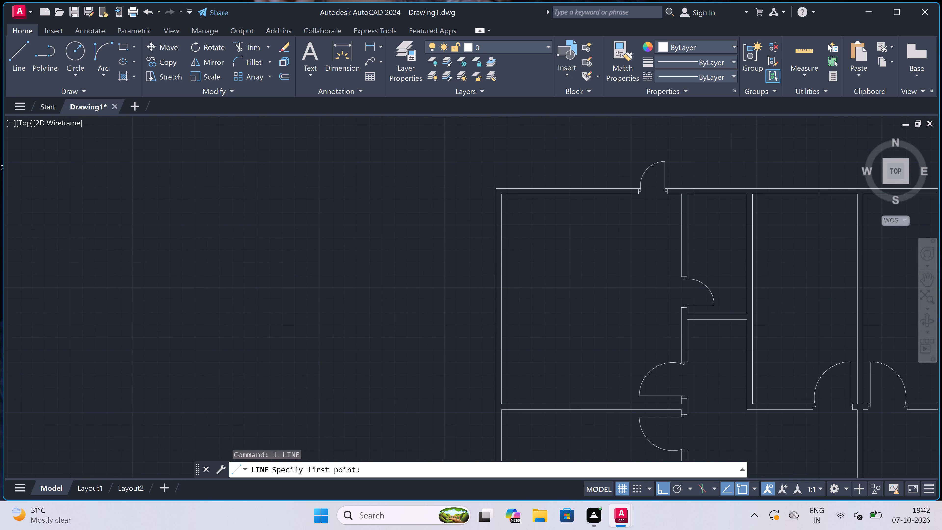
scroll(482, 276, down, 1)
scroll(577, 258, up, 4)
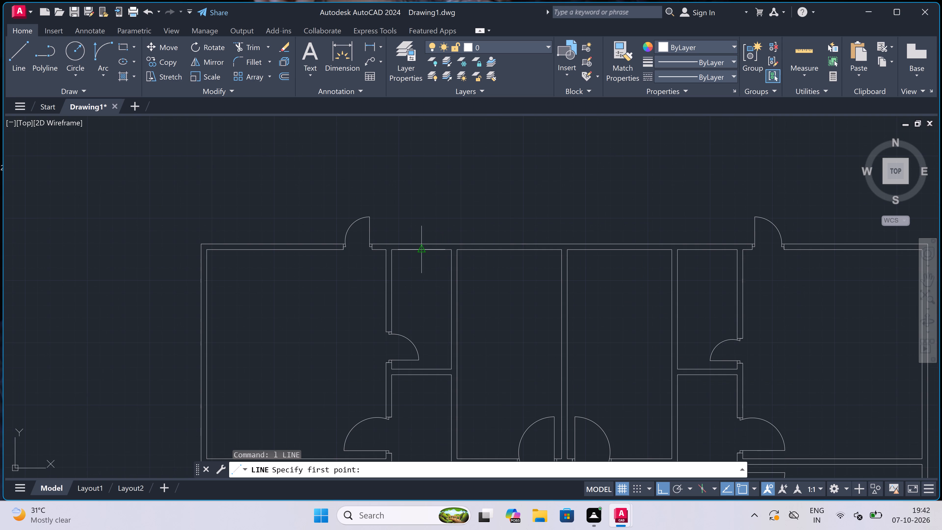
scroll(396, 244, up, 3)
click(422, 262)
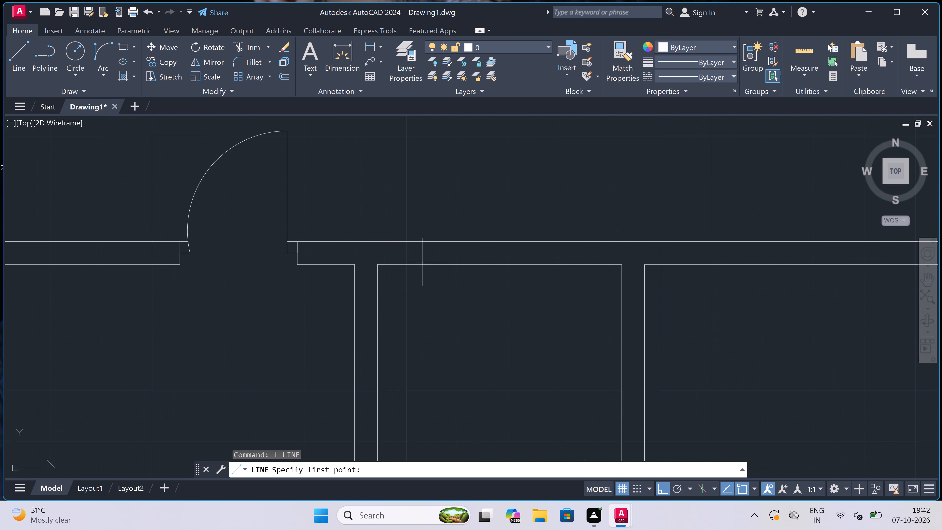
click(421, 242)
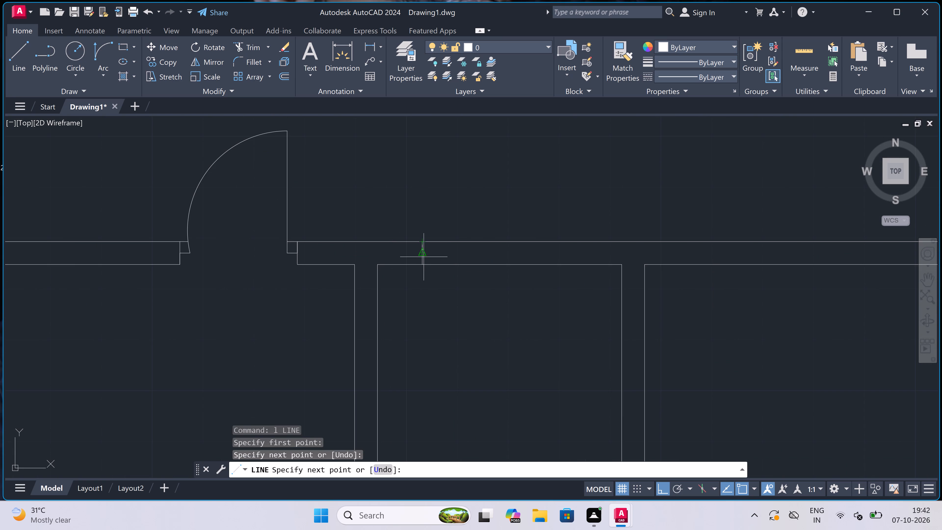
click(423, 253)
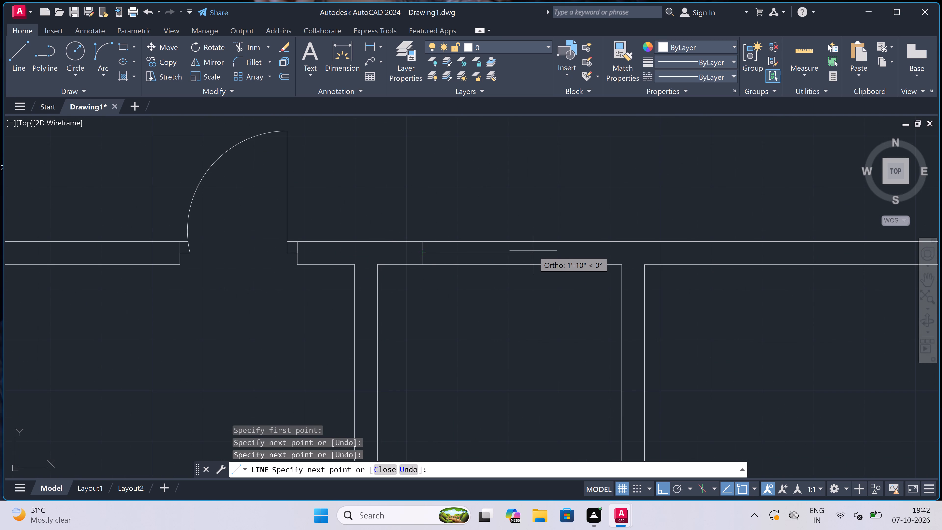
text(2')
key(space)
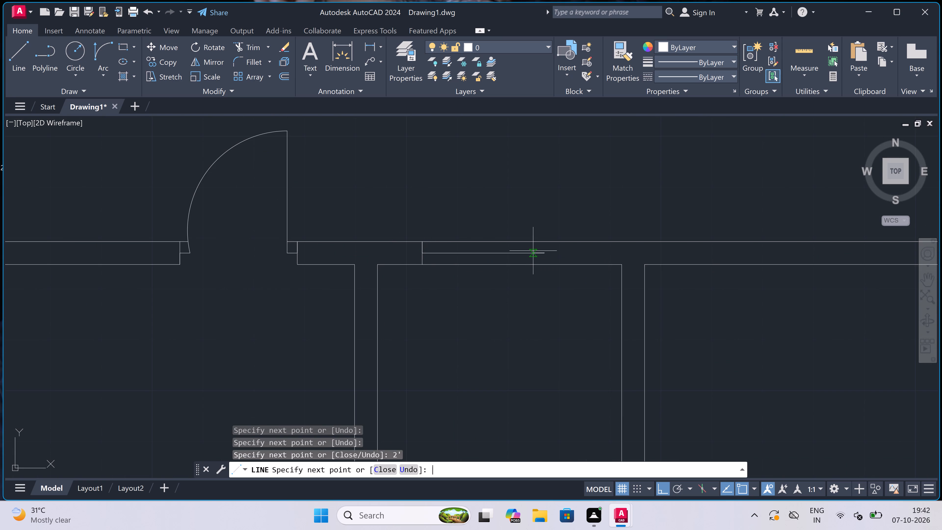
scroll(537, 246, up, 2)
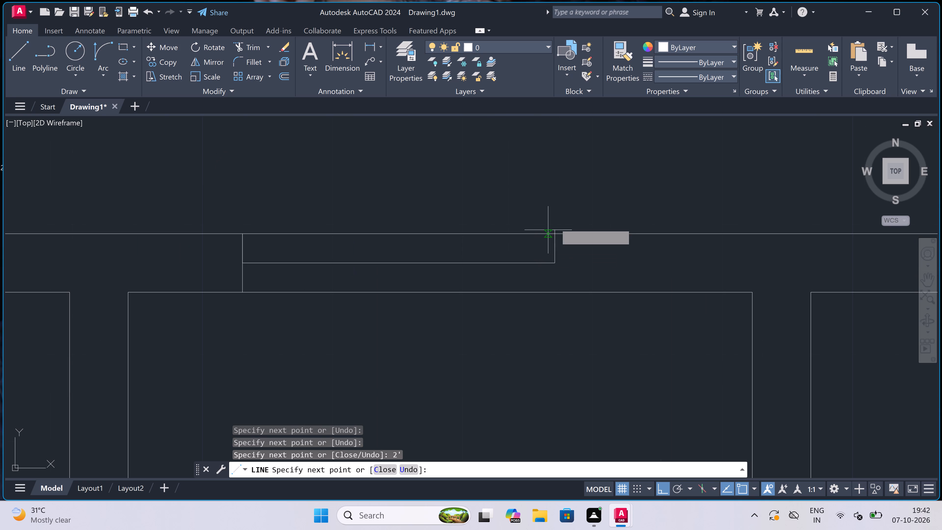
click(555, 230)
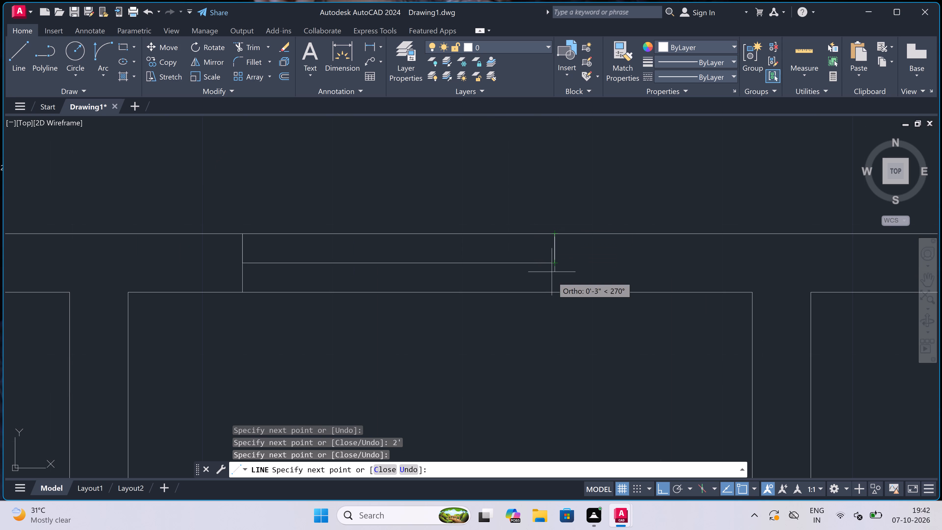
click(553, 291)
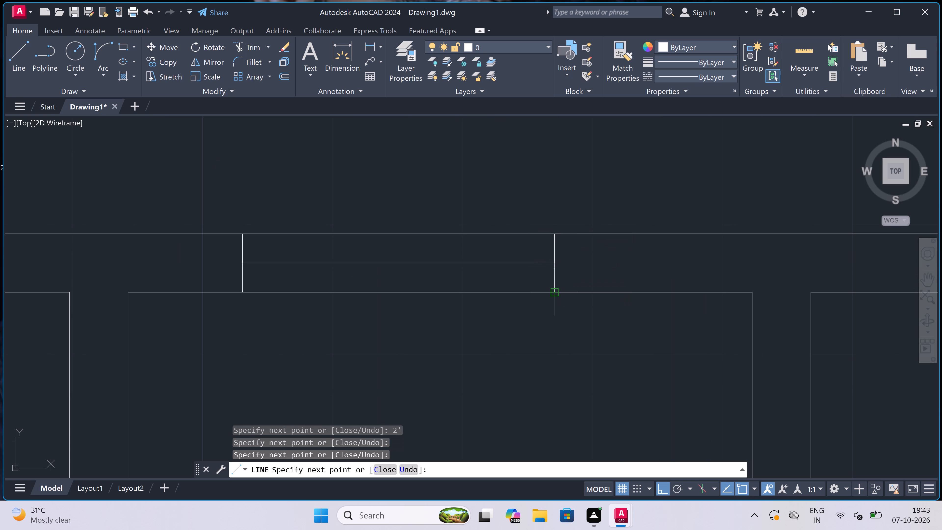
key(Escape)
Draw two lines across the top exterior wall 2' apart, joined by a mid-wall line, above the small room beside the top-right room.
key(space)
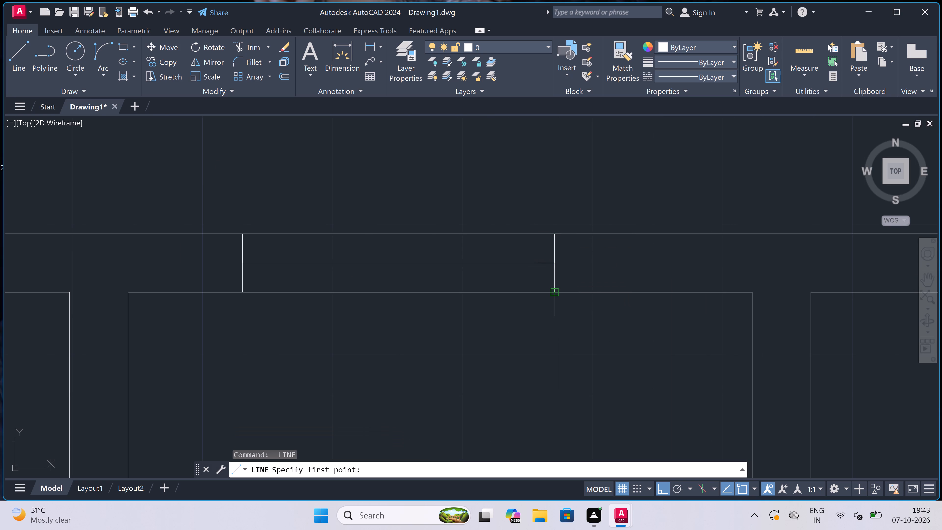
scroll(406, 268, down, 5)
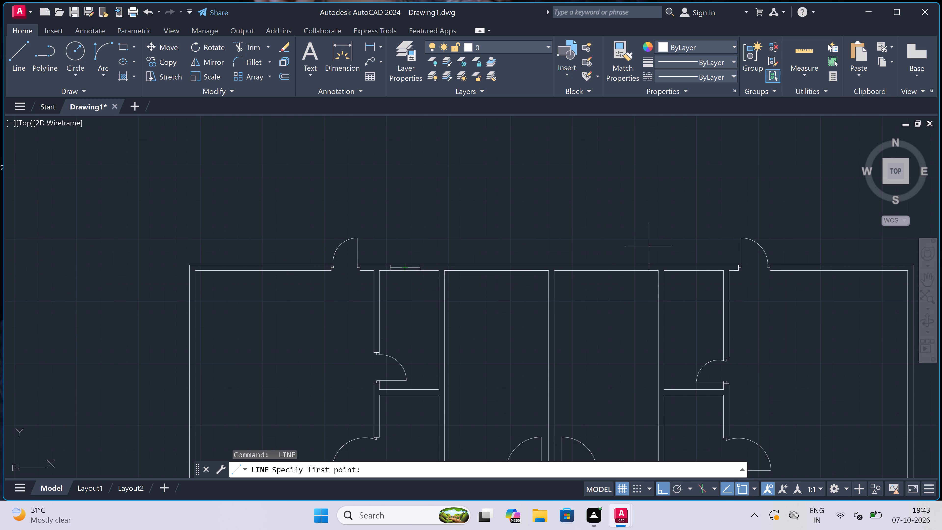
scroll(511, 277, down, 2)
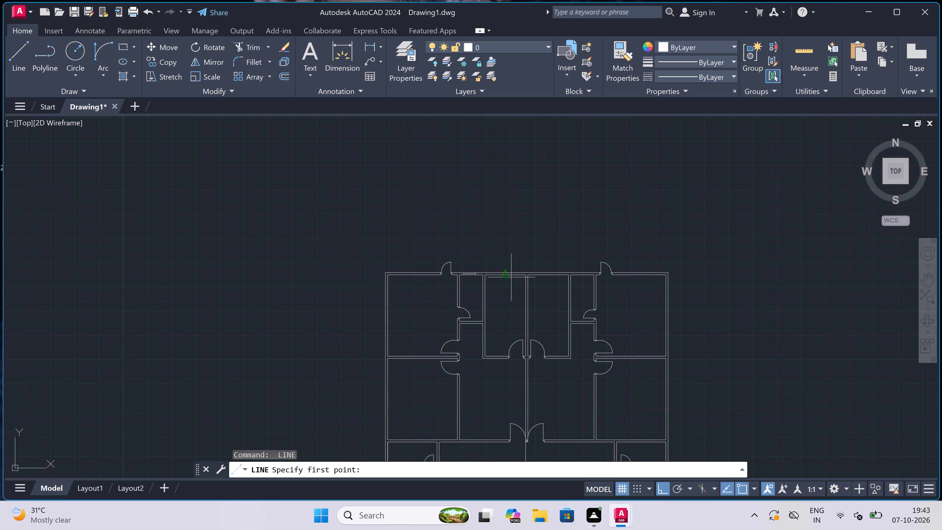
scroll(594, 270, up, 4)
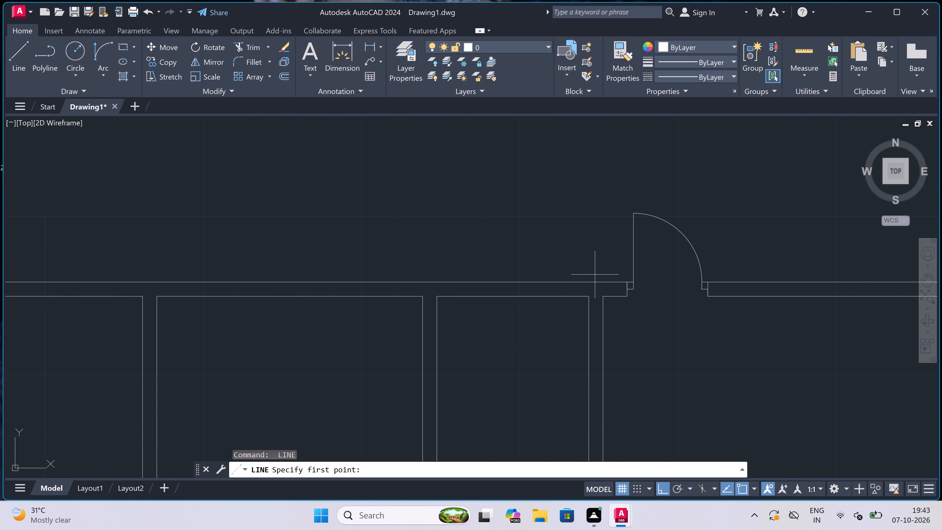
scroll(593, 279, up, 1)
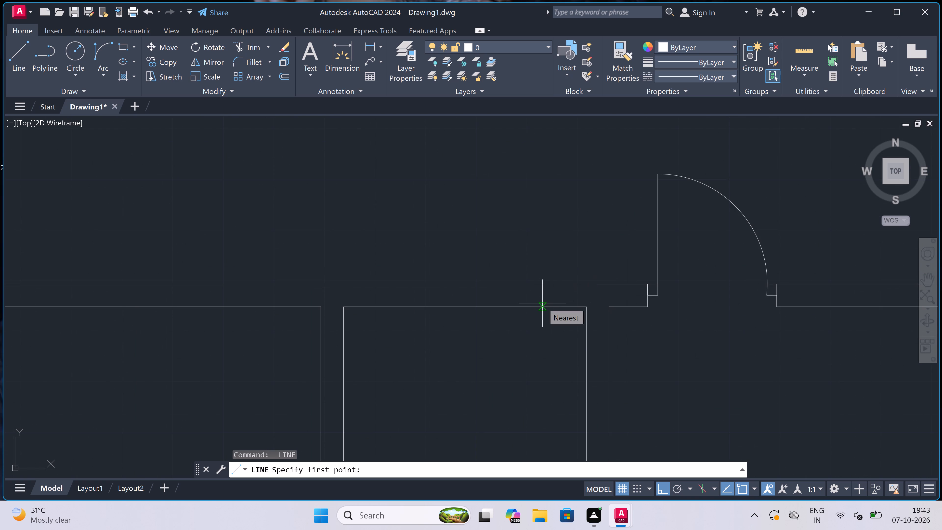
click(546, 306)
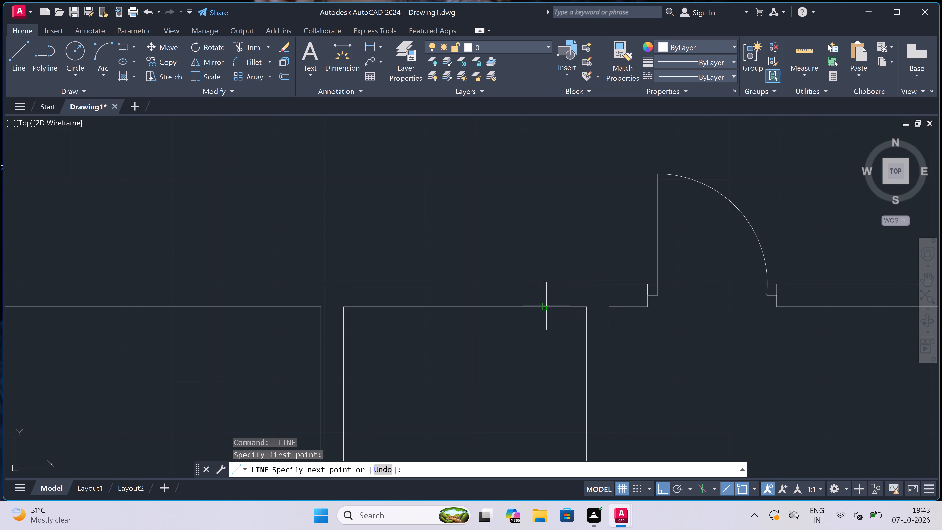
click(548, 286)
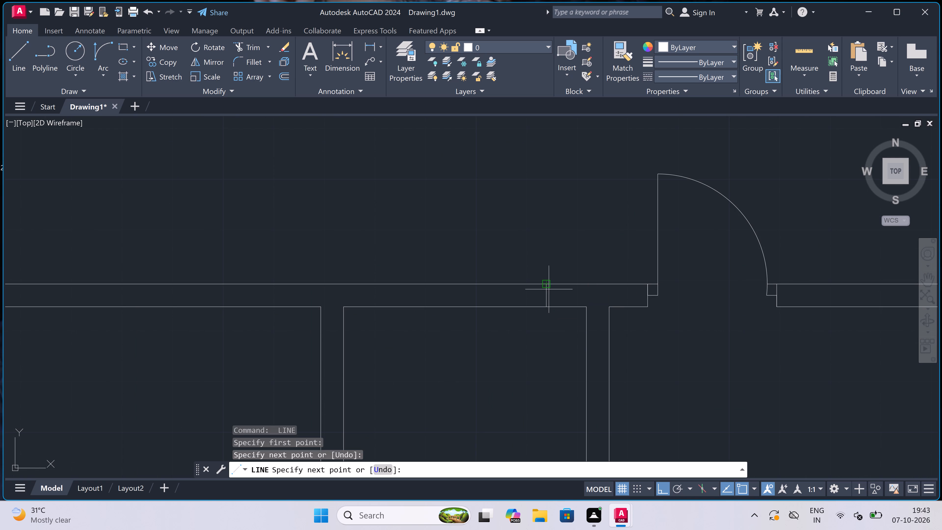
click(549, 296)
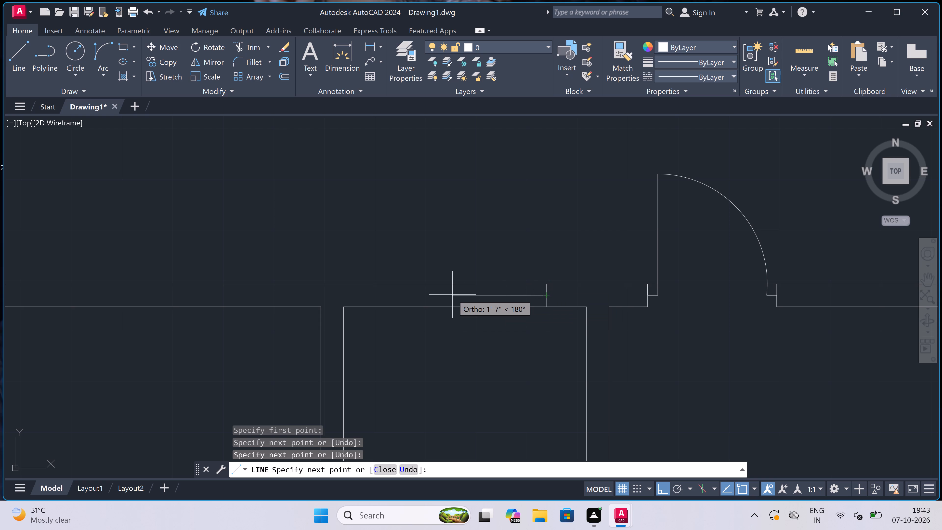
key(2)
text(')
key(space)
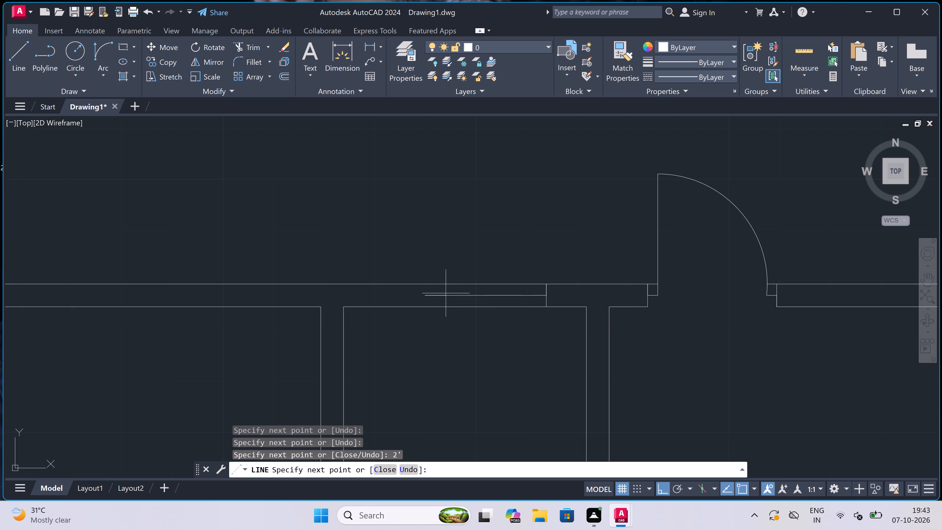
scroll(442, 292, up, 3)
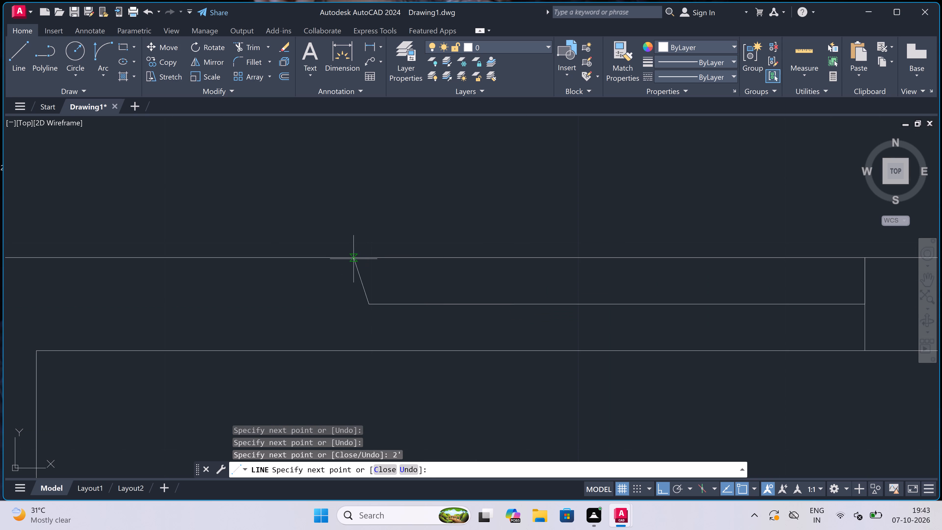
click(366, 258)
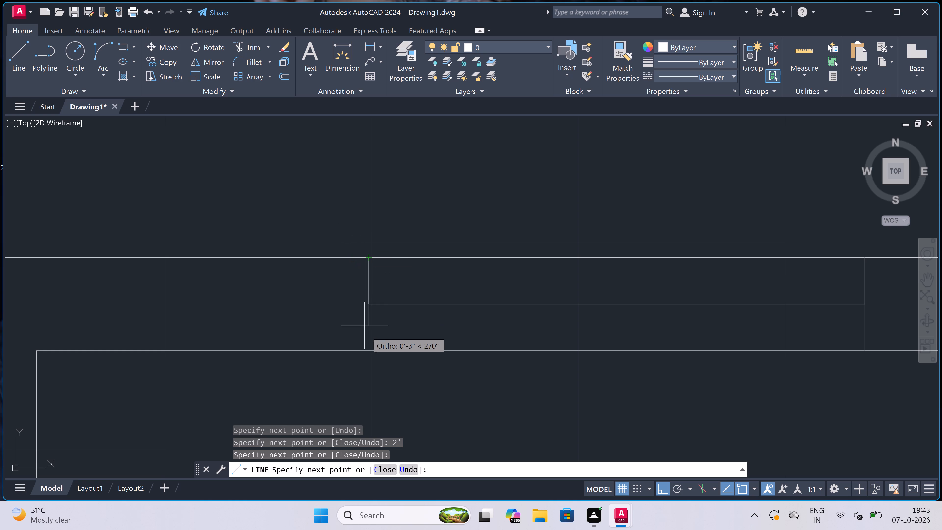
click(370, 349)
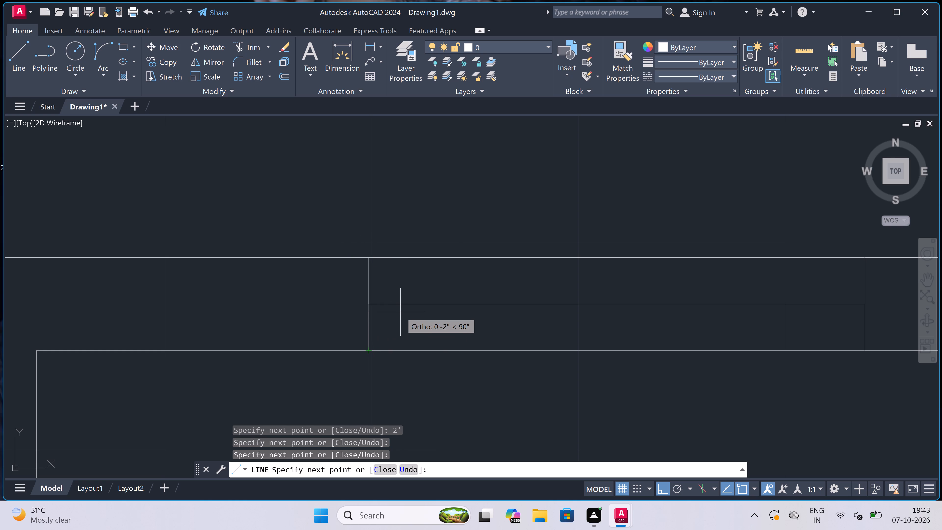
key(Escape)
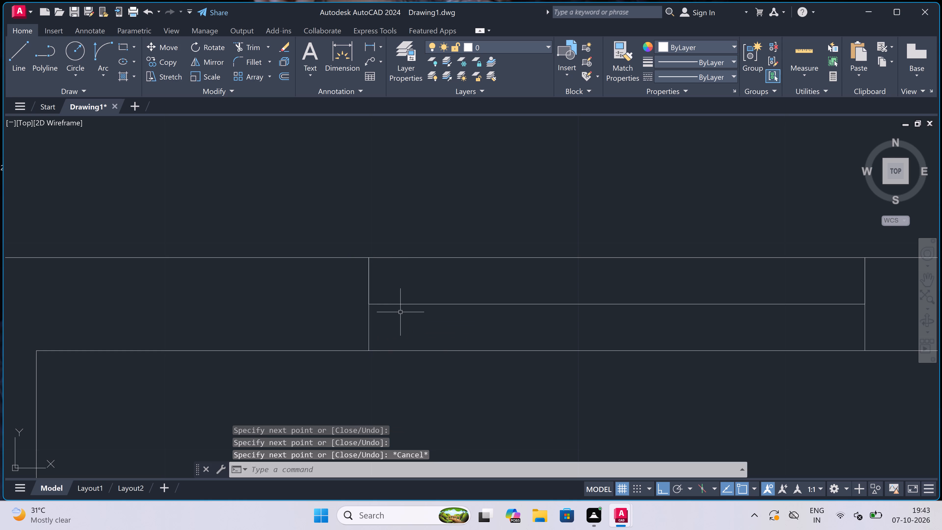
Draw connected lines through the two central top rooms: up from the lower wall, about 12' across, and back down to it.
scroll(402, 312, down, 10)
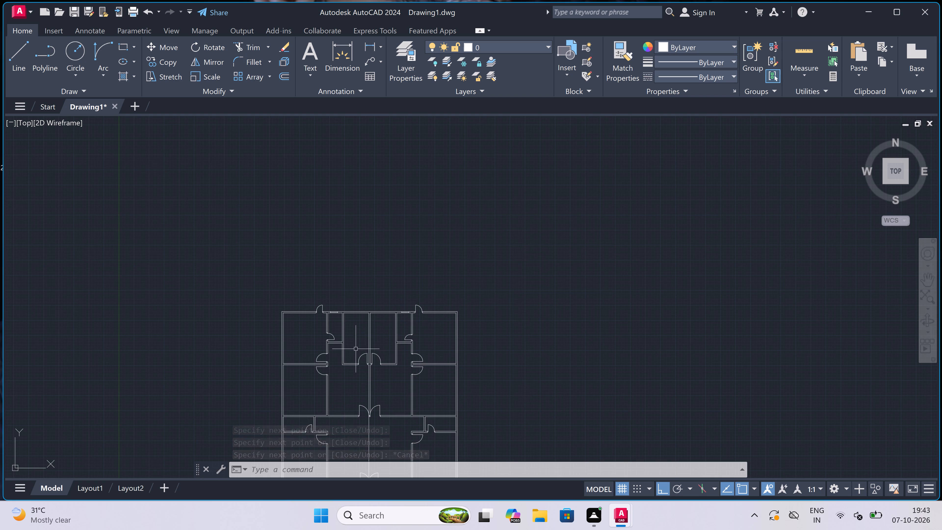
scroll(352, 349, up, 3)
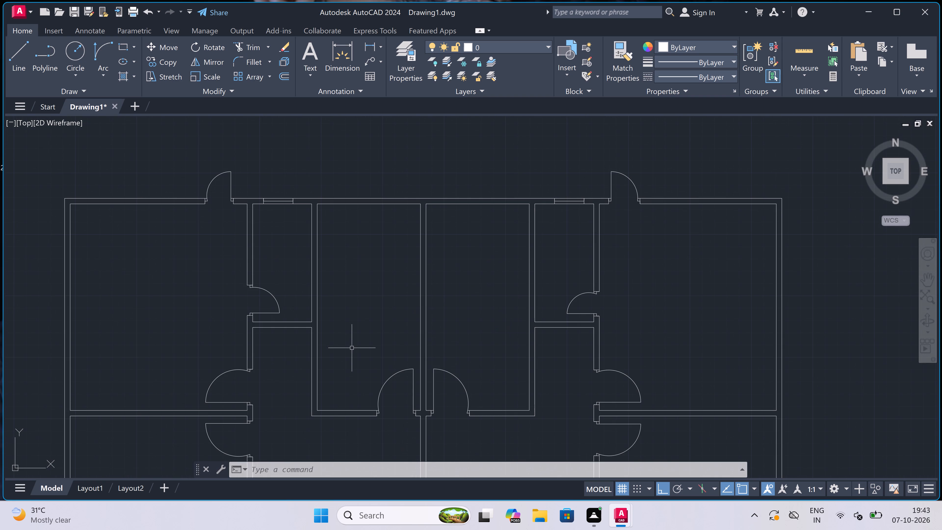
key(space)
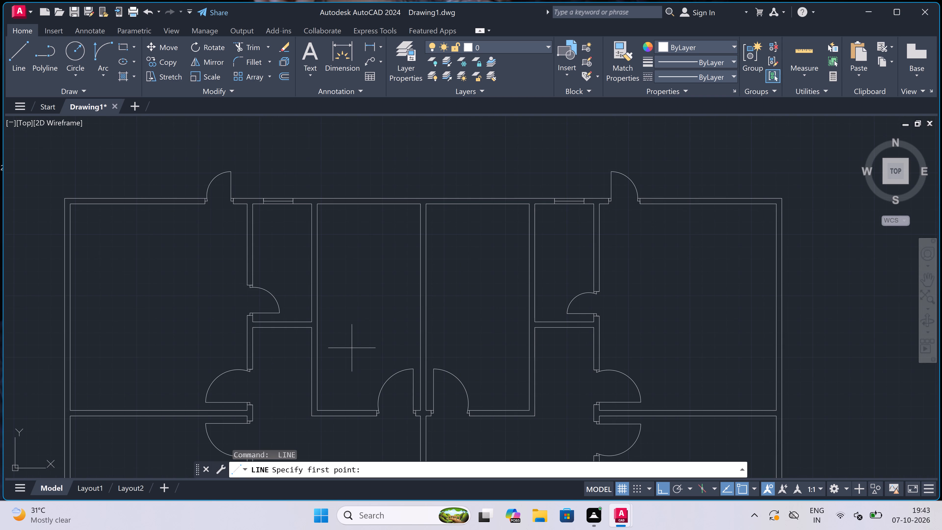
click(335, 409)
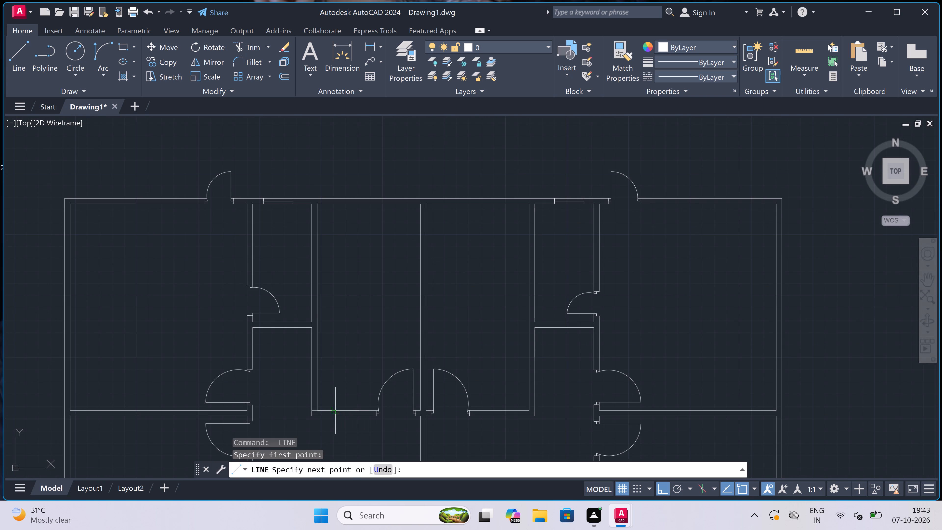
click(336, 226)
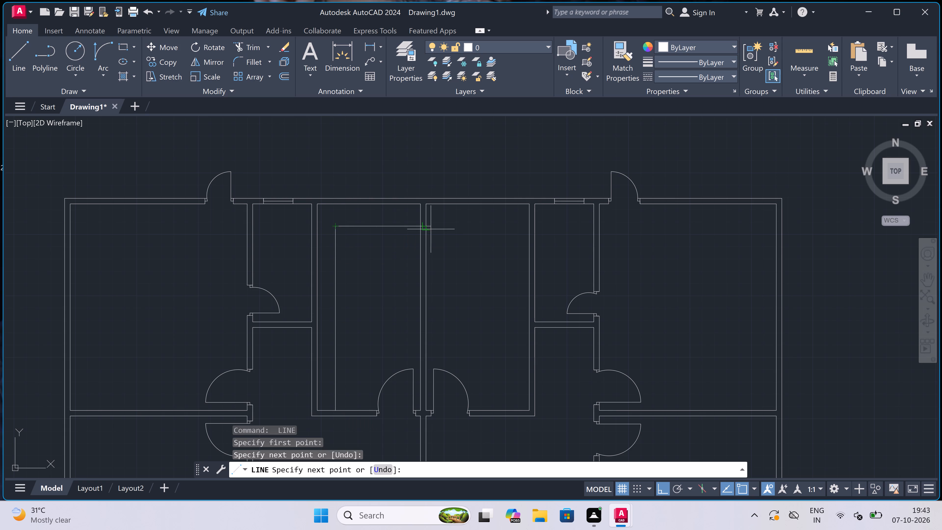
click(512, 229)
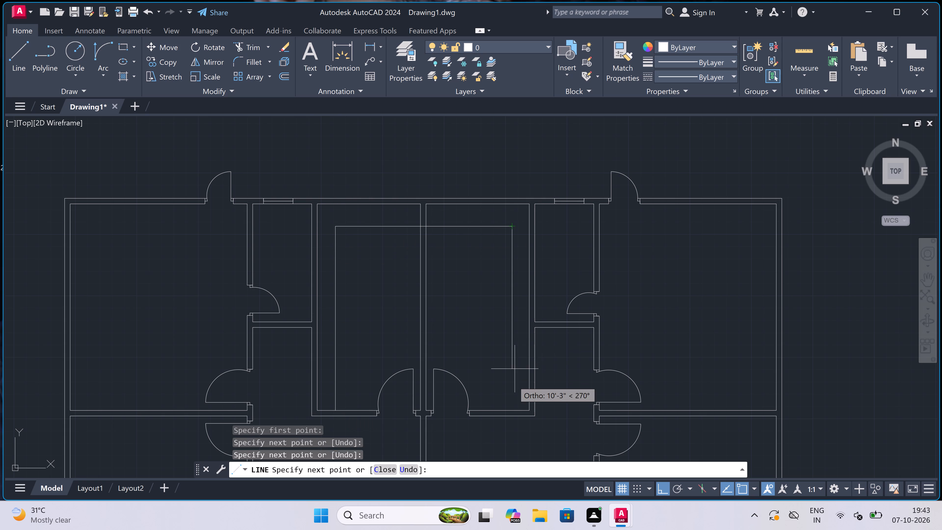
click(514, 408)
key(Escape)
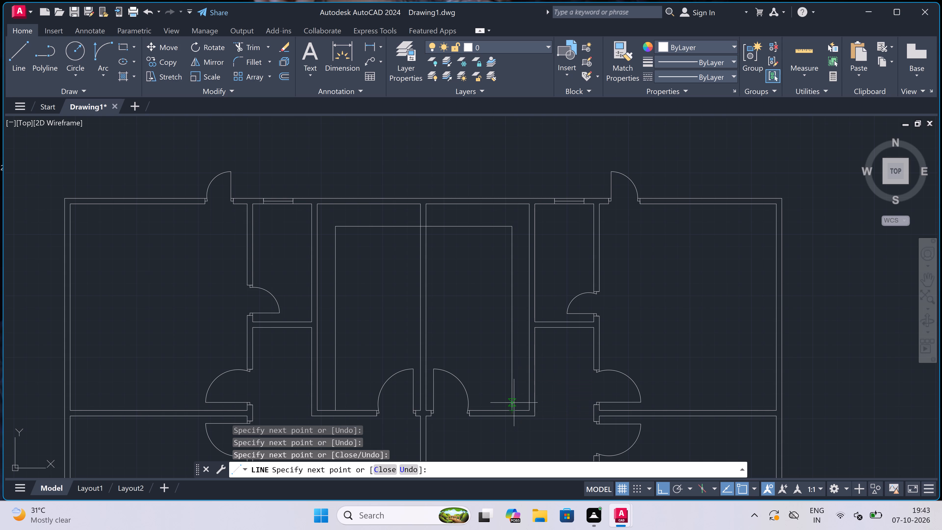
Trim the new horizontal line where it crosses the wall between the two central top rooms.
scroll(461, 370, down, 3)
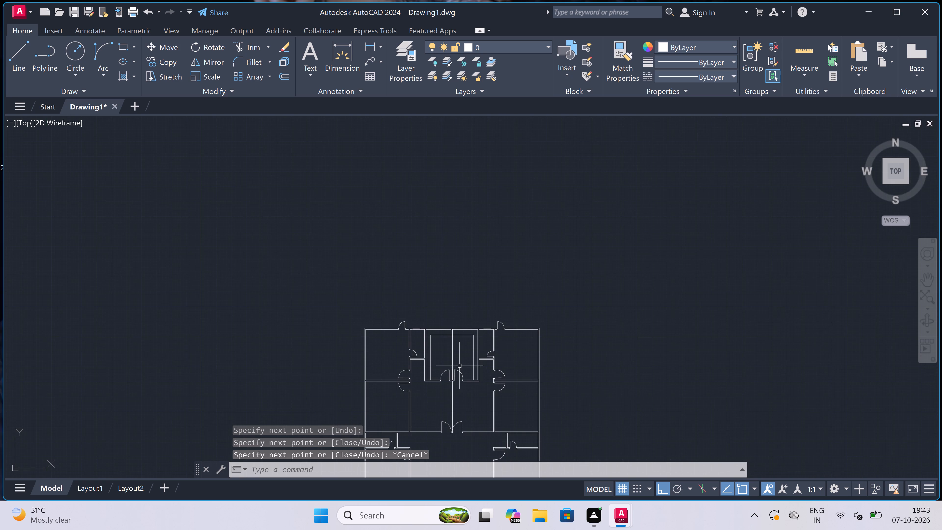
scroll(459, 334, up, 2)
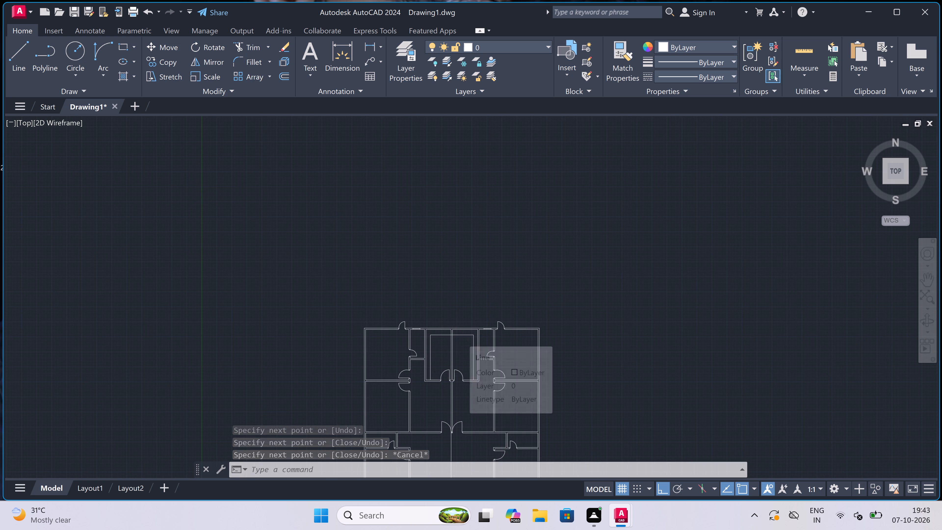
scroll(459, 334, up, 2)
scroll(396, 345, up, 3)
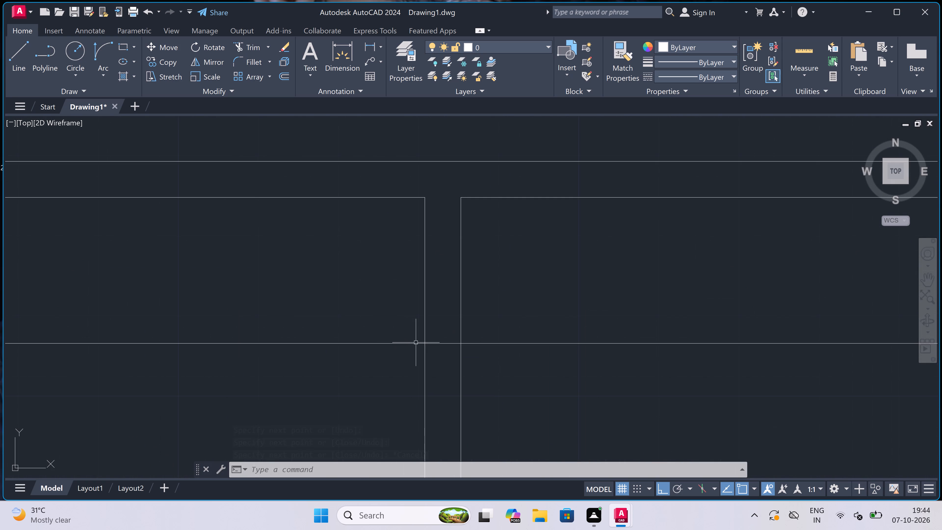
key(t)
key(r)
key(space)
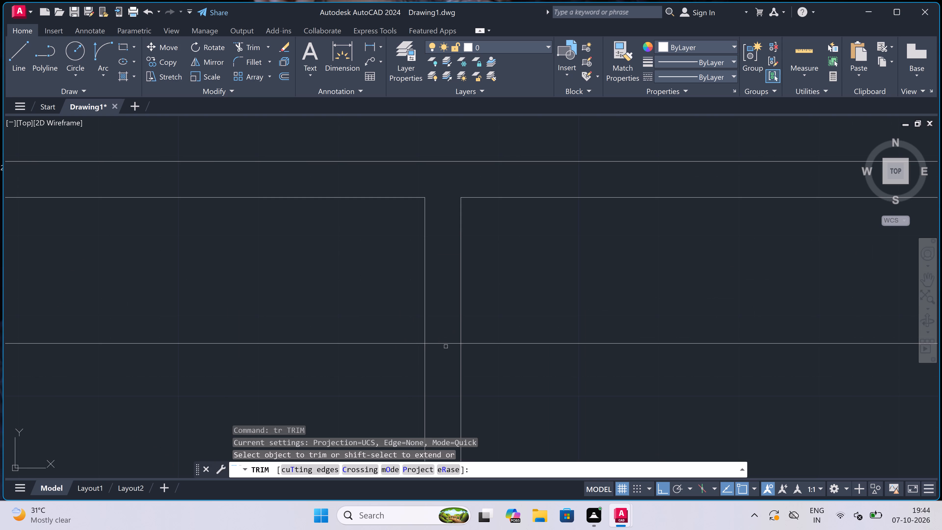
click(446, 352)
click(443, 324)
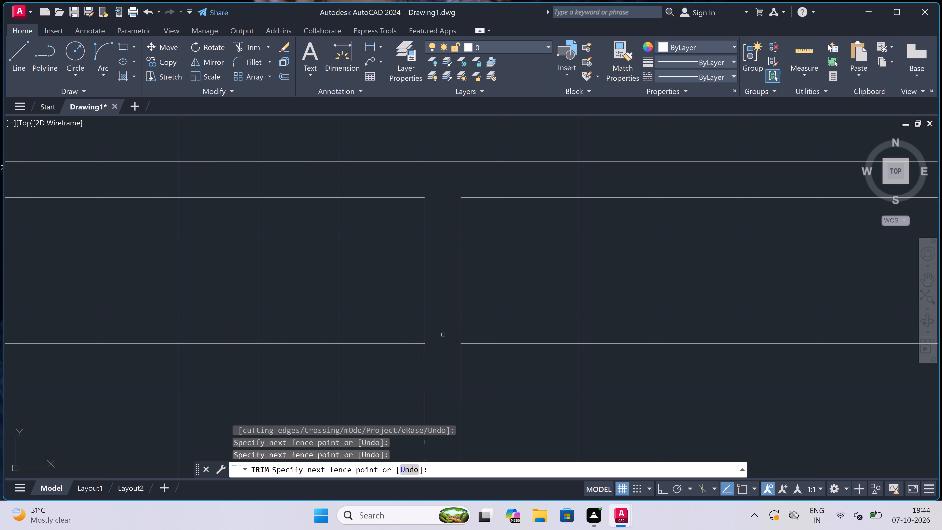
key(Escape)
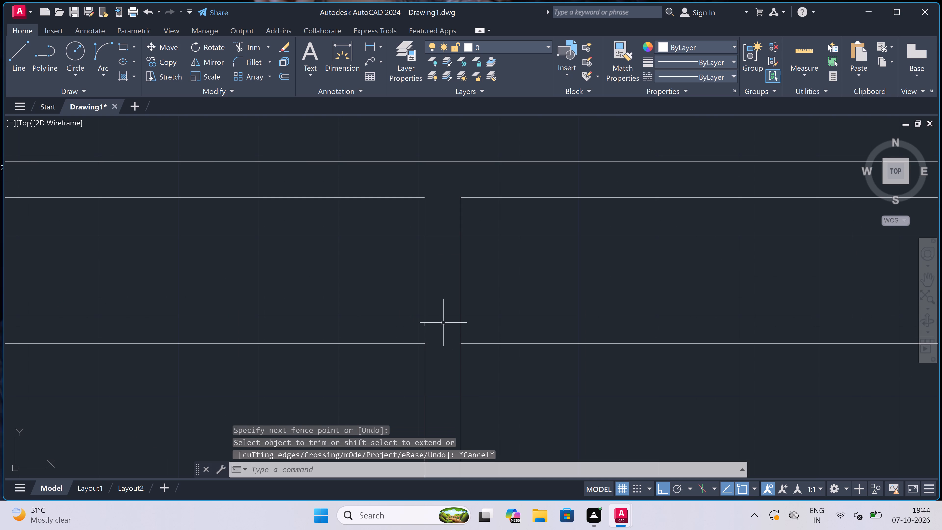
Draw two lines across the left exterior wall of the top-left room, 5' apart and joined by a mid-wall line.
scroll(439, 309, down, 2)
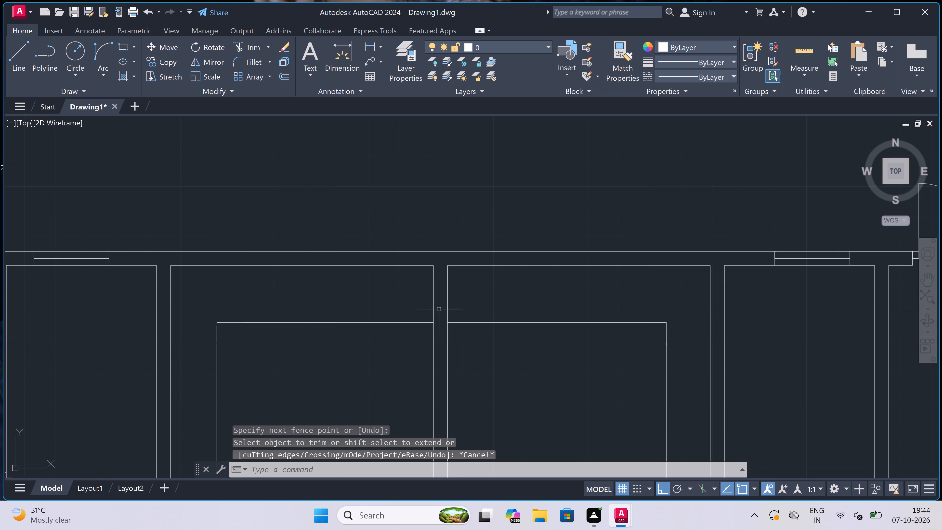
scroll(439, 309, down, 3)
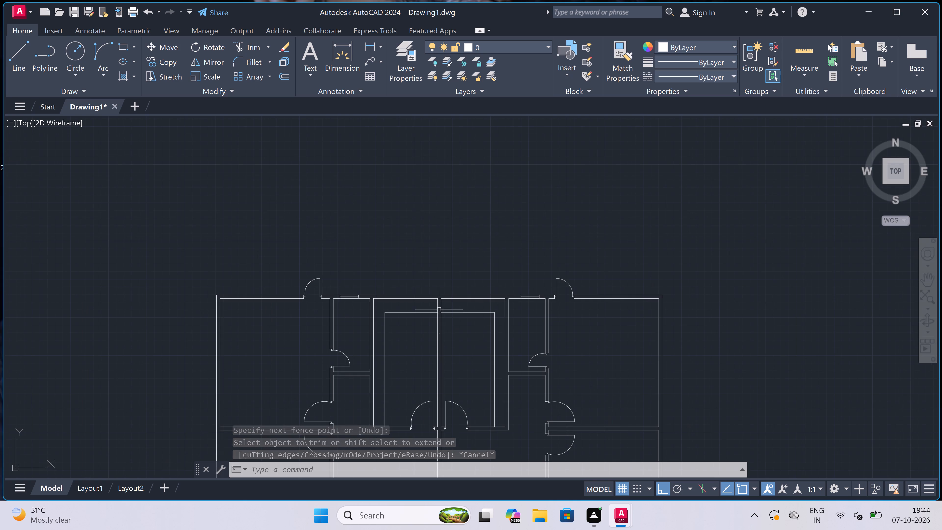
scroll(449, 307, down, 2)
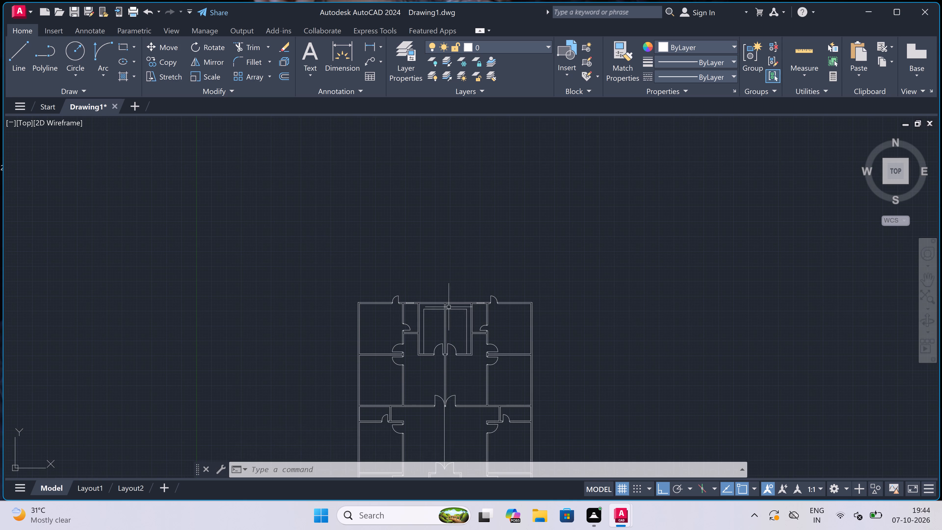
scroll(382, 337, up, 2)
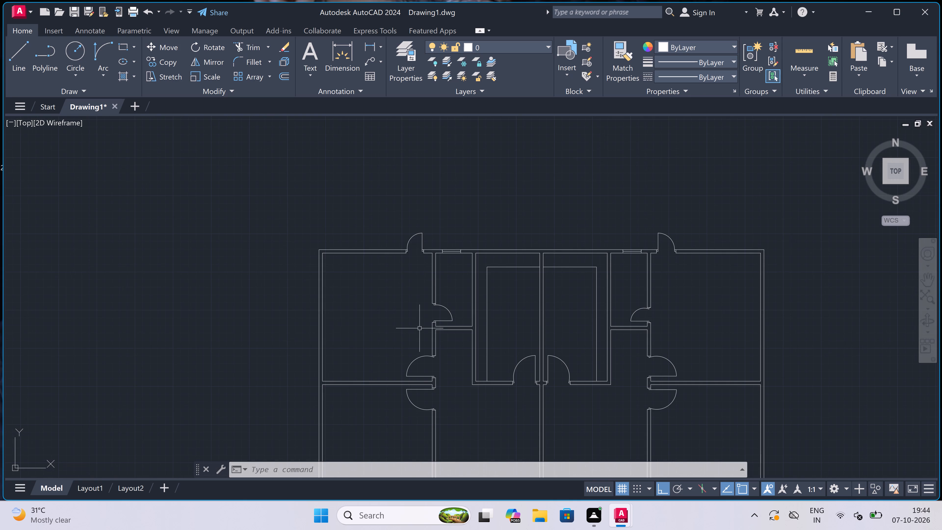
scroll(419, 328, down, 1)
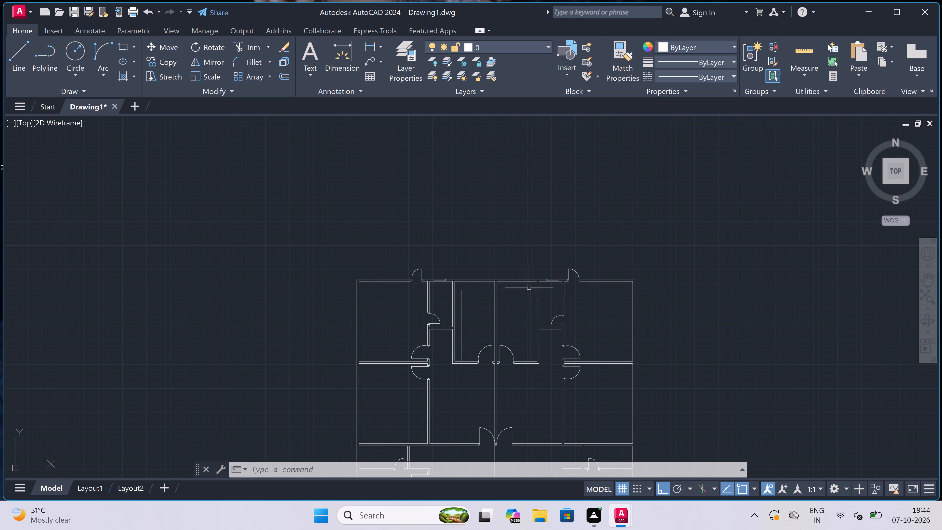
scroll(354, 319, up, 1)
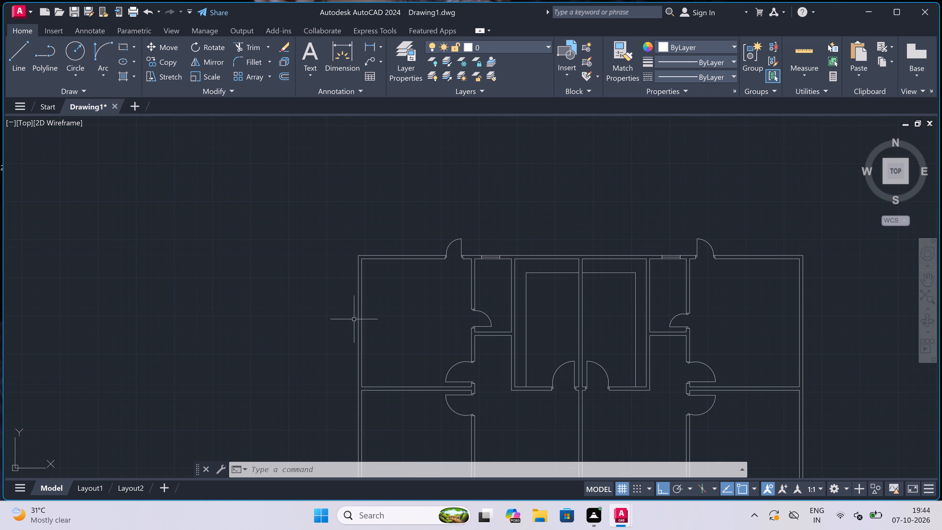
text(l)
key(space)
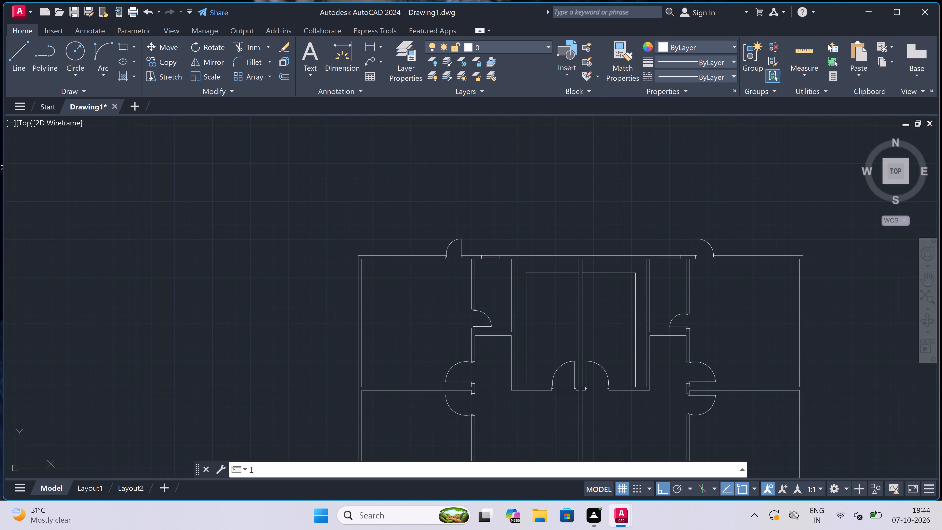
scroll(354, 318, up, 1)
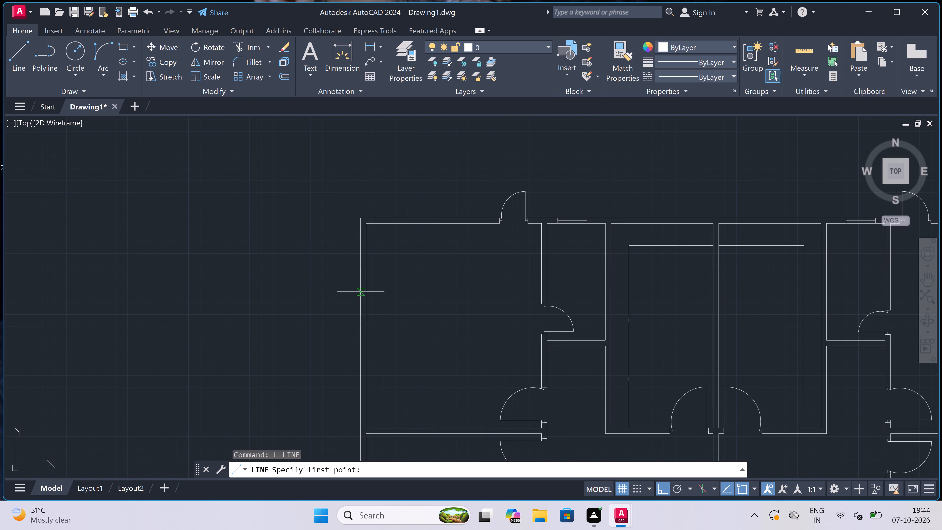
scroll(361, 278, up, 2)
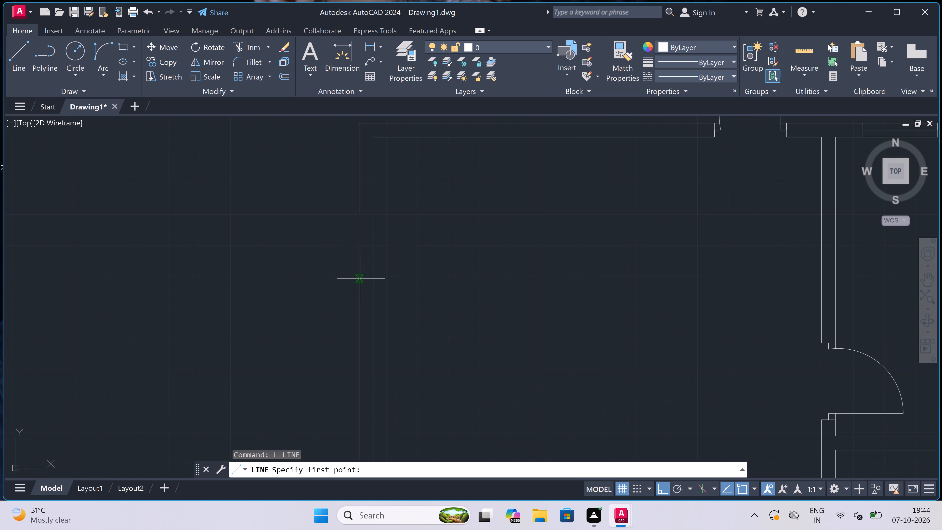
scroll(359, 270, down, 2)
click(359, 270)
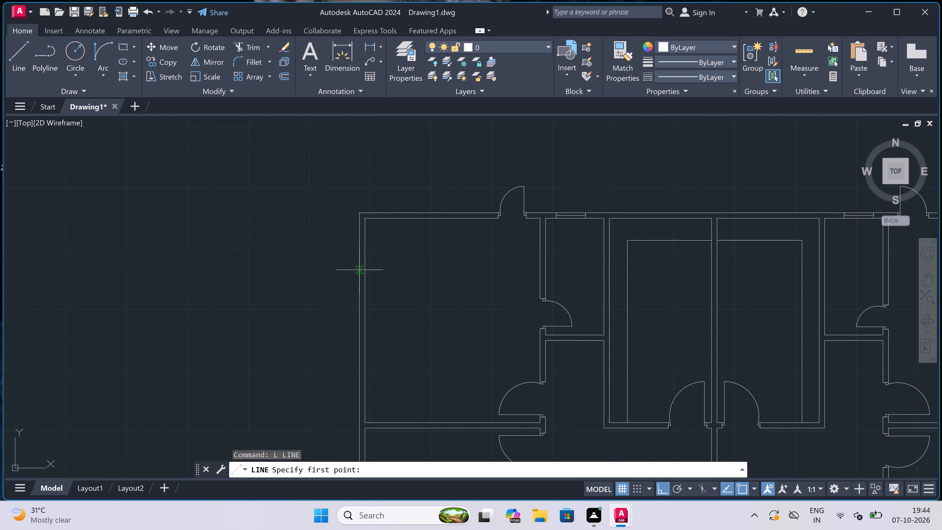
scroll(360, 269, up, 3)
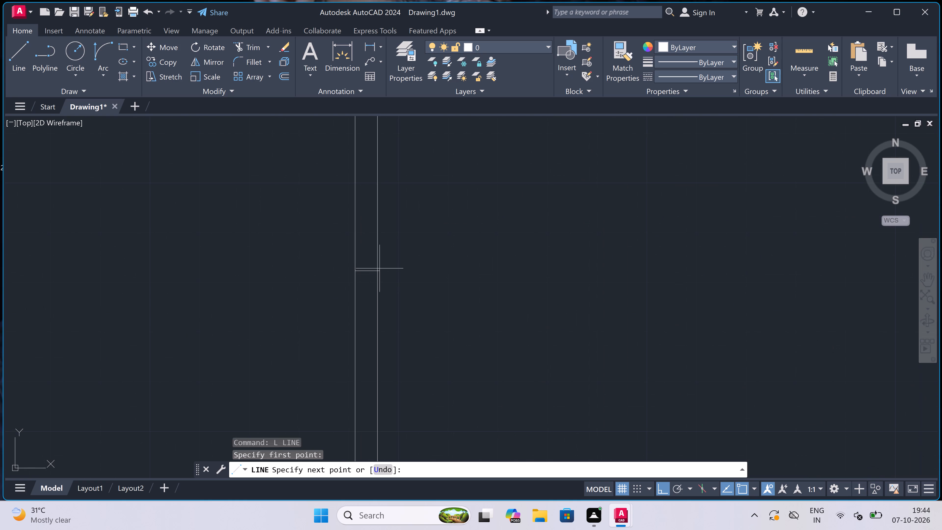
click(375, 270)
click(366, 270)
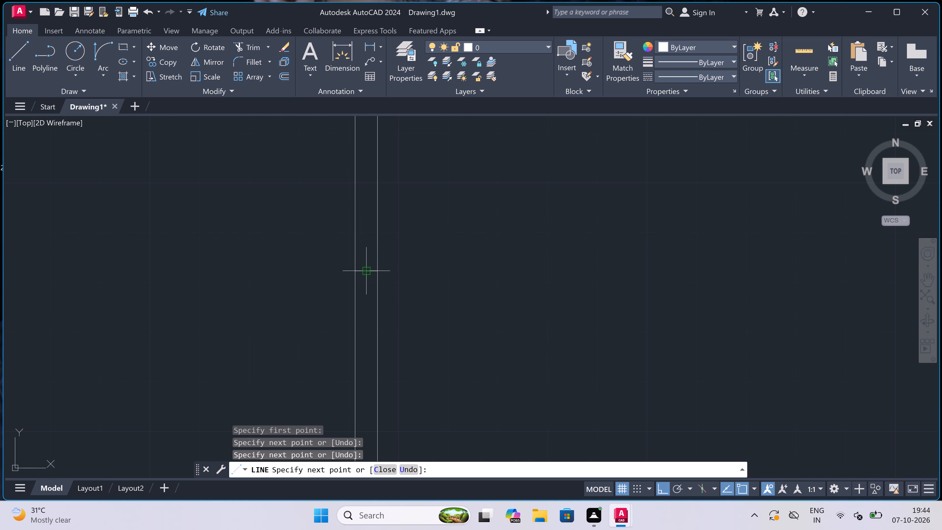
scroll(366, 270, down, 3)
scroll(361, 288, up, 4)
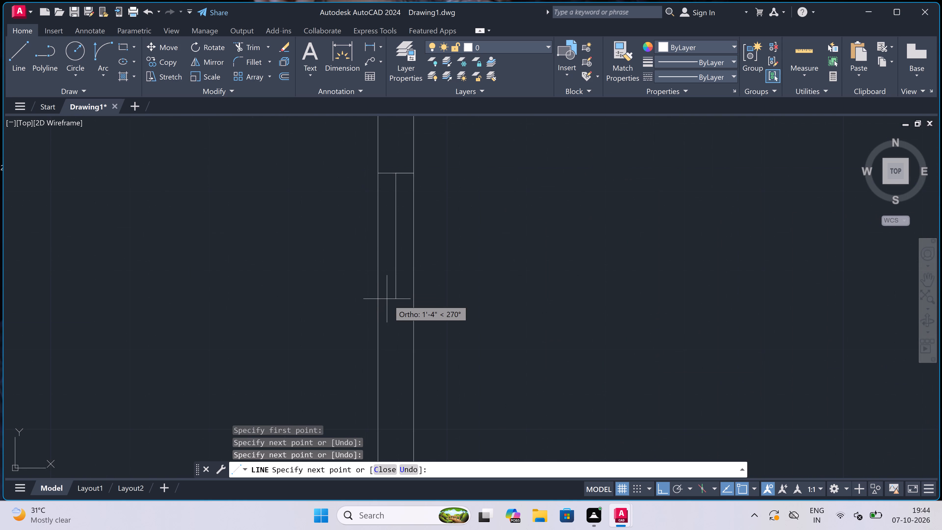
text(5')
key(space)
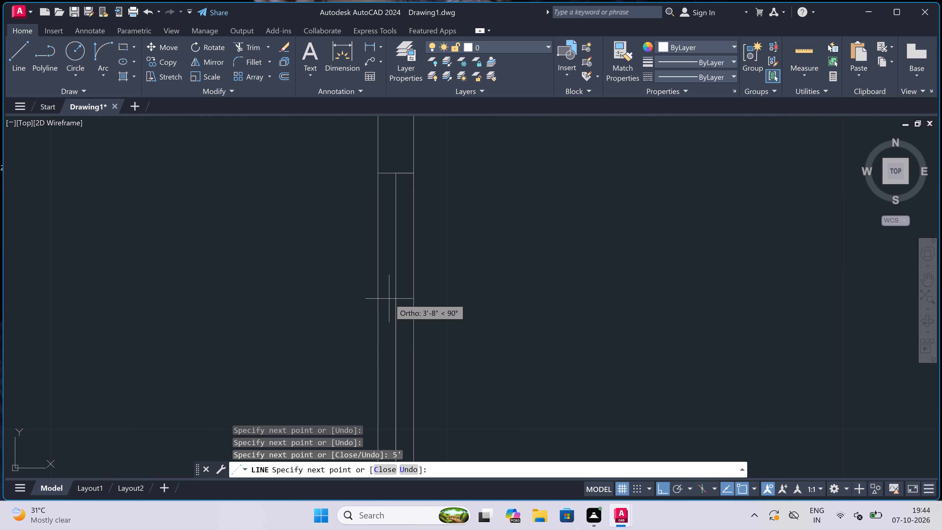
scroll(389, 299, down, 3)
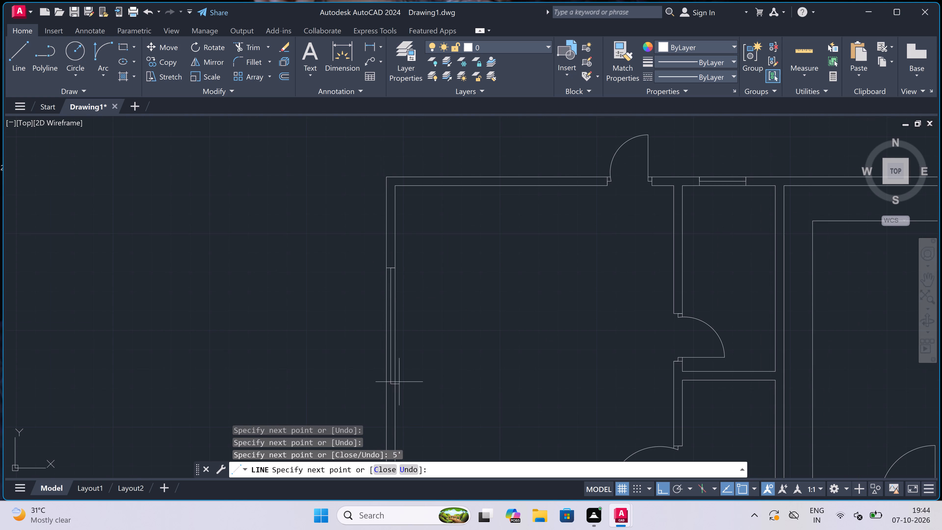
scroll(392, 398, up, 3)
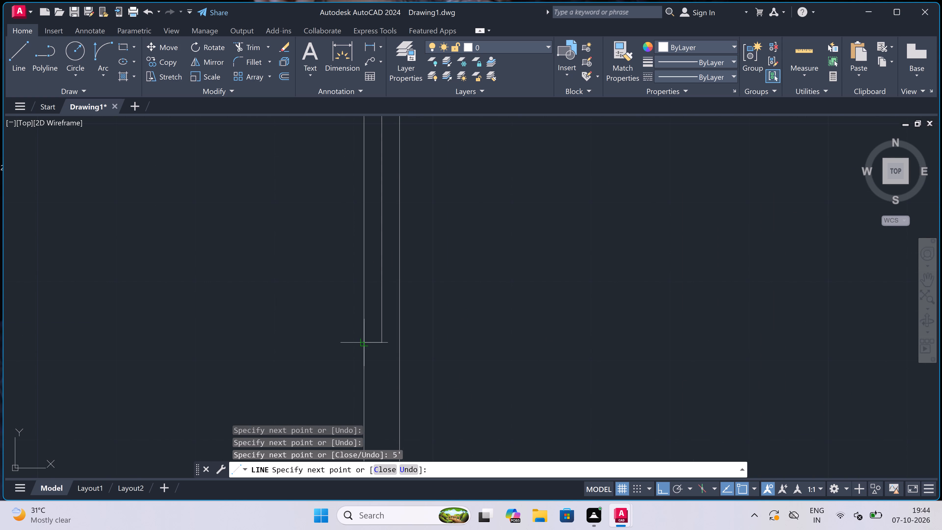
click(365, 344)
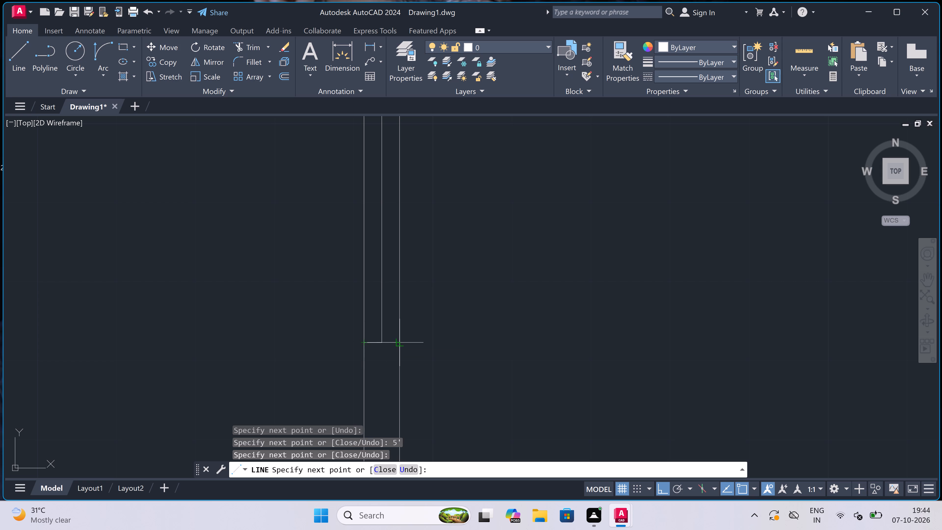
click(400, 341)
key(Escape)
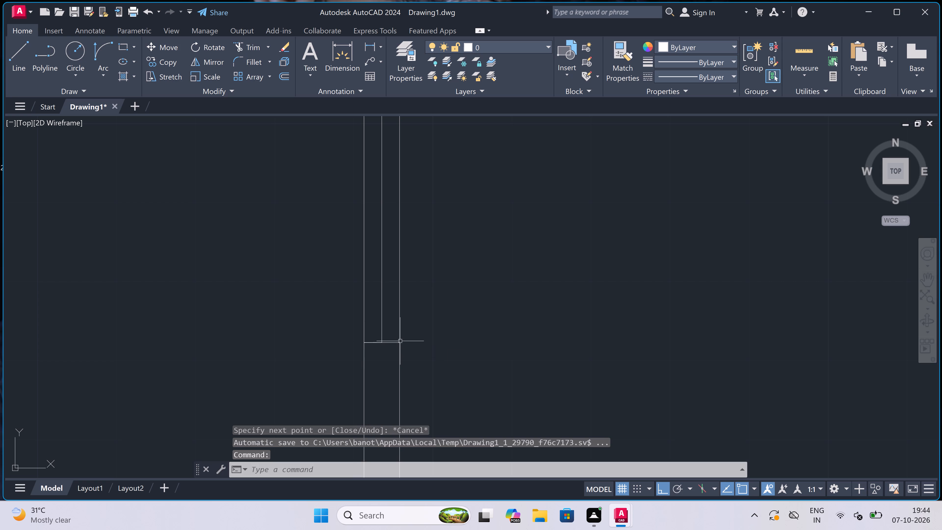
Draw two lines across the top exterior wall of the top-left room, 4' apart and joined by a mid-wall line.
key(space)
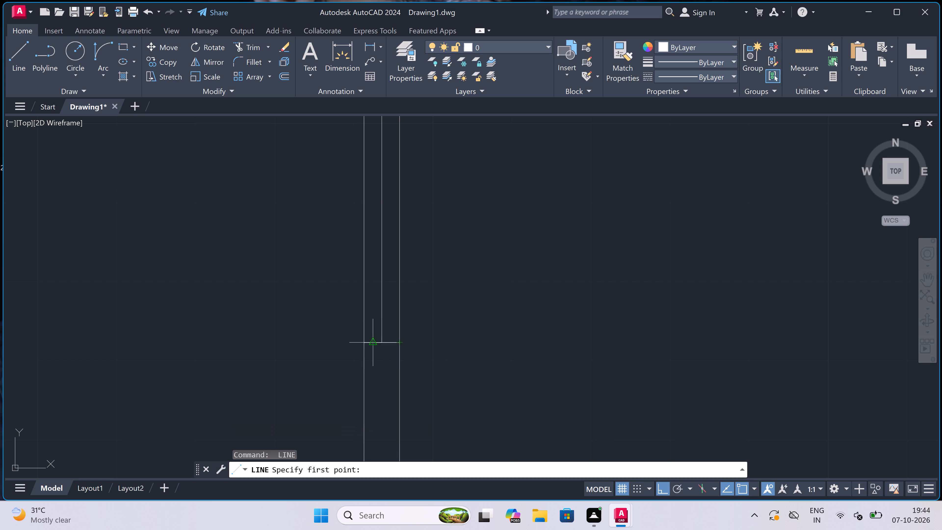
scroll(285, 341, down, 5)
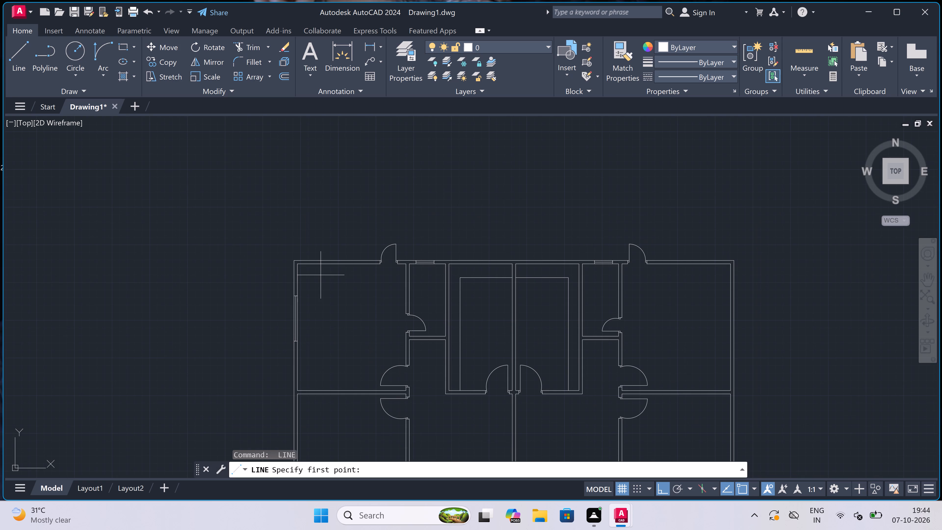
scroll(314, 271, up, 3)
scroll(322, 225, up, 1)
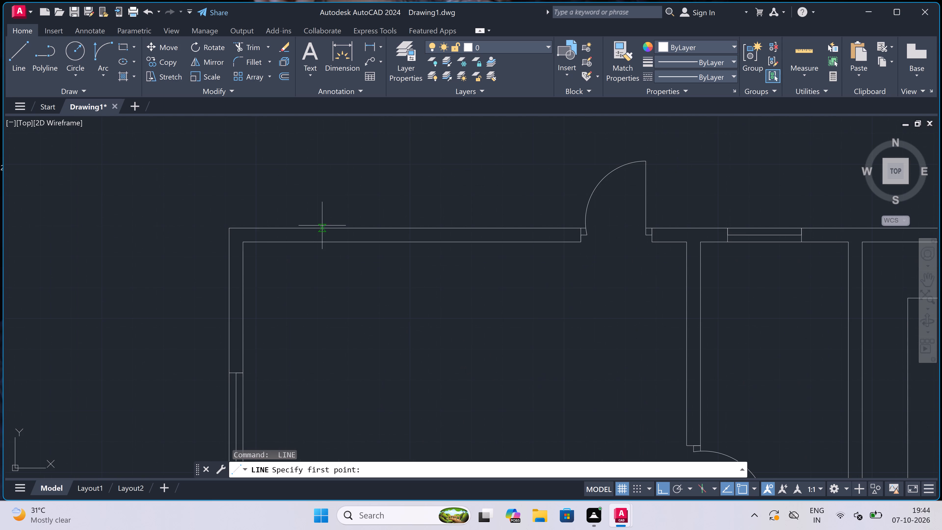
click(361, 229)
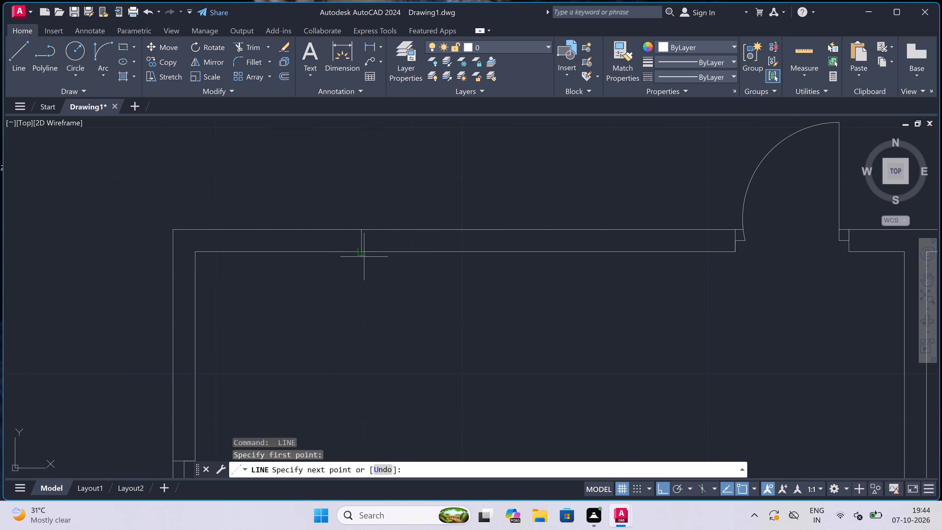
click(364, 252)
click(363, 243)
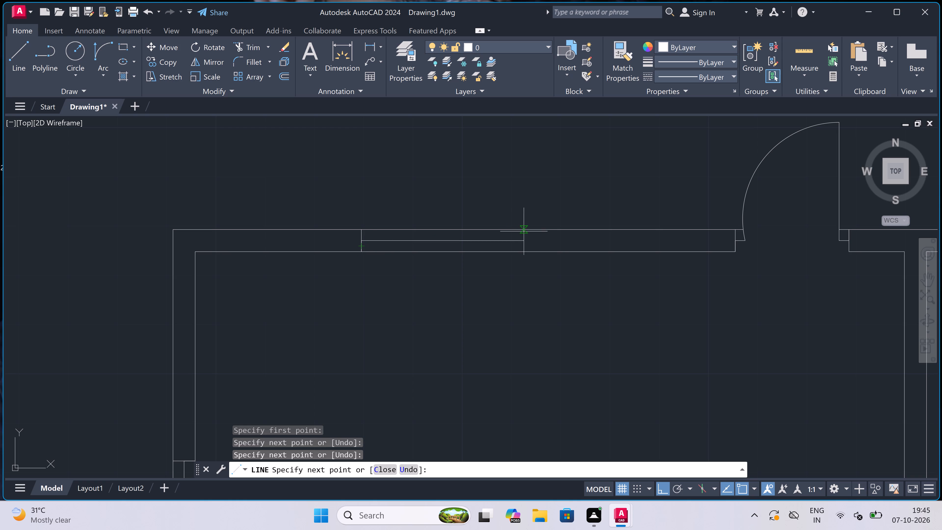
text(4')
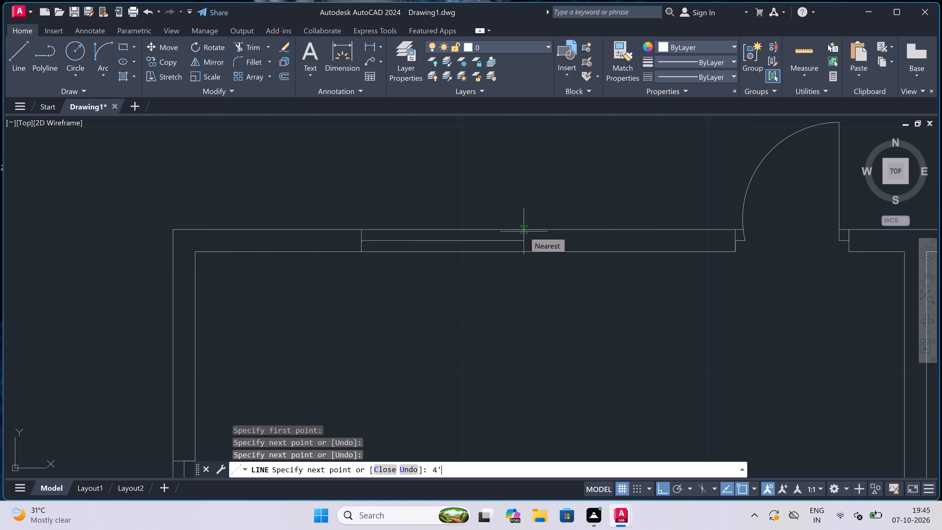
key(space)
scroll(524, 231, up, 2)
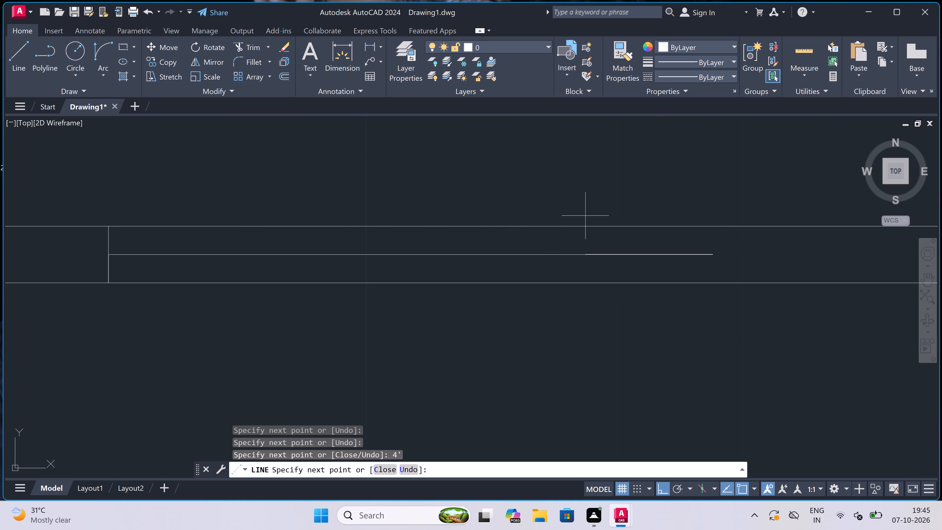
click(715, 225)
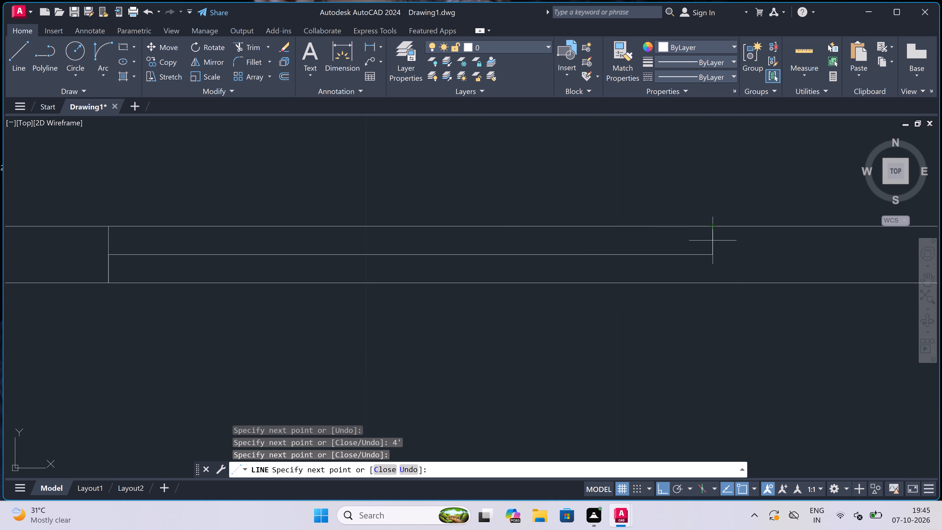
click(710, 282)
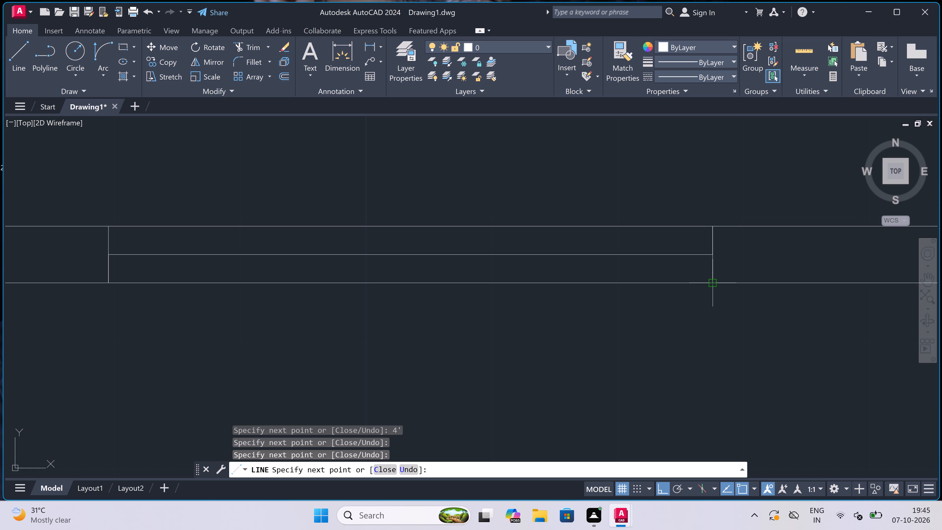
key(Escape)
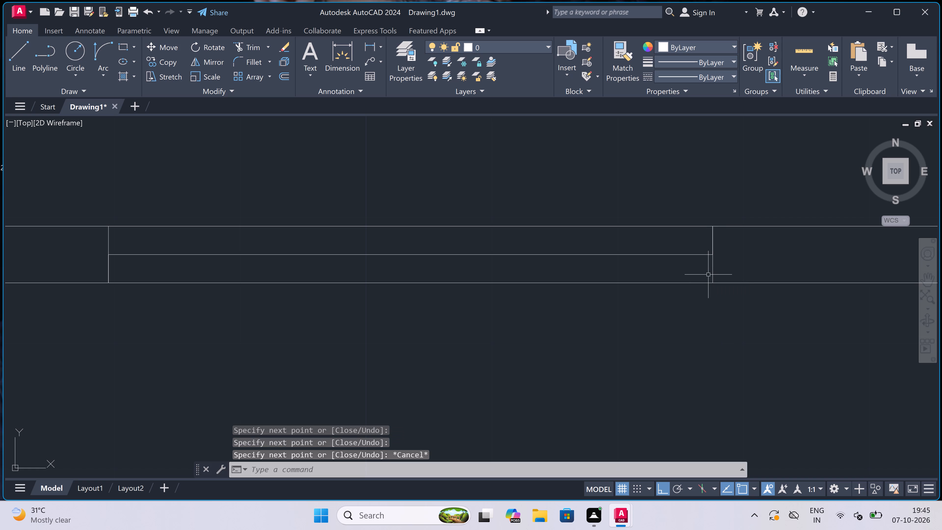
Draw two lines across the top exterior wall of the left central room, 3' apart and joined by a mid-wall line.
scroll(480, 292, down, 4)
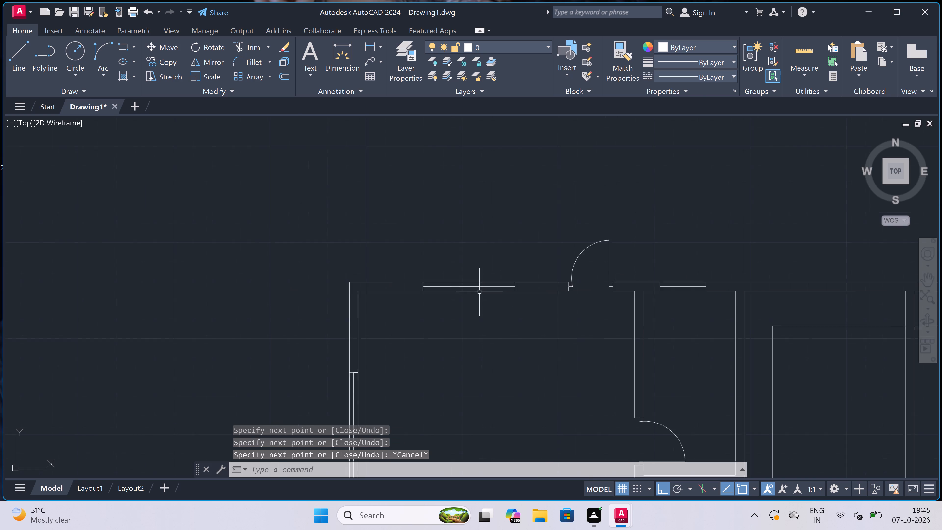
scroll(479, 292, down, 5)
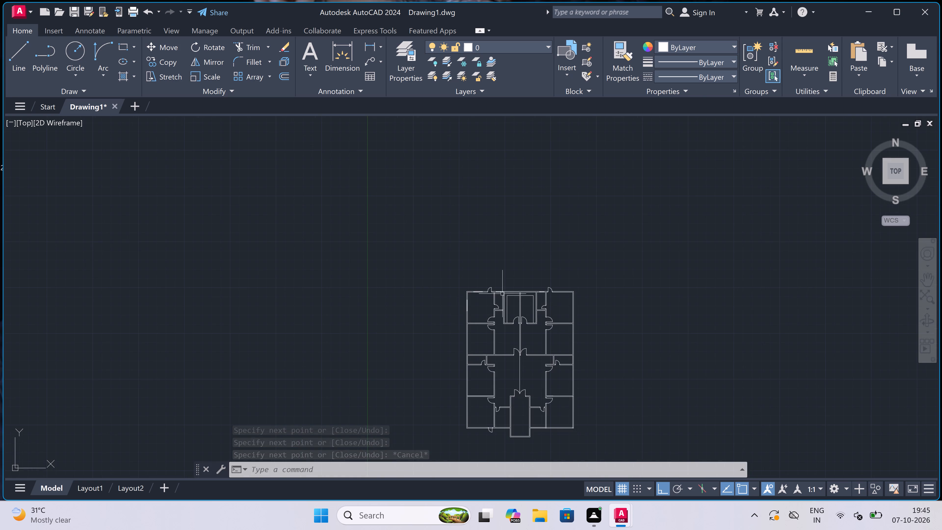
scroll(520, 289, up, 6)
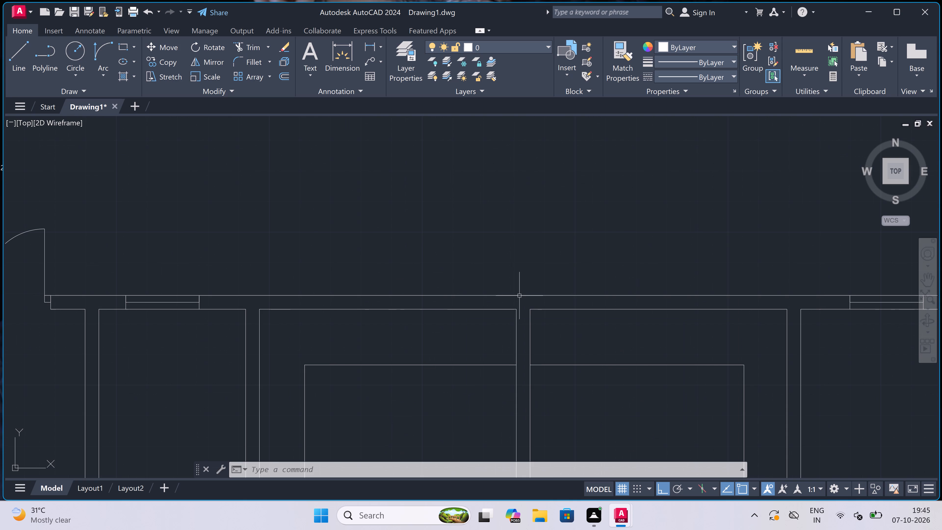
key(space)
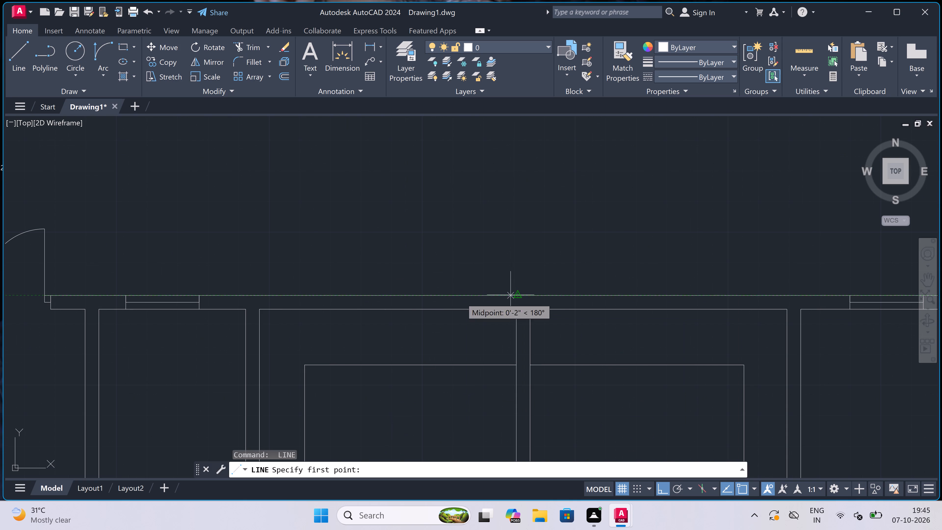
click(326, 304)
click(328, 289)
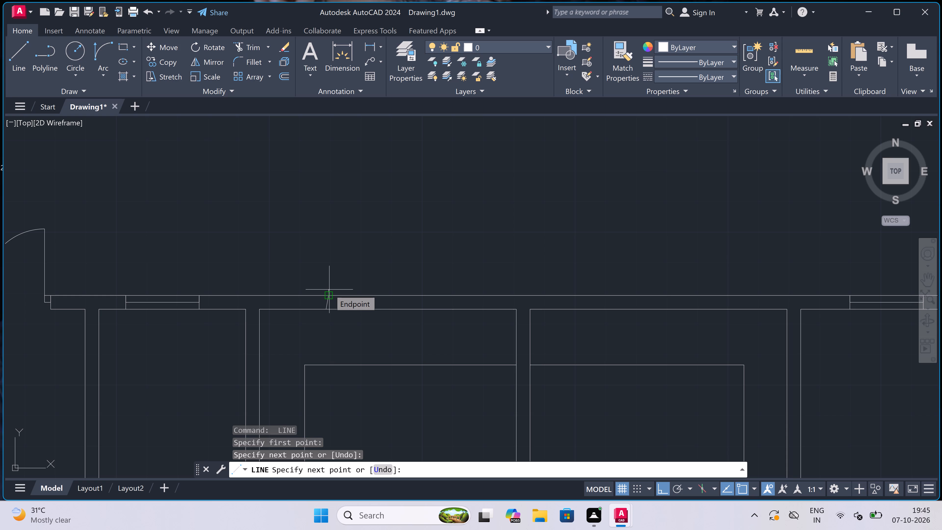
key(ctrl+z)
scroll(325, 293, up, 2)
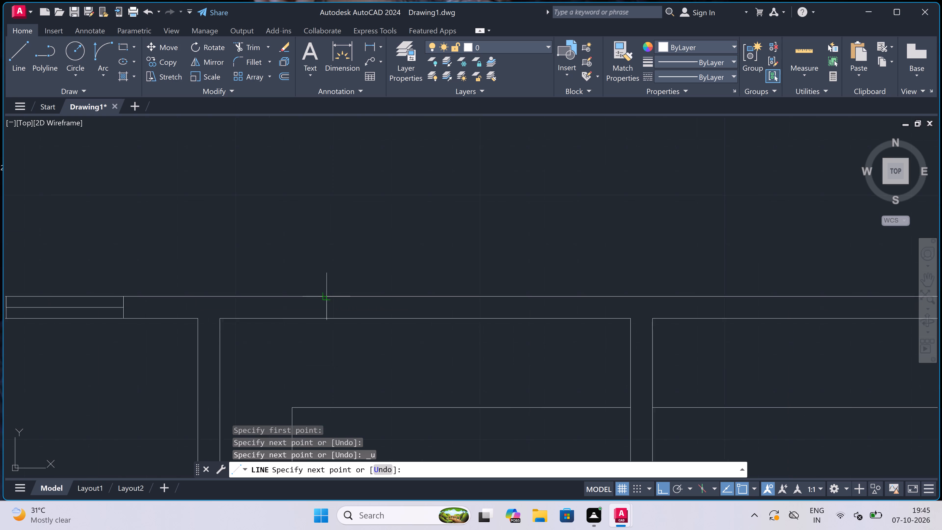
click(326, 296)
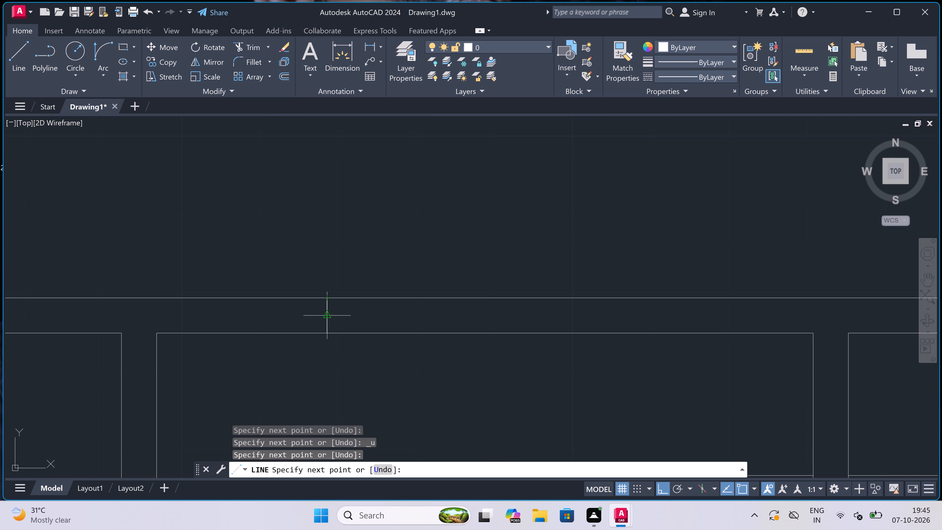
click(329, 317)
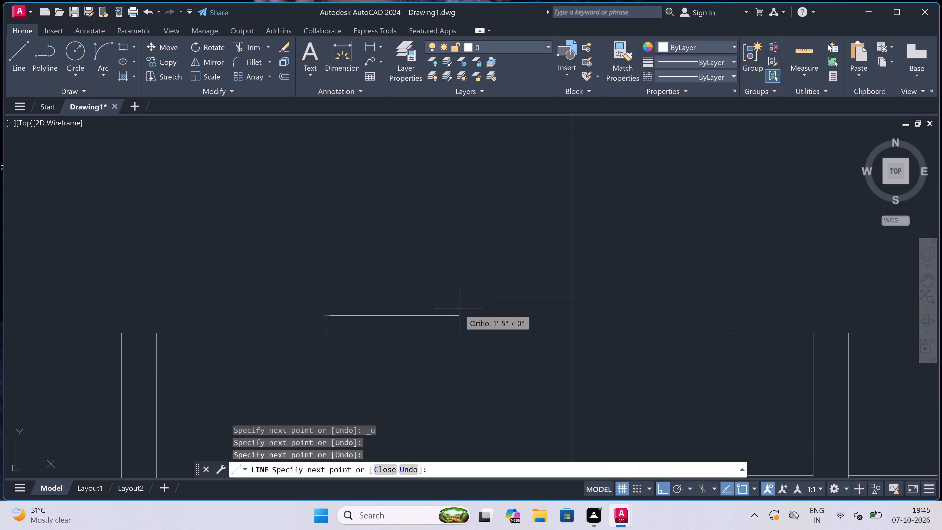
text(3')
key(space)
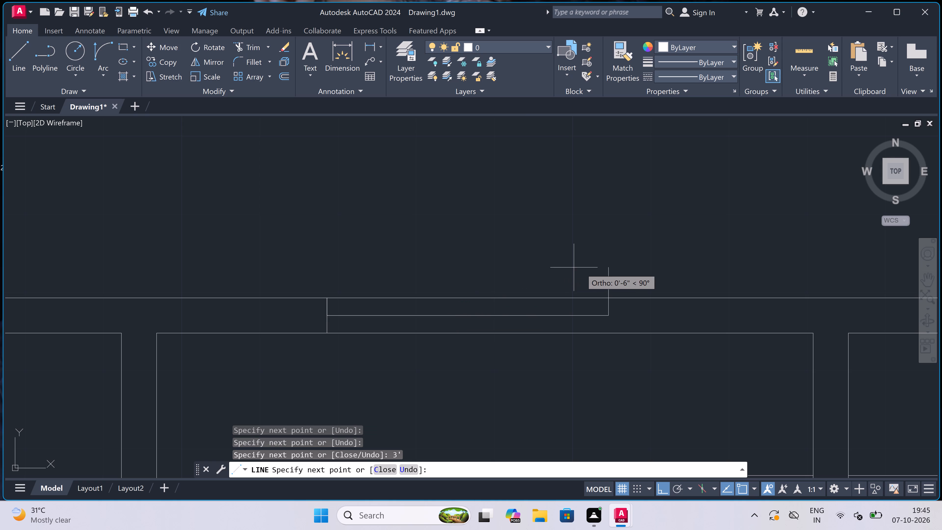
click(605, 296)
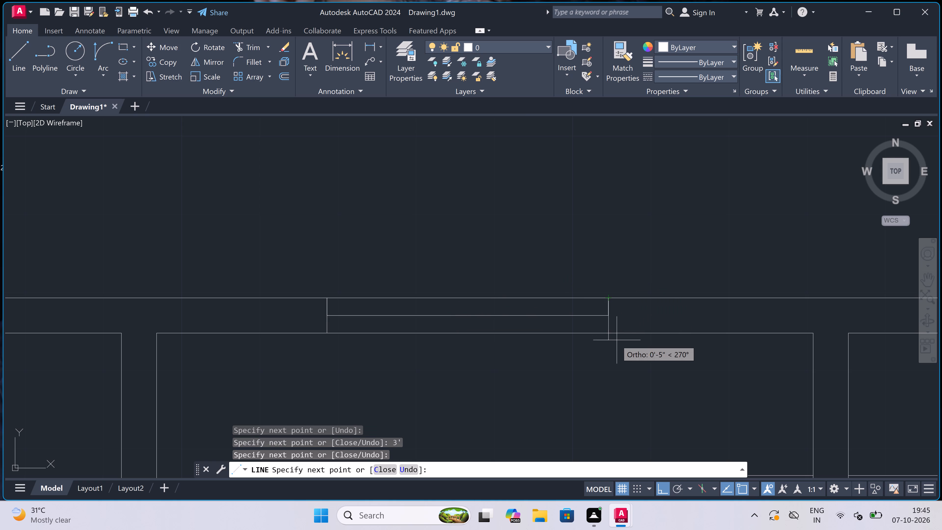
click(607, 334)
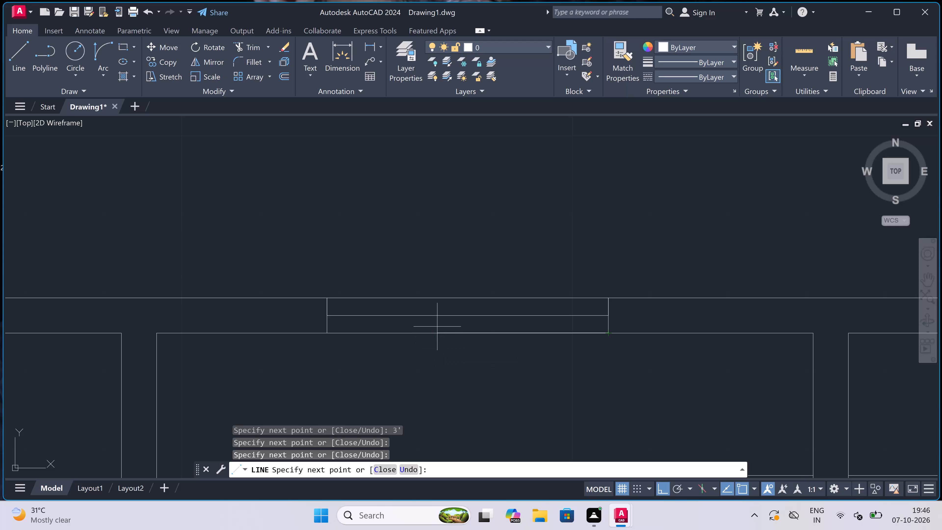
key(Escape)
Draw two lines across the top exterior wall of the right central room, 3' apart and joined by a mid-wall line.
key(space)
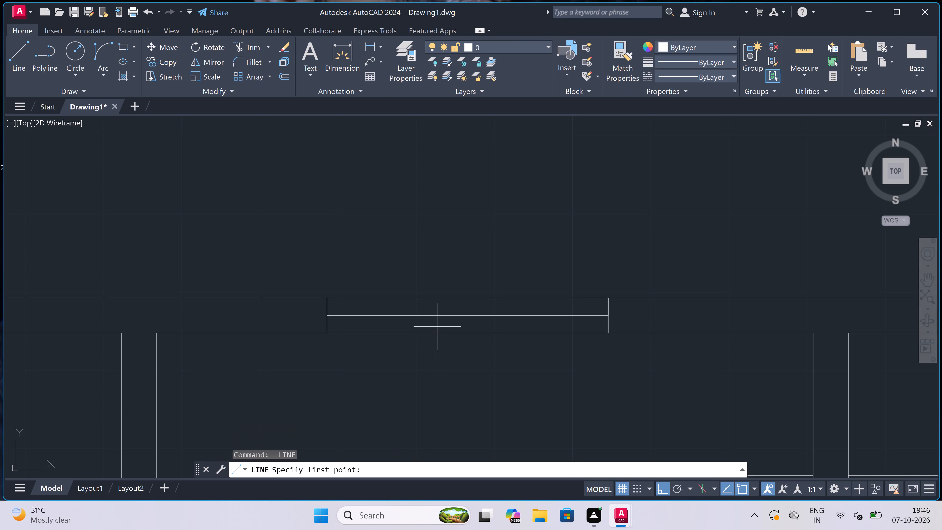
scroll(392, 321, down, 3)
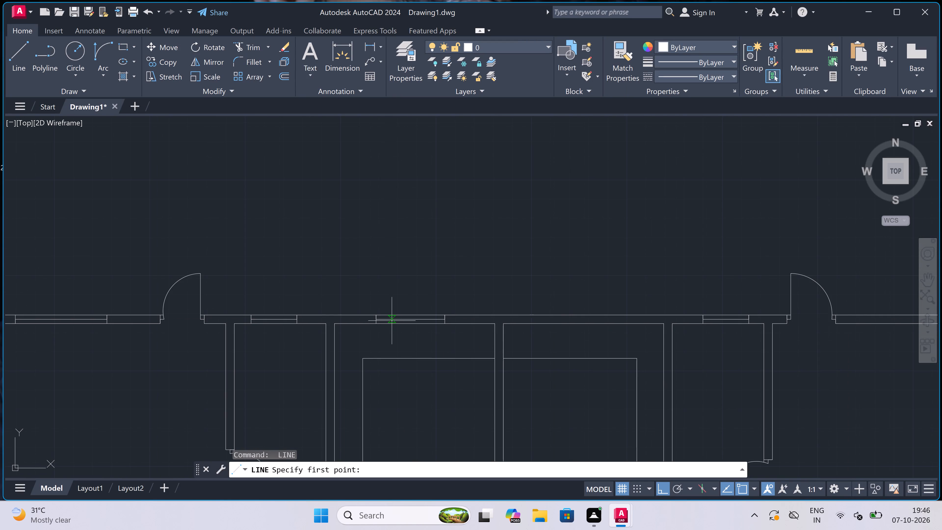
scroll(688, 297, up, 1)
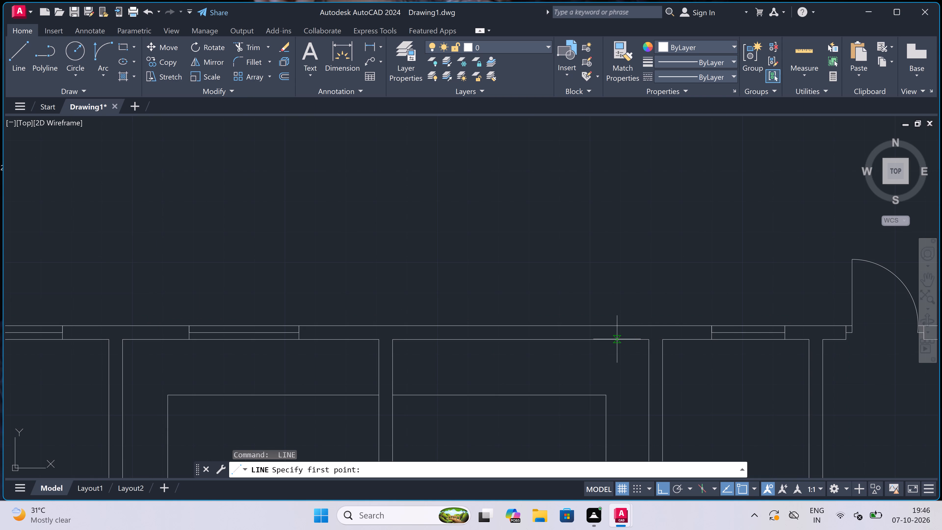
click(601, 339)
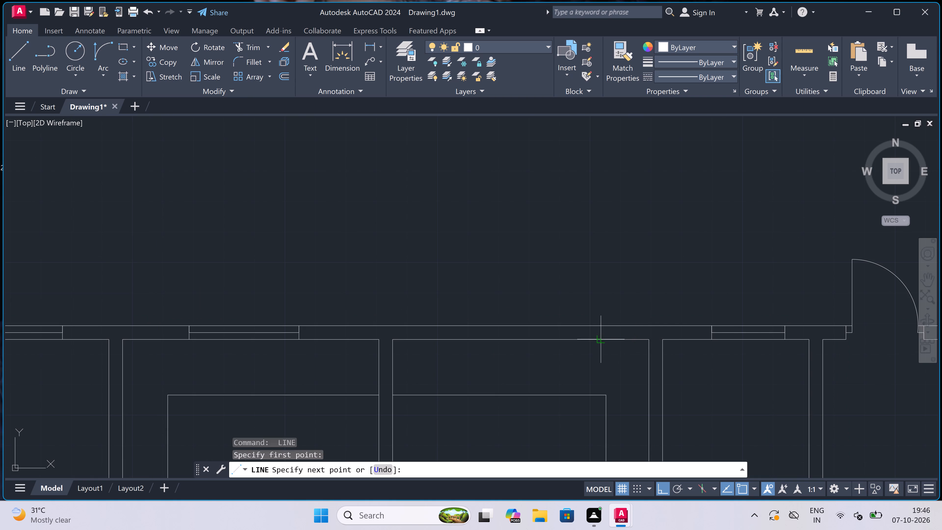
click(597, 327)
scroll(598, 328, up, 1)
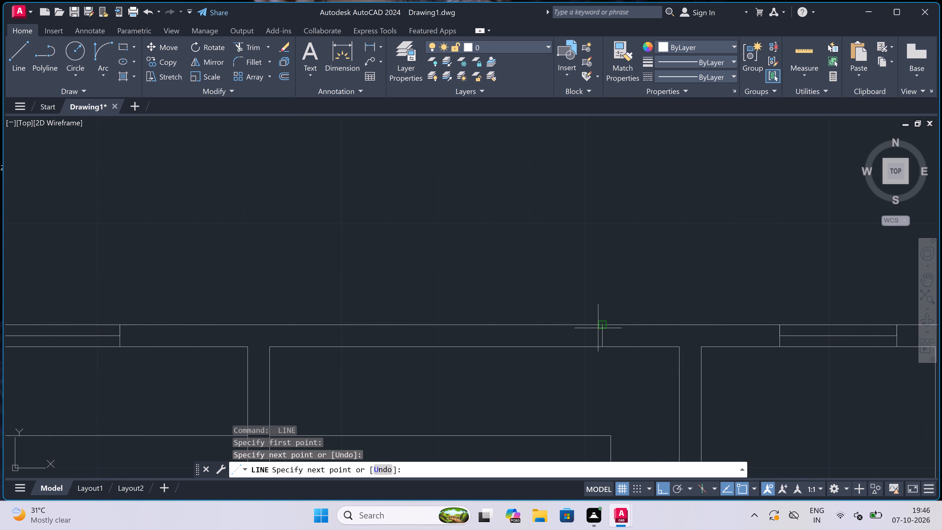
click(602, 334)
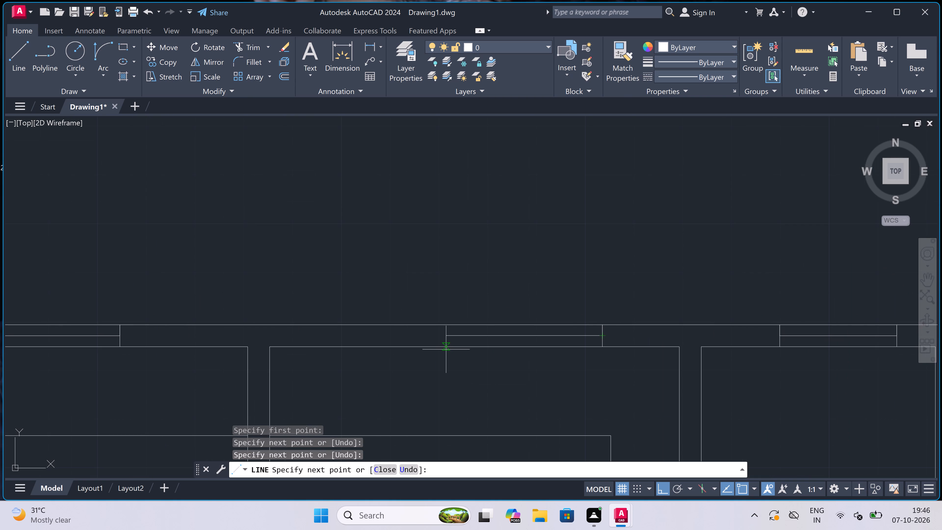
text(3')
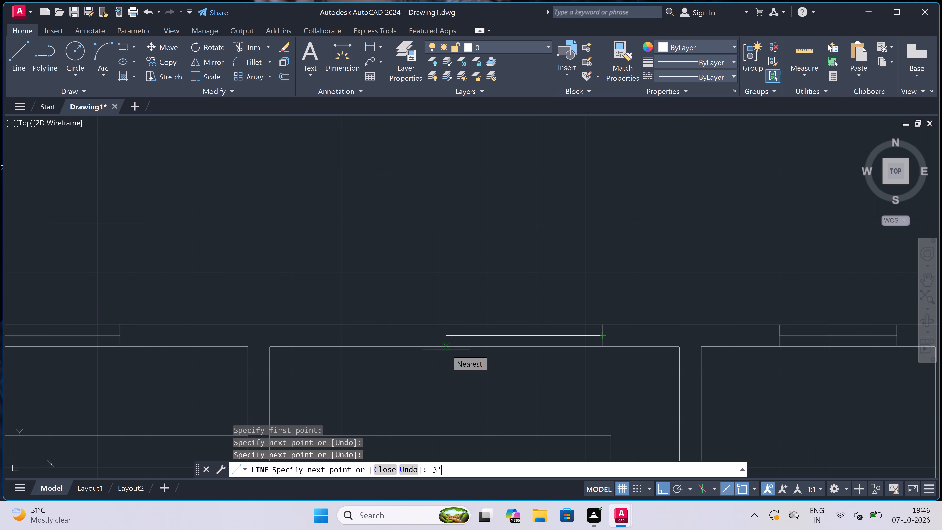
key(space)
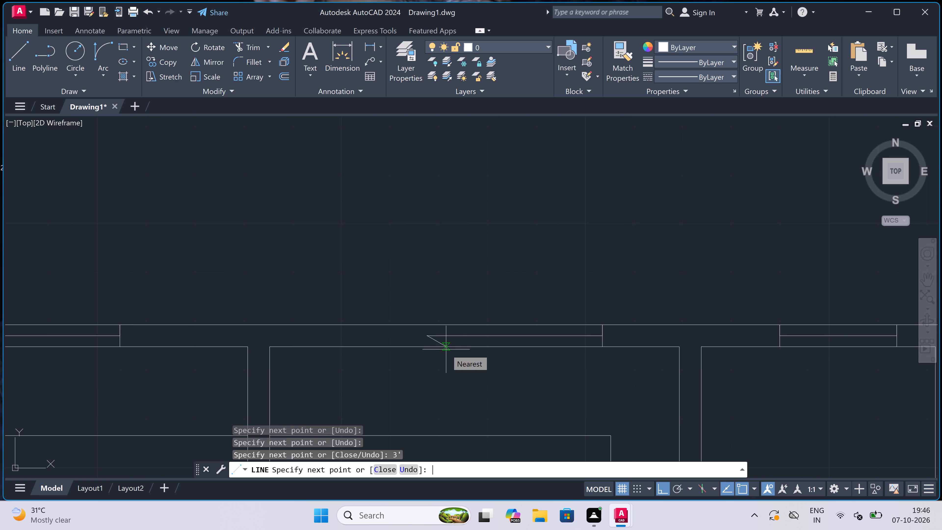
scroll(423, 325, up, 2)
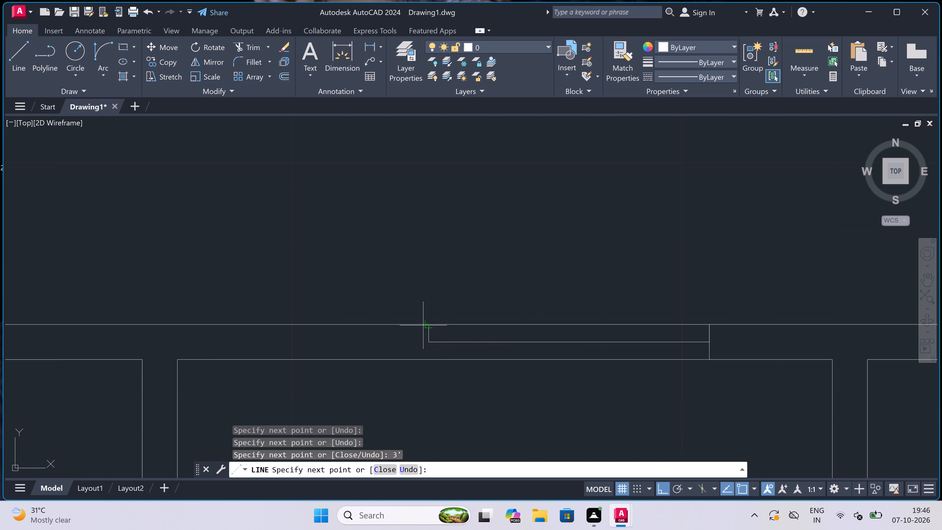
click(435, 321)
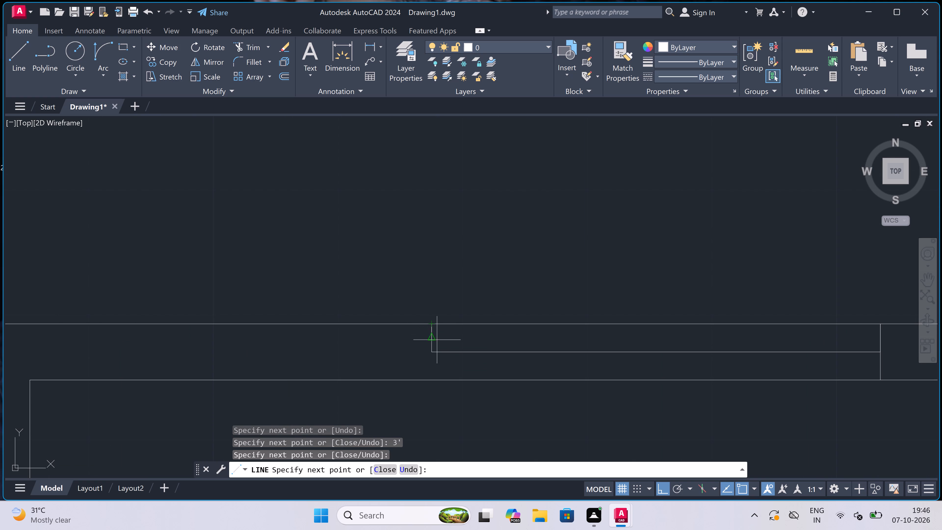
click(432, 382)
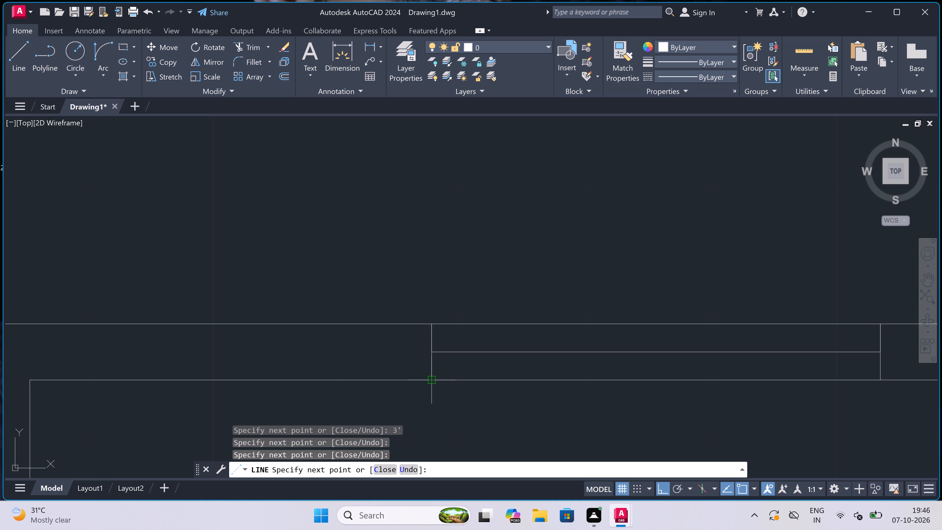
key(Escape)
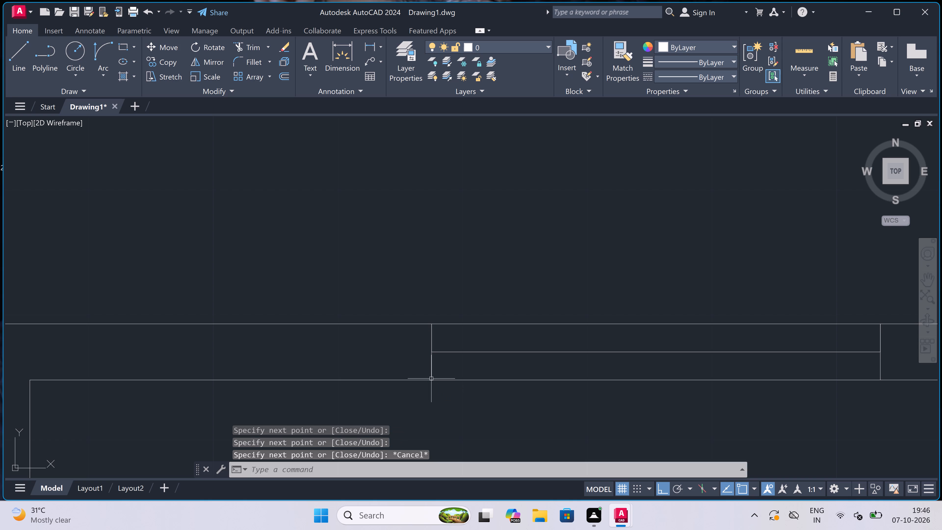
Draw two lines across the right exterior wall of the top-right room, 5' apart and joined by a mid-wall line.
scroll(422, 343, down, 9)
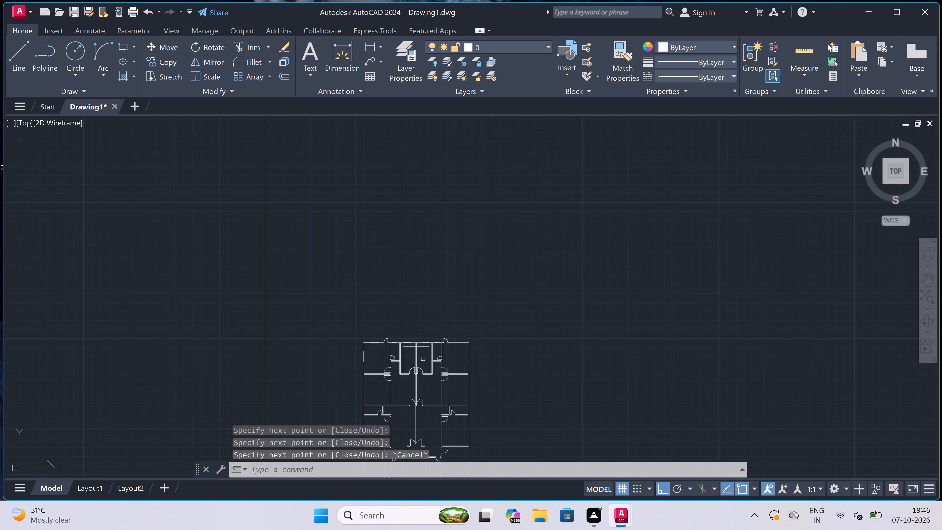
scroll(440, 361, up, 4)
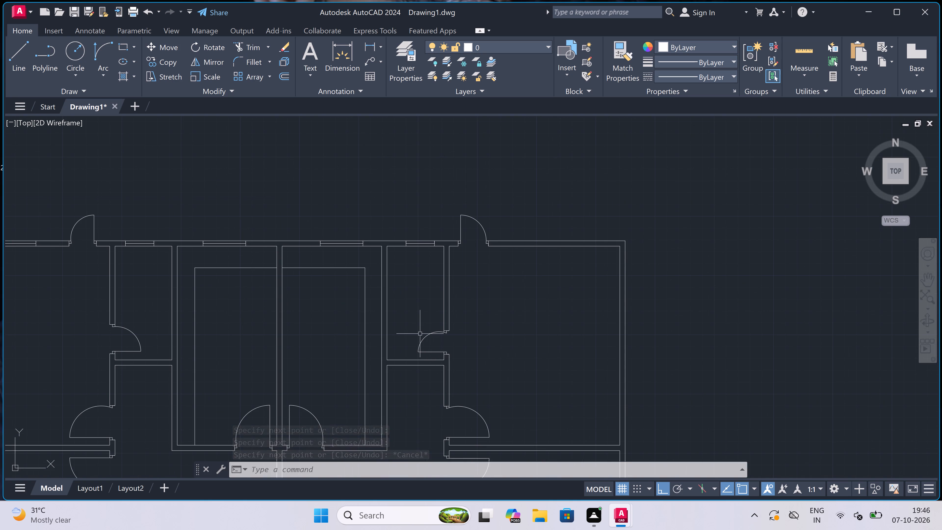
scroll(420, 334, down, 2)
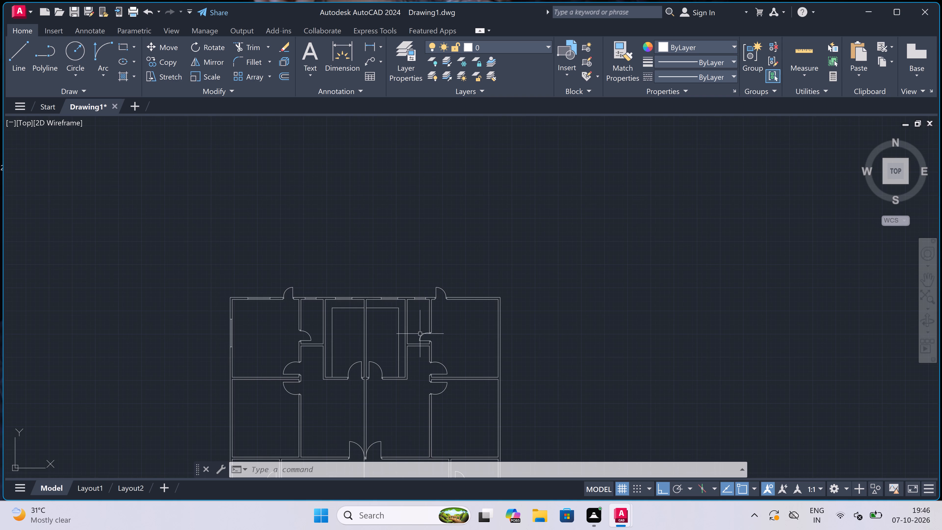
scroll(420, 334, down, 1)
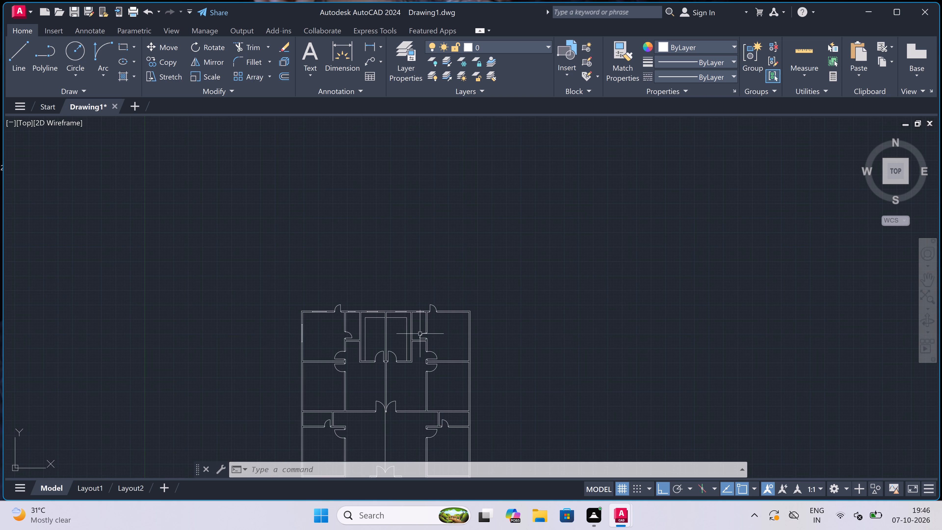
scroll(444, 344, up, 1)
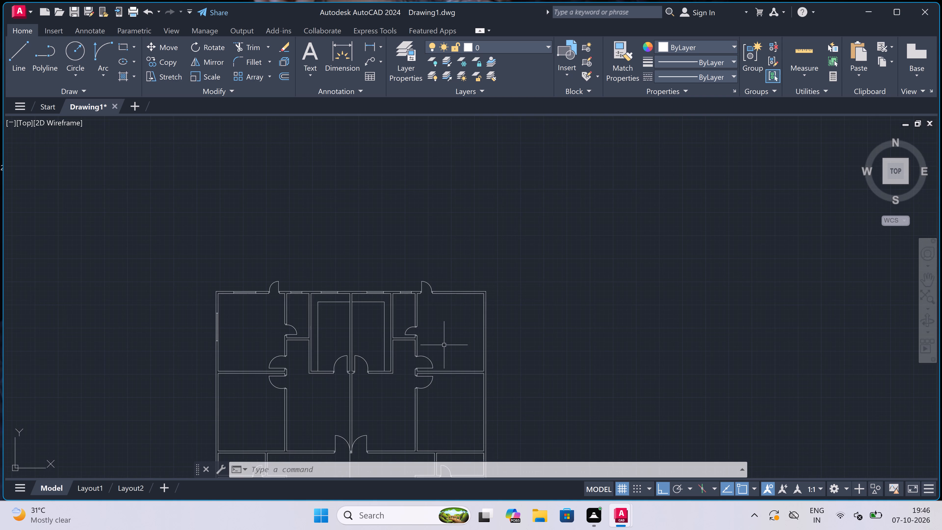
scroll(444, 345, up, 1)
key(space)
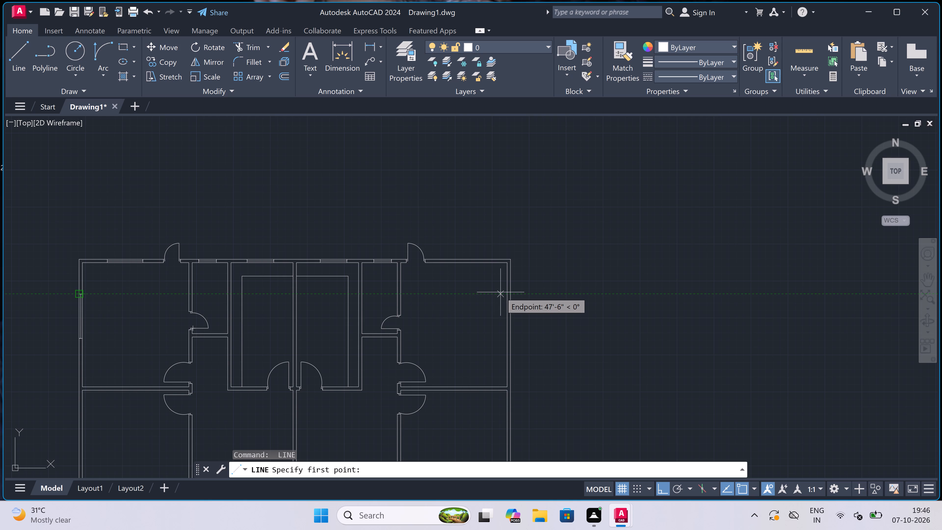
click(505, 292)
scroll(505, 292, up, 2)
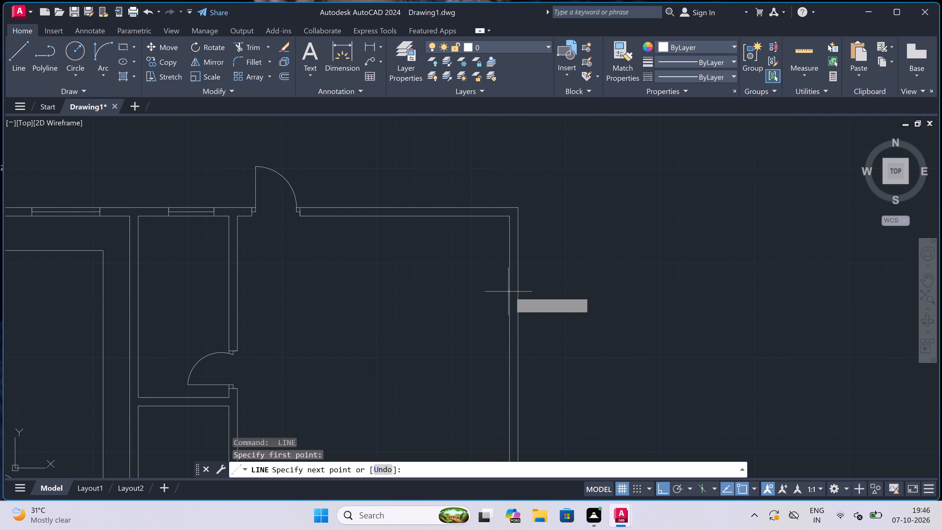
scroll(522, 289, up, 2)
click(513, 295)
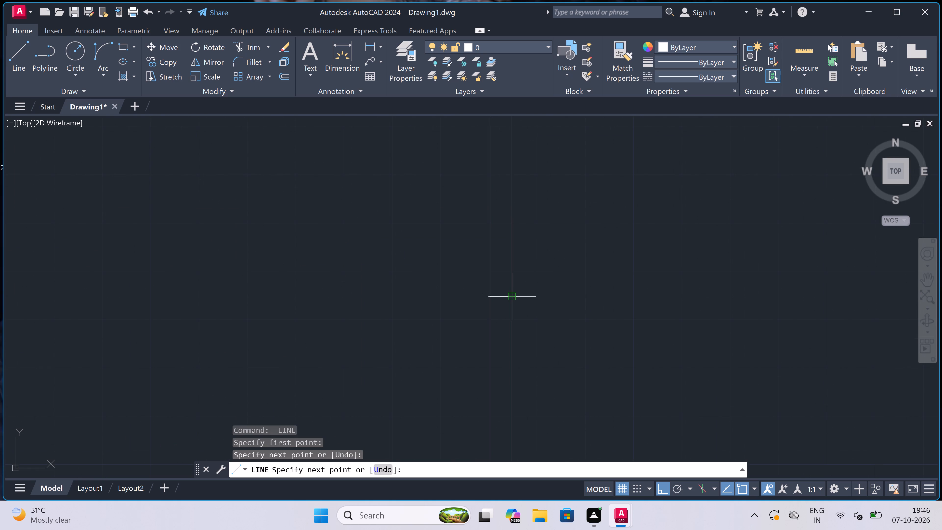
scroll(513, 295, up, 3)
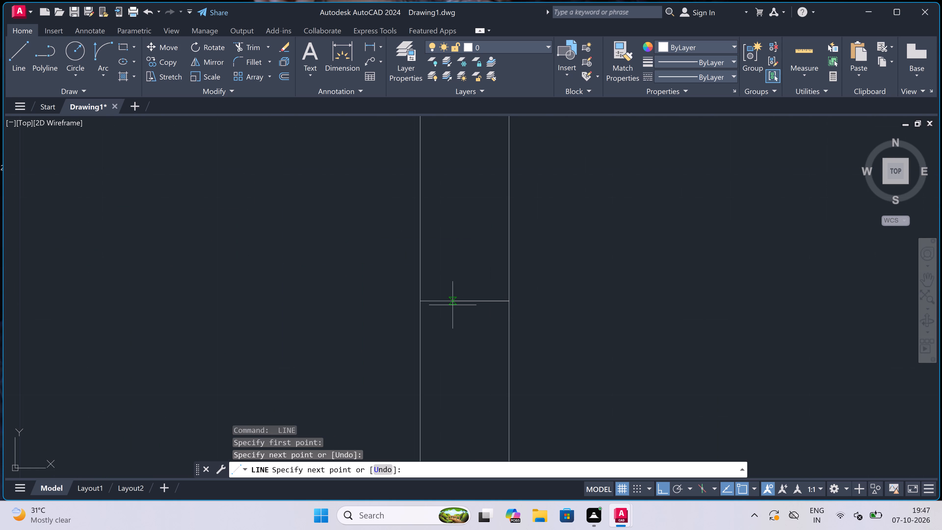
click(464, 298)
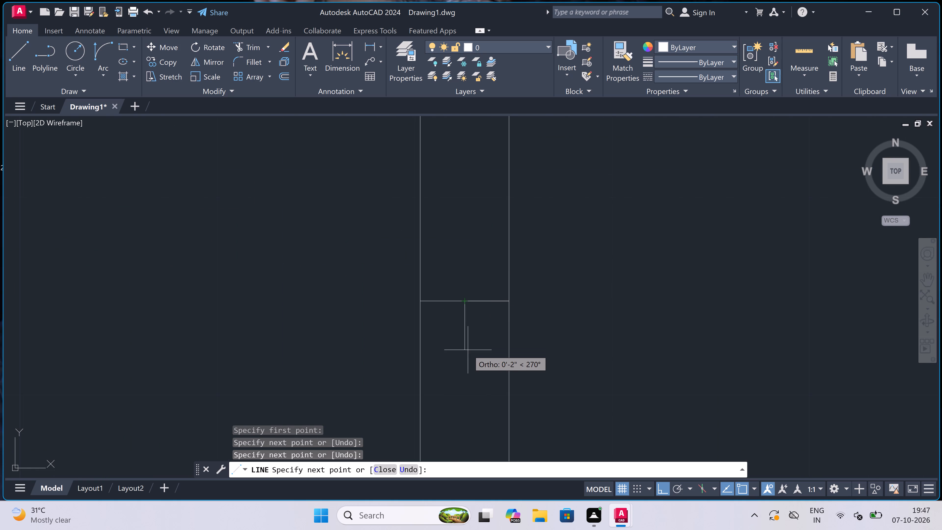
text(5')
key(space)
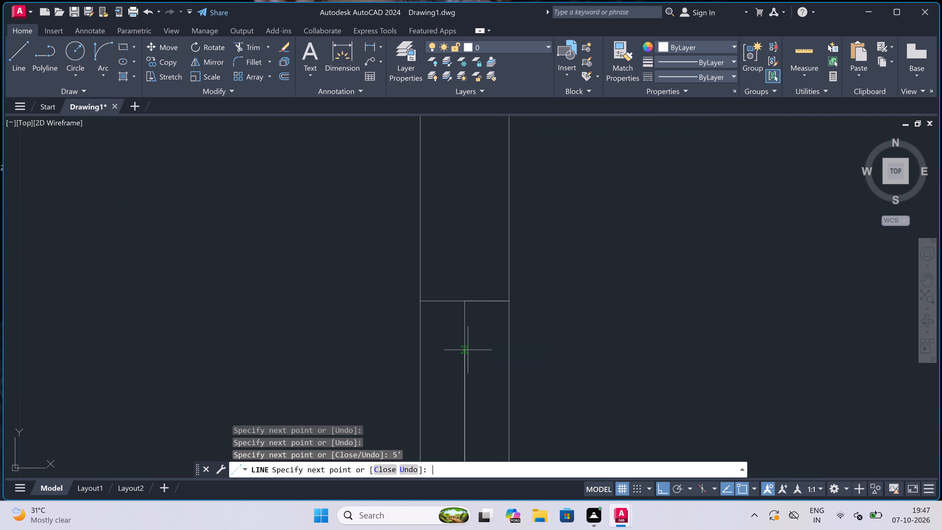
scroll(468, 349, down, 9)
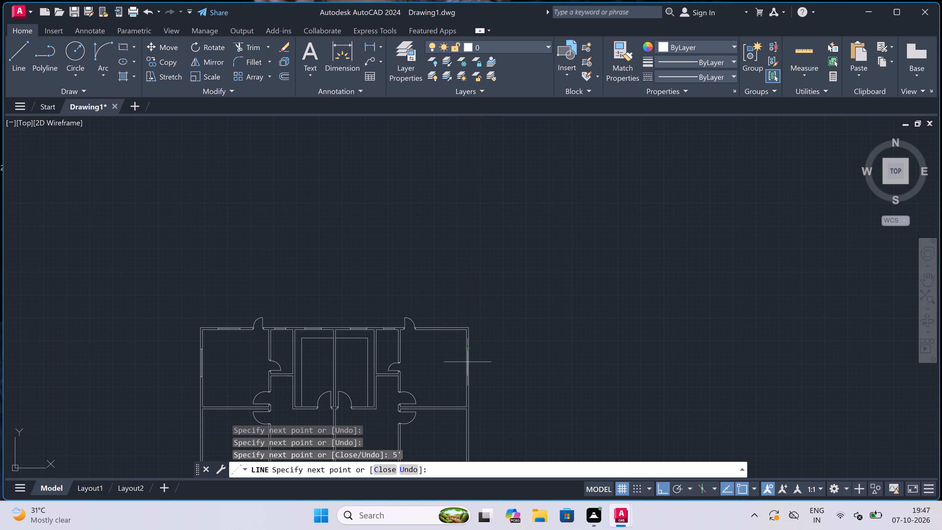
scroll(472, 382, up, 5)
scroll(407, 379, up, 2)
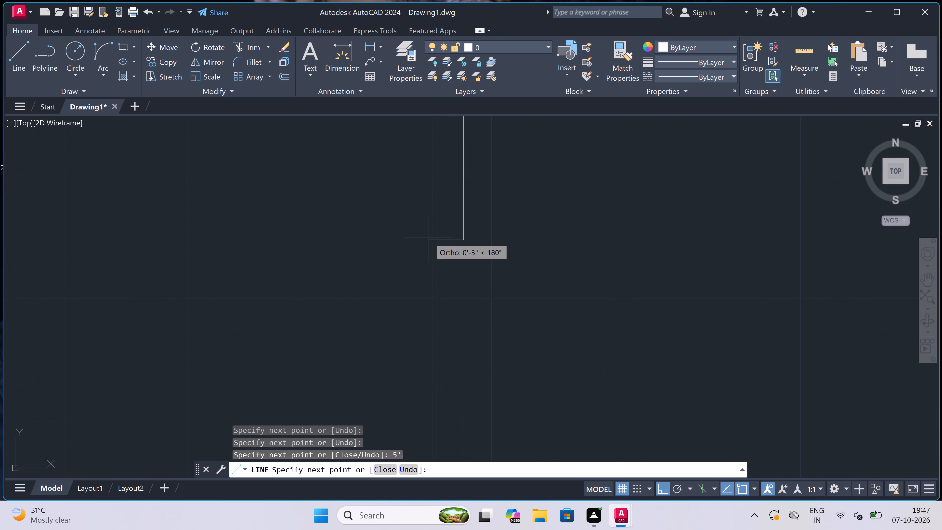
click(436, 238)
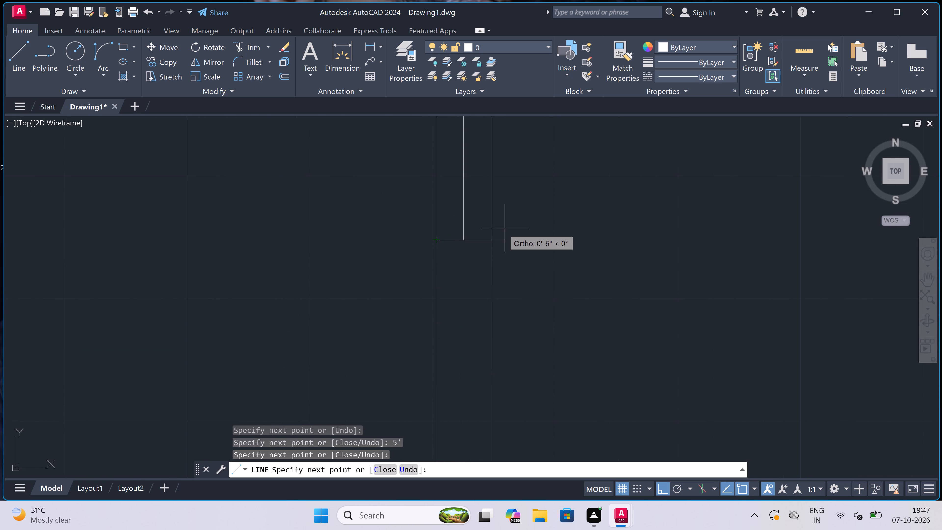
click(487, 240)
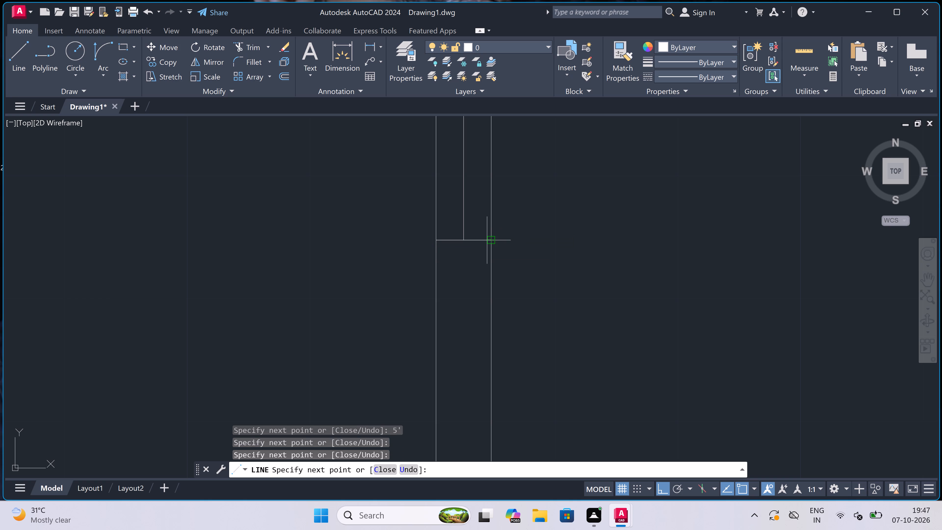
key(Escape)
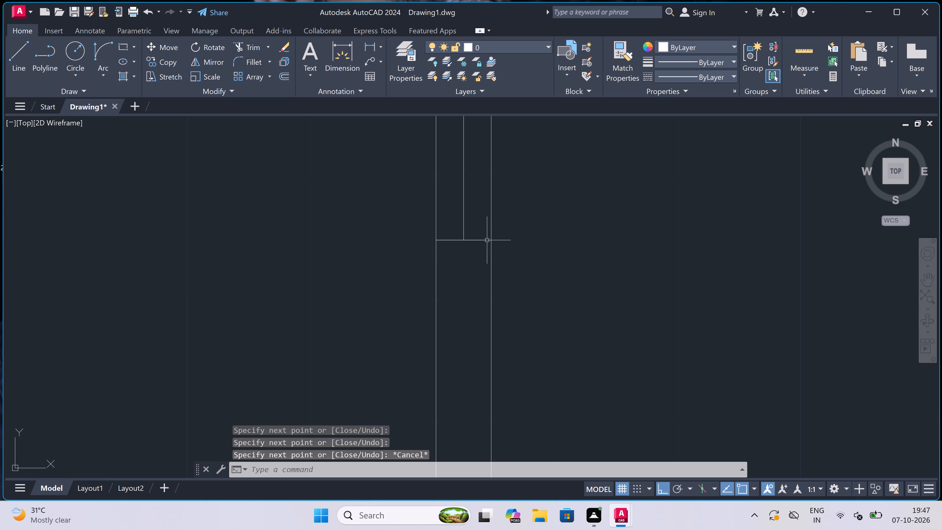
key(Escape)
Draw two lines across the right exterior wall of the room below the top-right room, 5' apart and joined by a mid-wall line.
scroll(487, 240, down, 8)
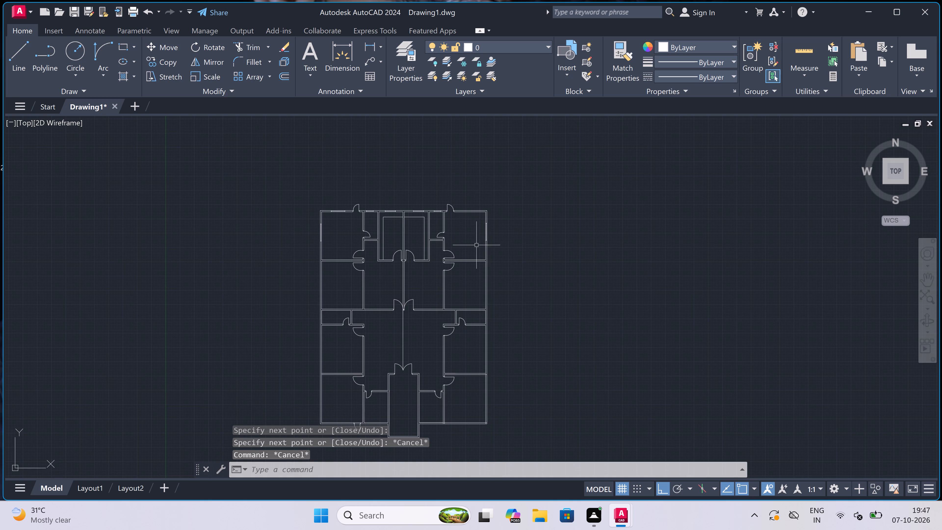
scroll(475, 247, up, 2)
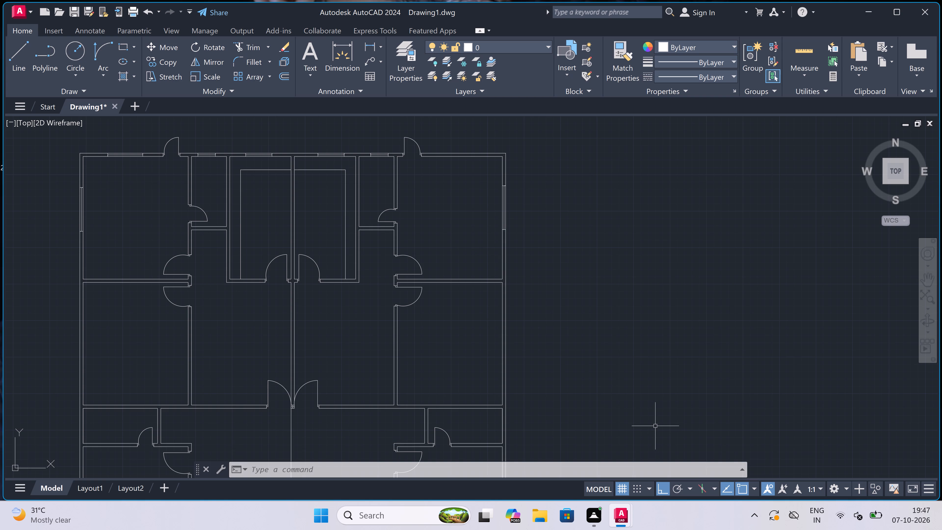
scroll(462, 305, up, 1)
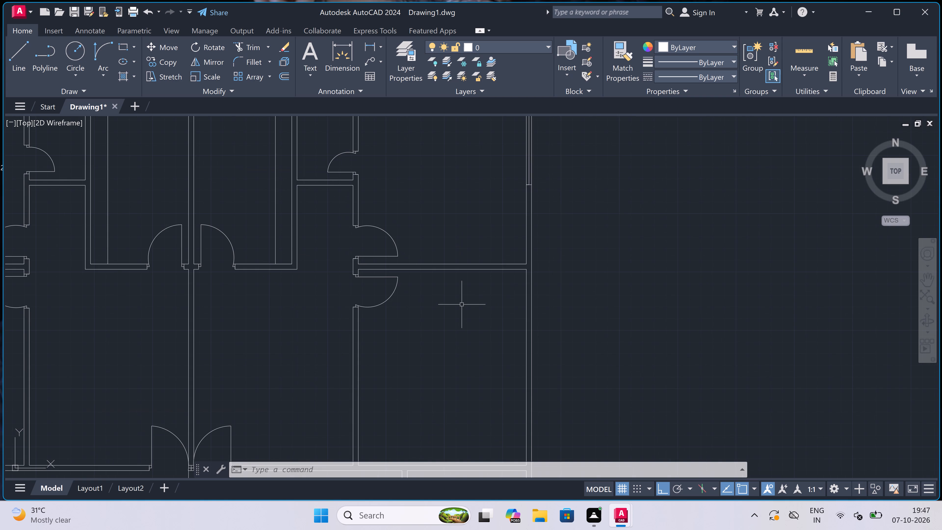
key(space)
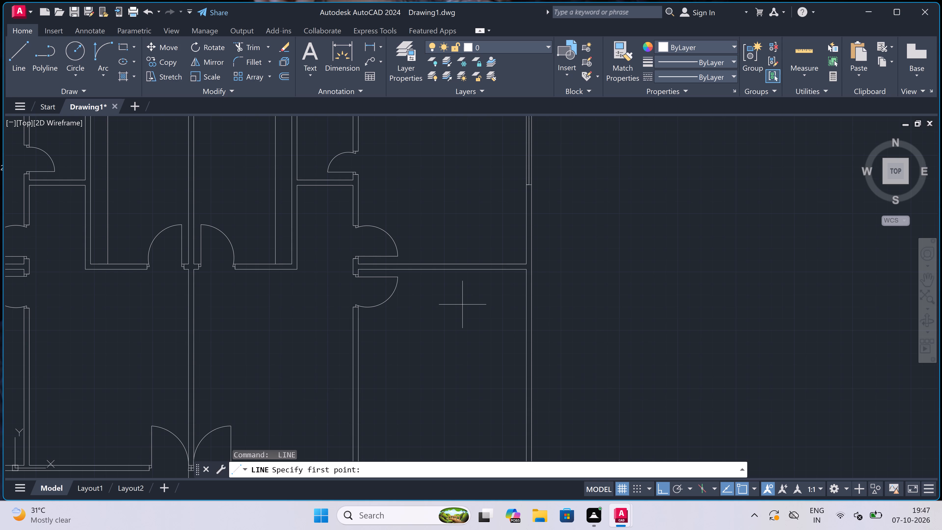
scroll(465, 305, down, 2)
scroll(484, 350, up, 3)
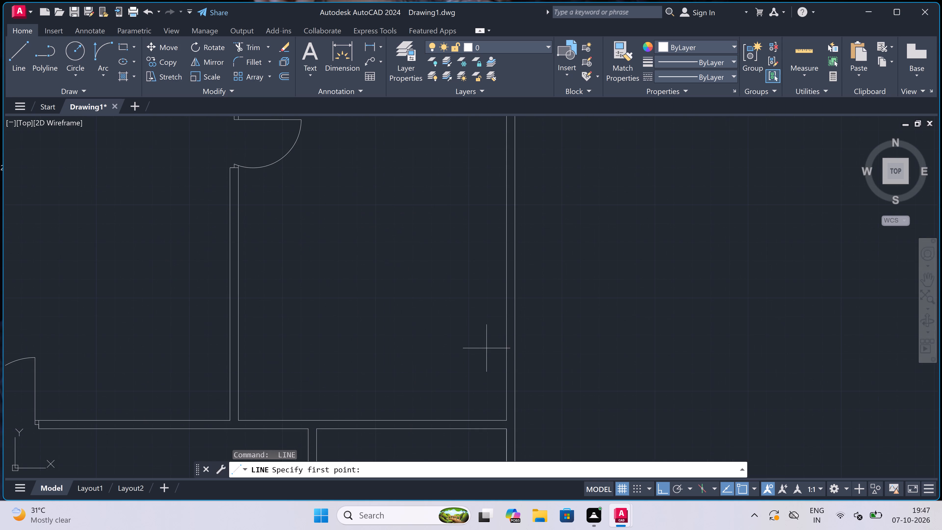
scroll(494, 343, down, 1)
click(501, 335)
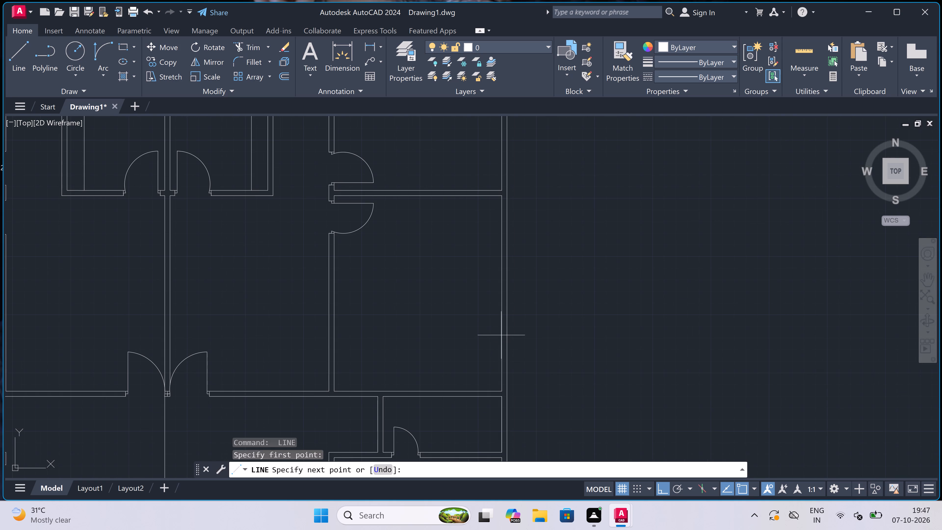
scroll(502, 335, up, 3)
click(523, 335)
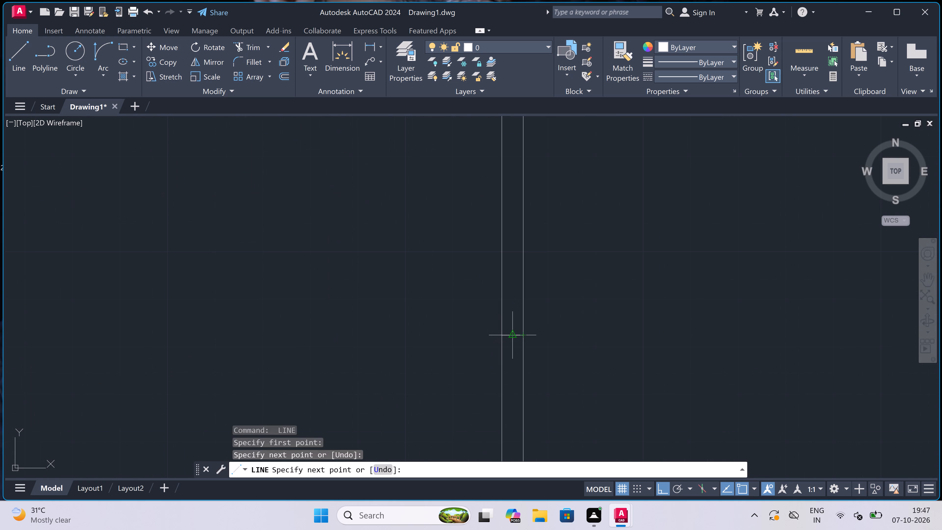
click(516, 336)
scroll(516, 334, up, 3)
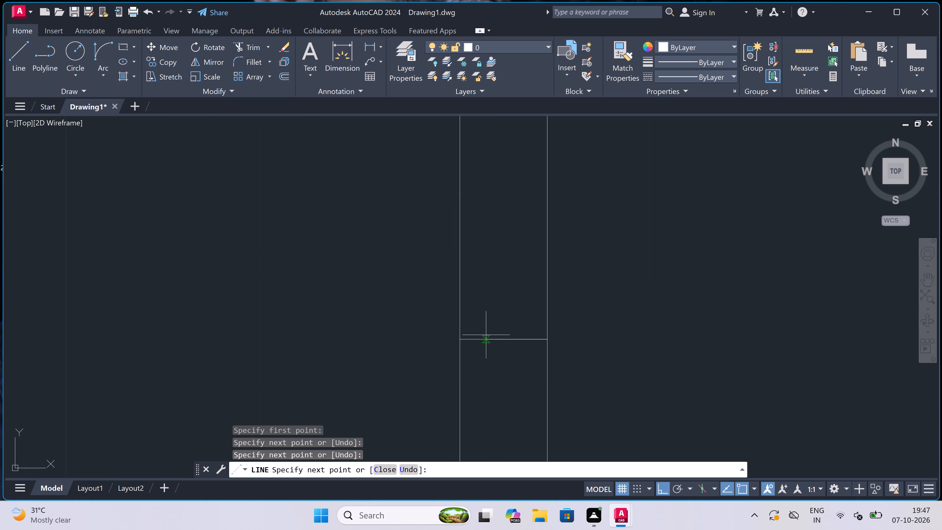
click(499, 339)
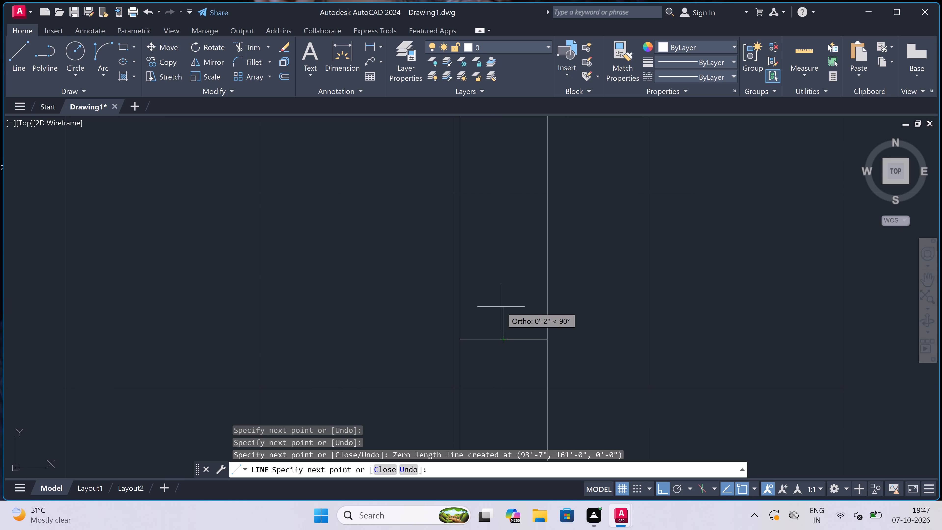
scroll(501, 307, down, 3)
scroll(506, 272, up, 3)
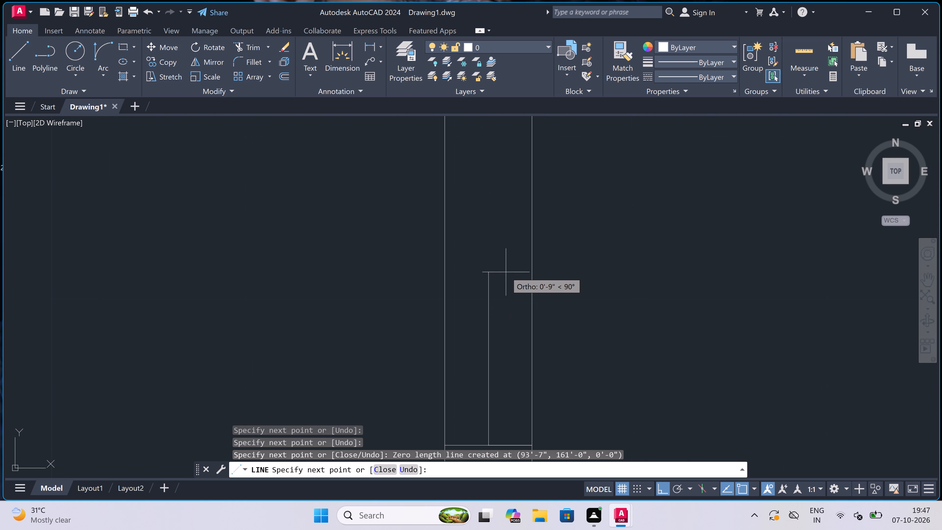
text(5')
key(space)
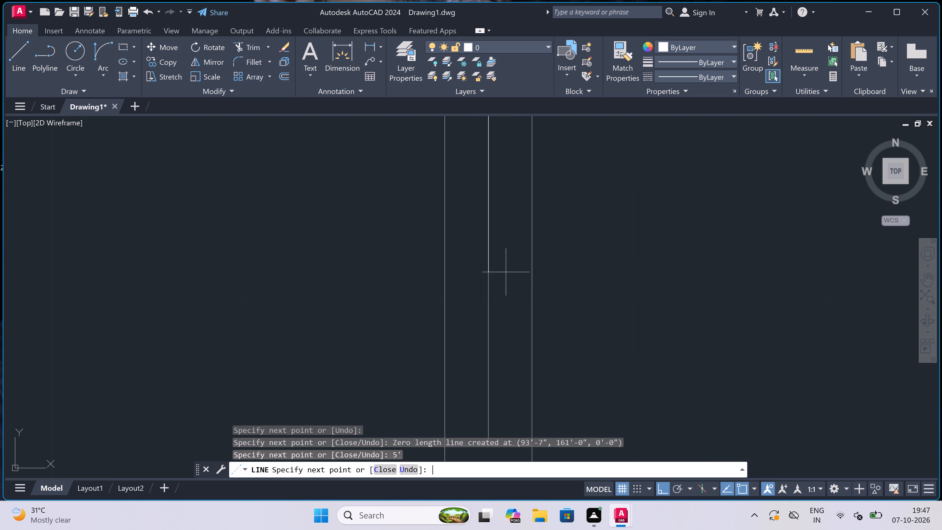
scroll(506, 272, down, 6)
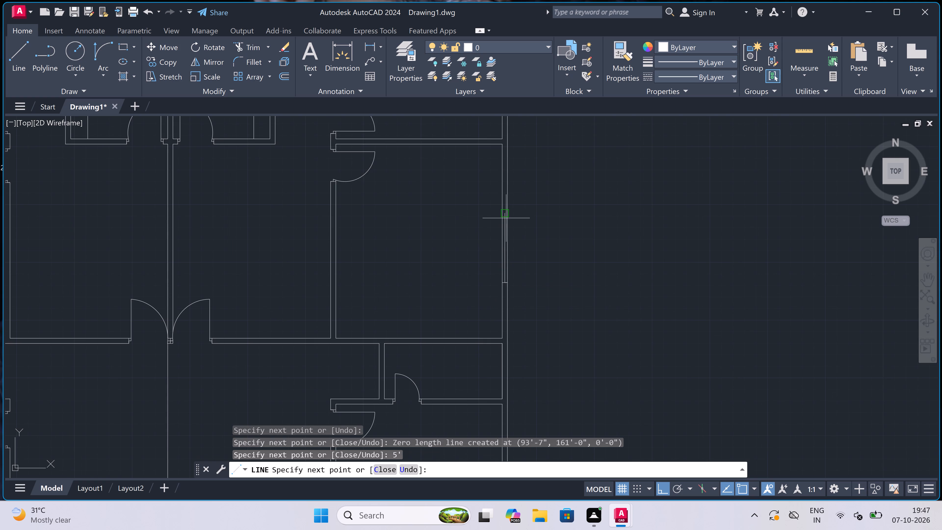
scroll(509, 198, up, 4)
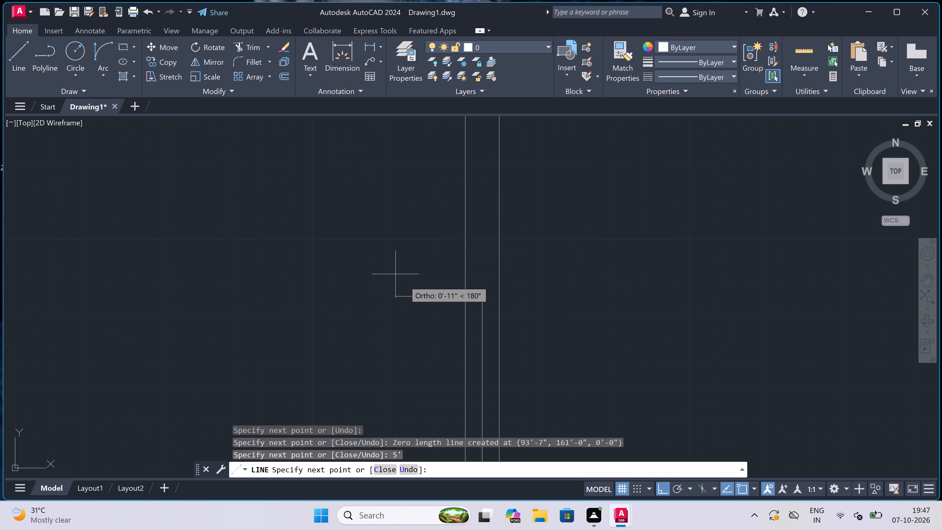
scroll(479, 306, up, 3)
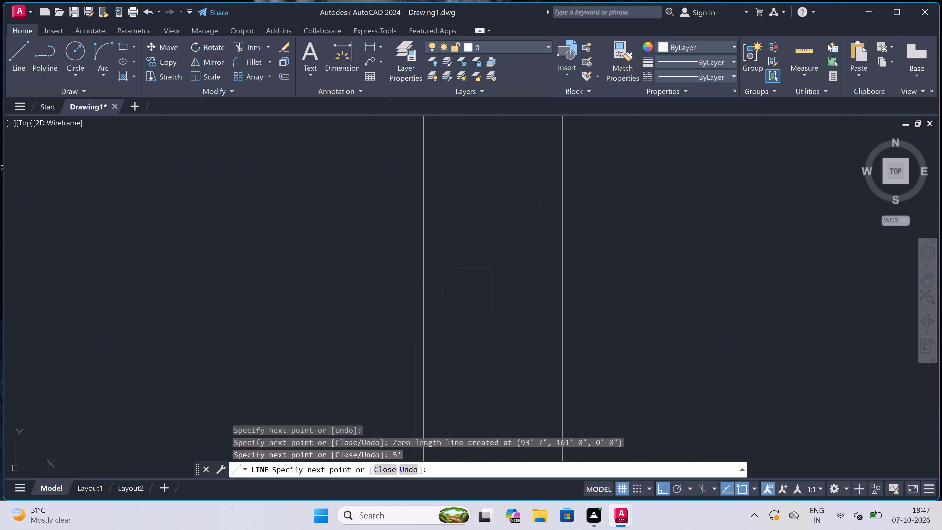
click(426, 271)
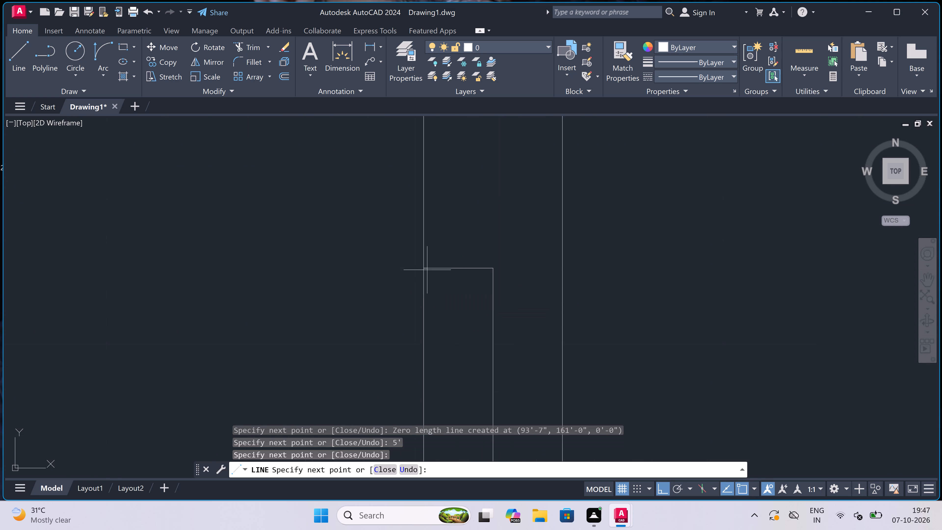
click(559, 266)
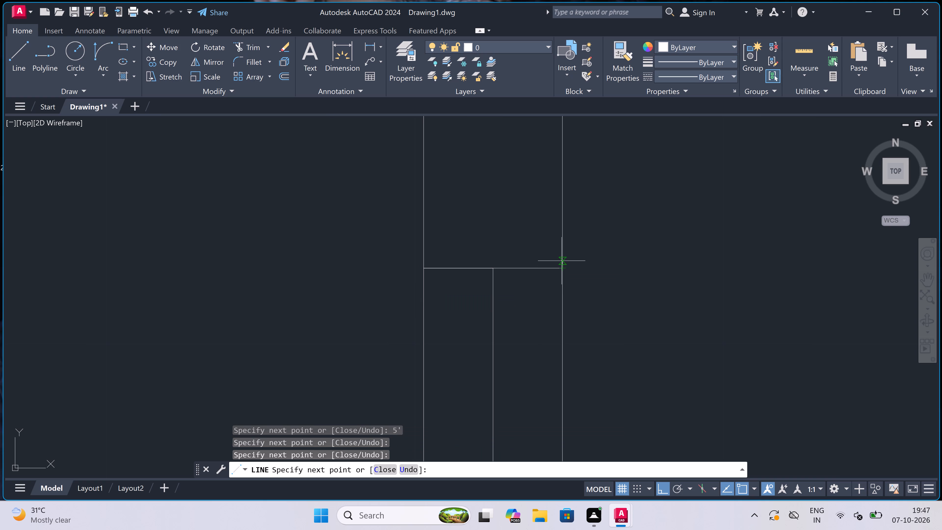
key(Escape)
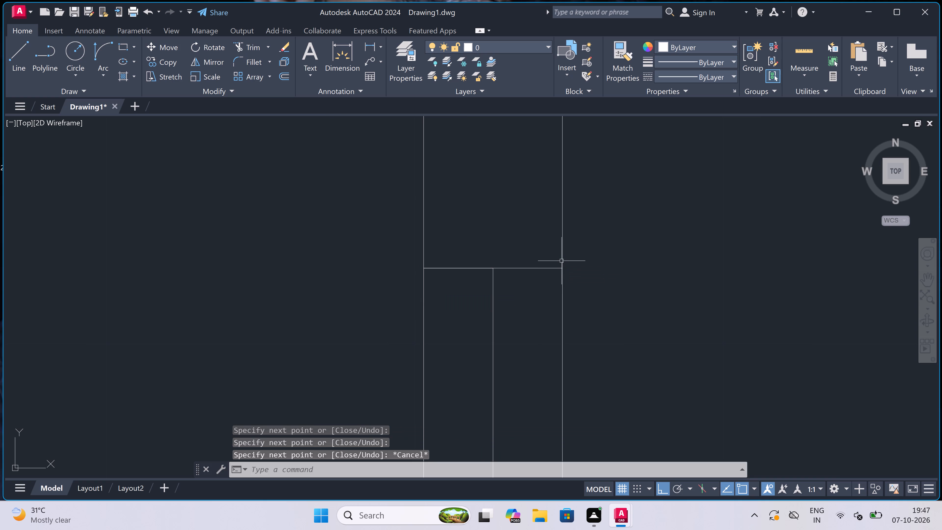
Draw two lines across the right exterior wall of the small room below the second right-hand room, 2' apart and joined by a mid-wall line.
scroll(562, 261, down, 4)
scroll(498, 269, down, 6)
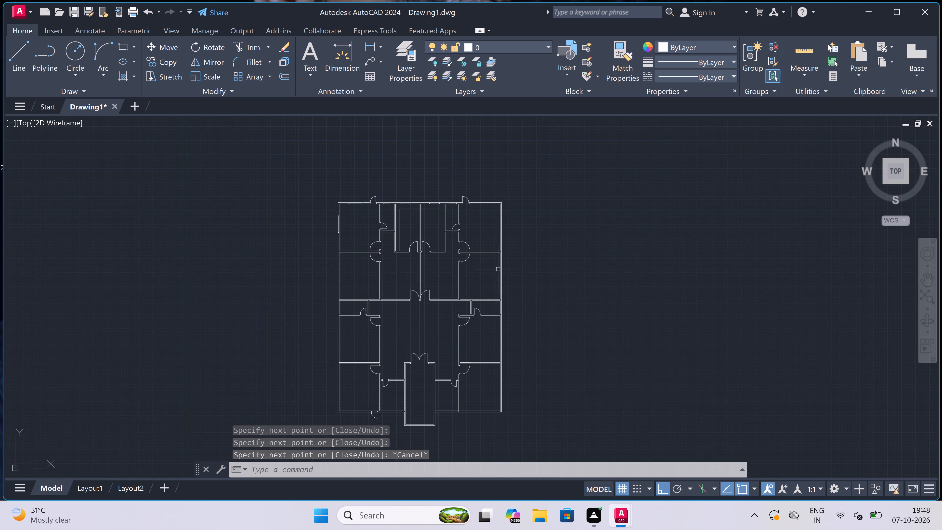
scroll(498, 269, up, 2)
key(space)
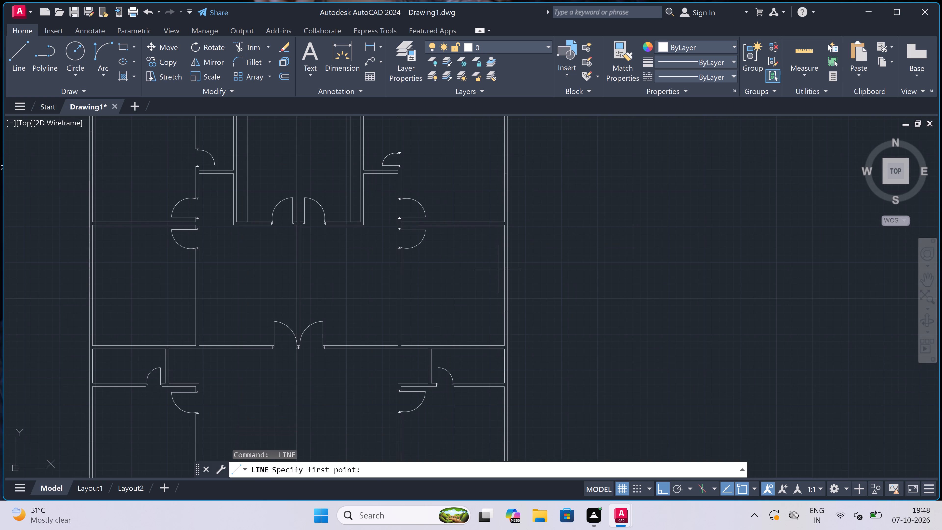
scroll(498, 269, down, 1)
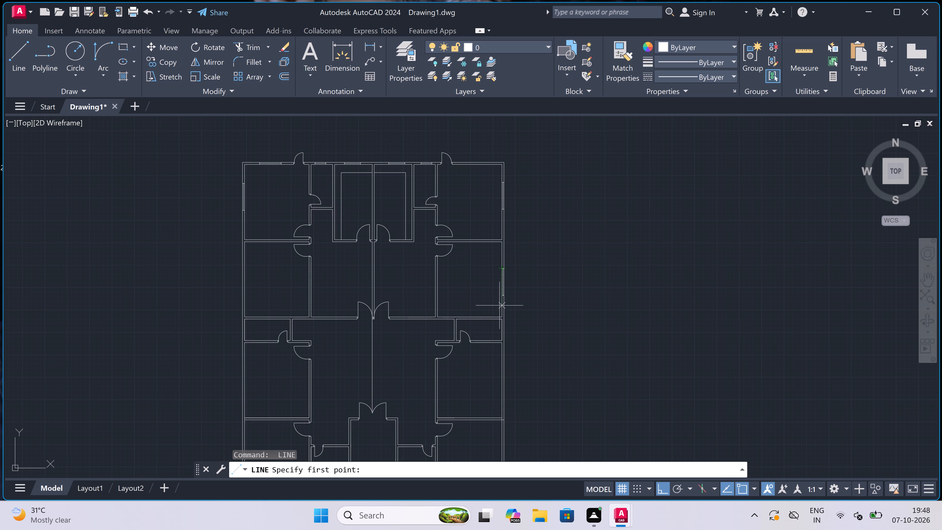
scroll(501, 337, up, 4)
scroll(509, 315, up, 1)
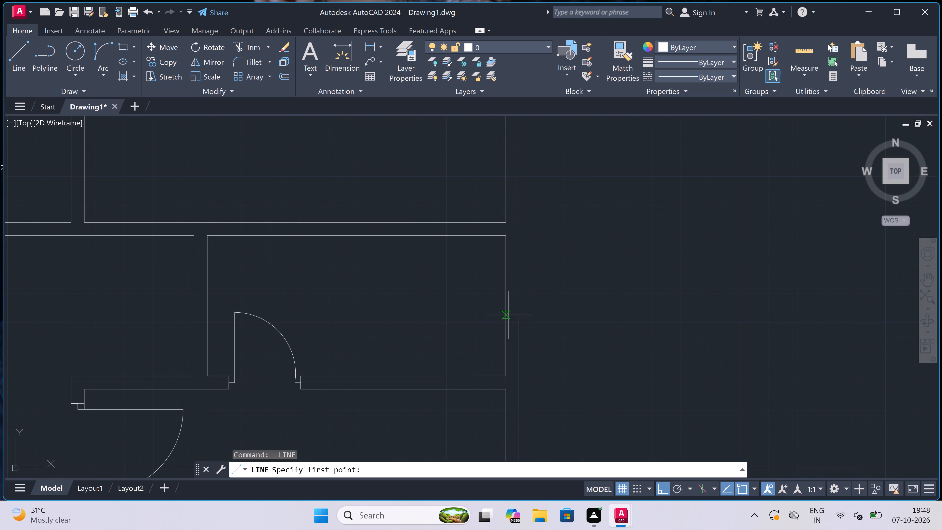
click(505, 344)
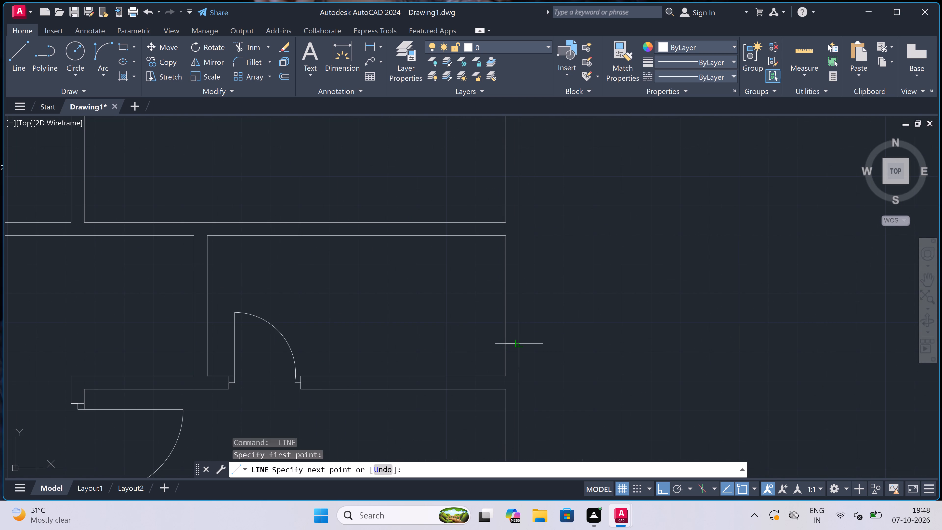
click(522, 345)
scroll(508, 344, up, 2)
click(516, 344)
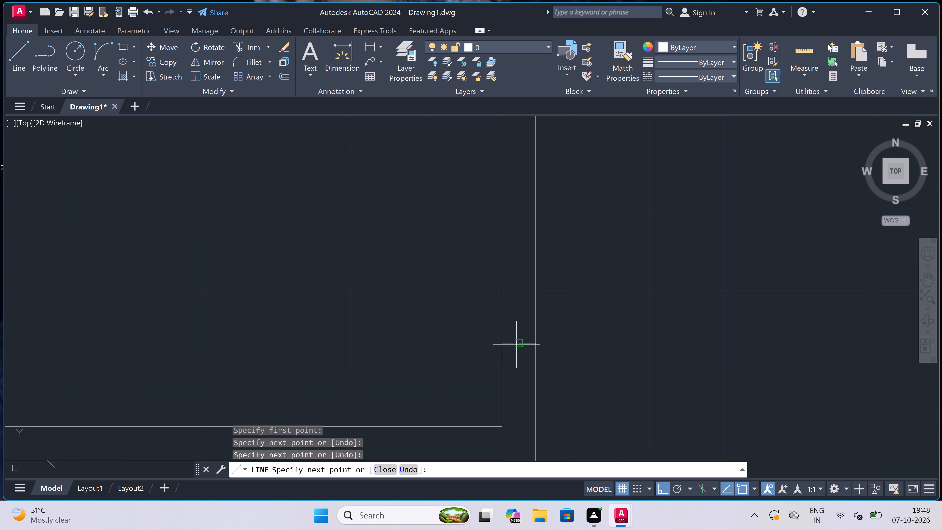
text(2')
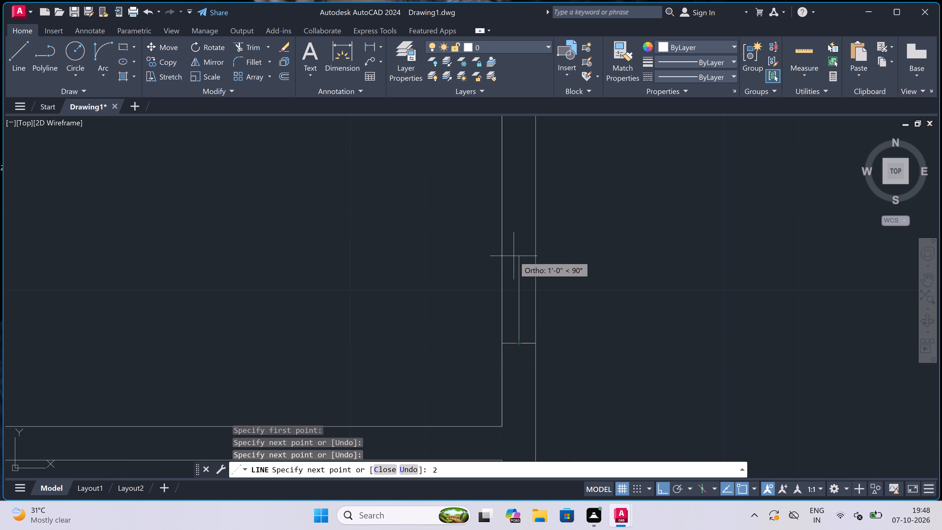
key(space)
scroll(514, 256, down, 2)
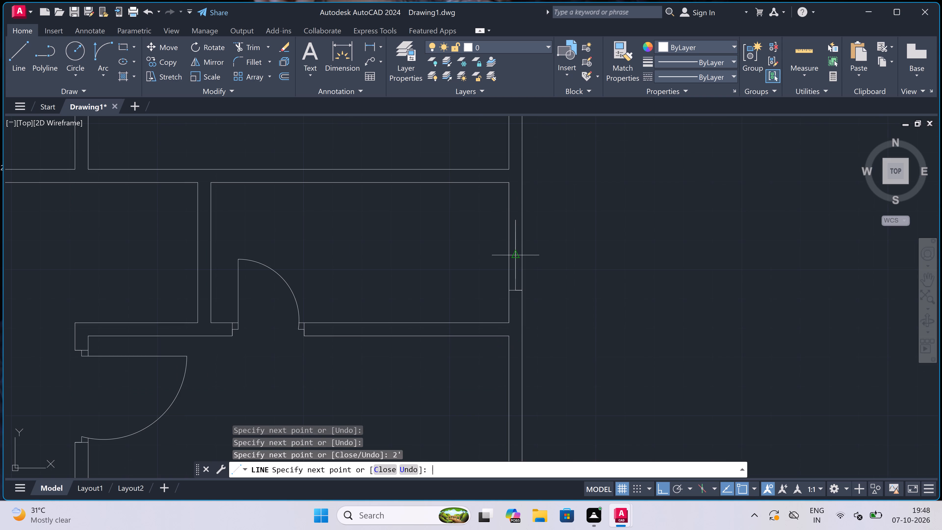
scroll(511, 207, up, 2)
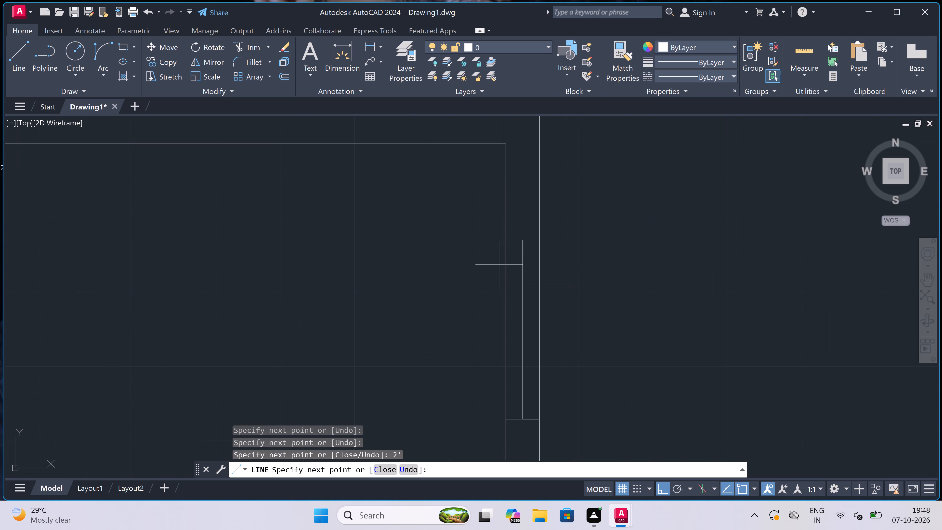
click(506, 240)
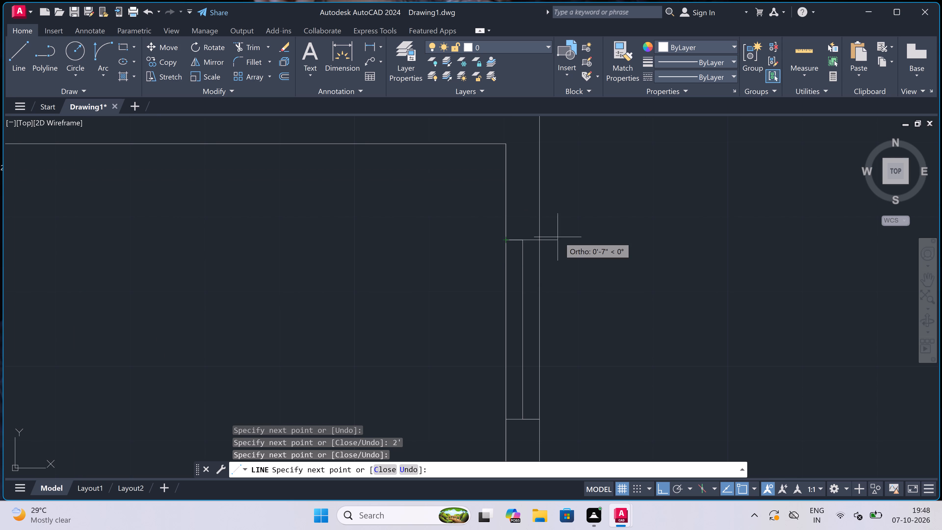
click(538, 241)
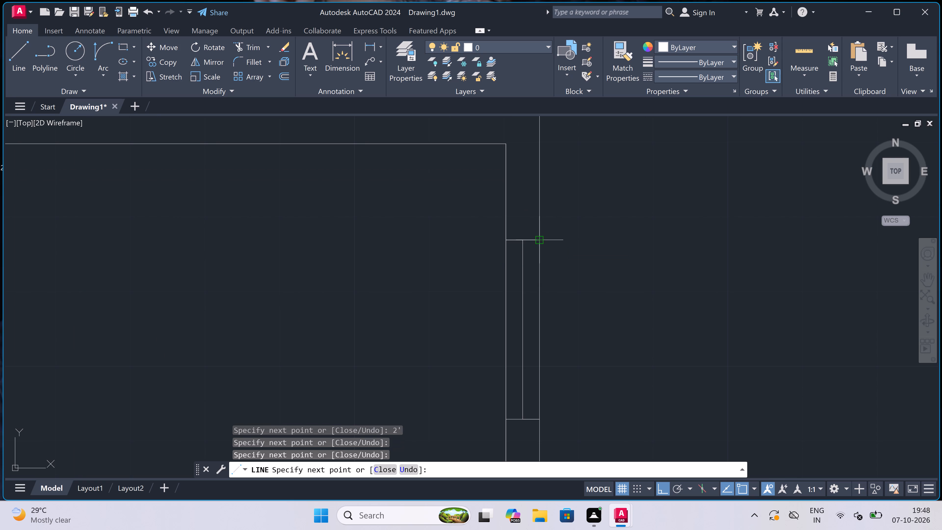
key(Escape)
Draw two lines across the right exterior wall of the room below that small room, 5' apart and joined by a mid-wall line.
key(space)
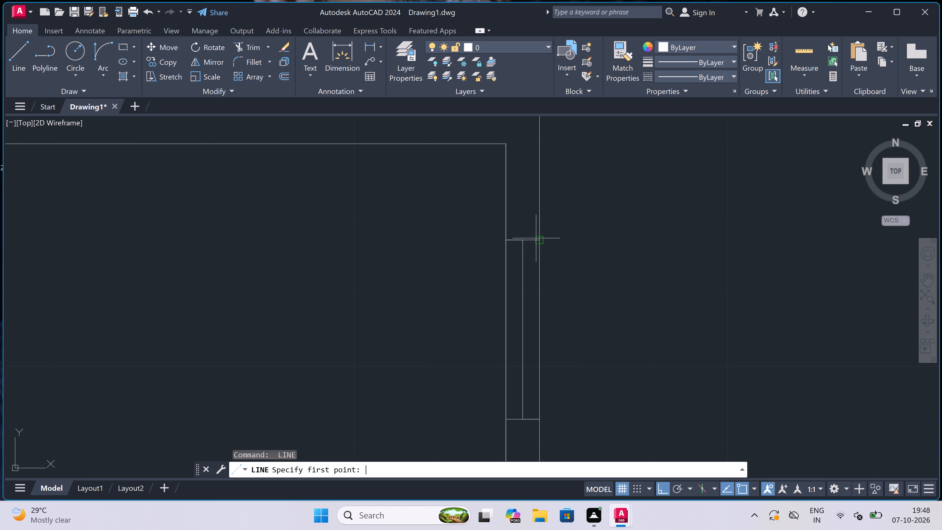
scroll(517, 225, down, 3)
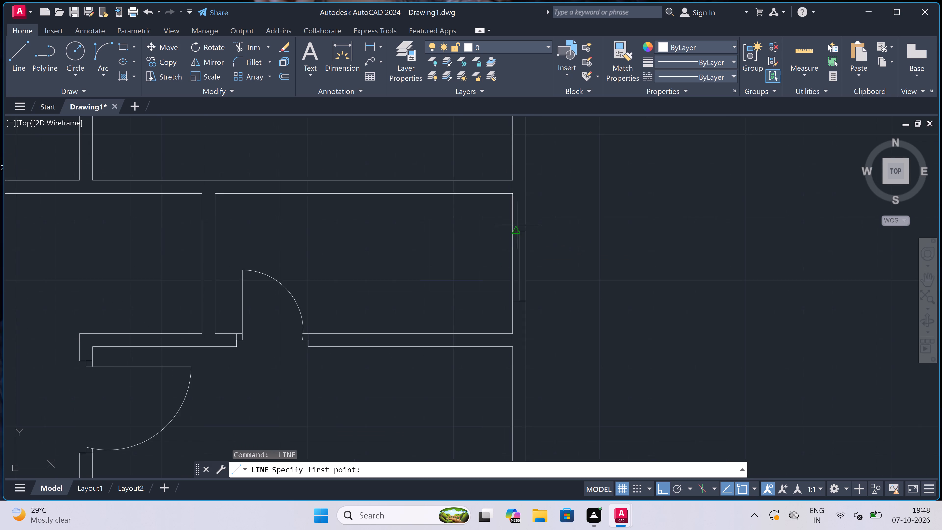
scroll(509, 254, down, 1)
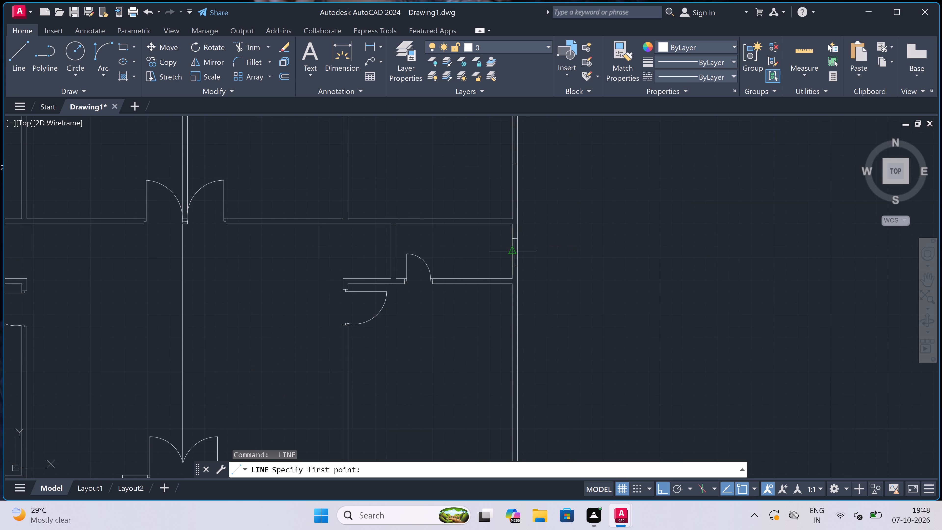
scroll(509, 254, down, 1)
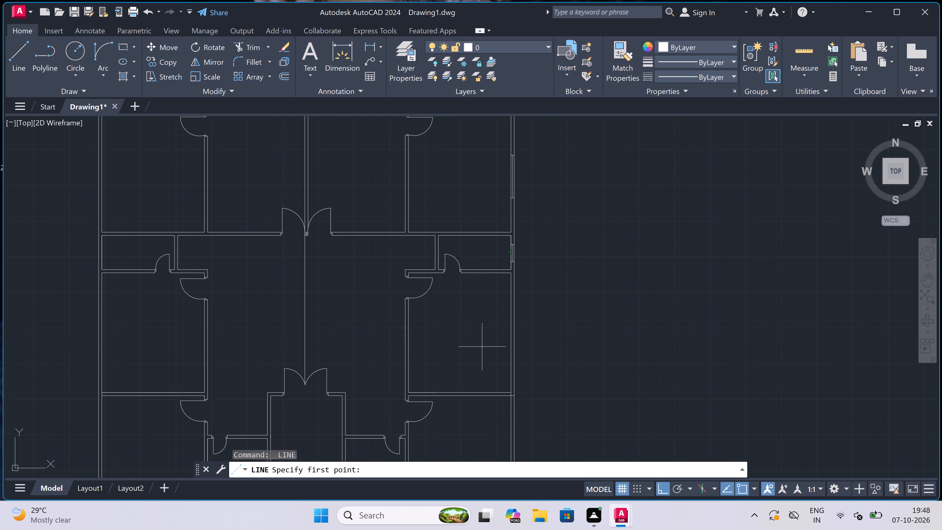
scroll(482, 347, up, 2)
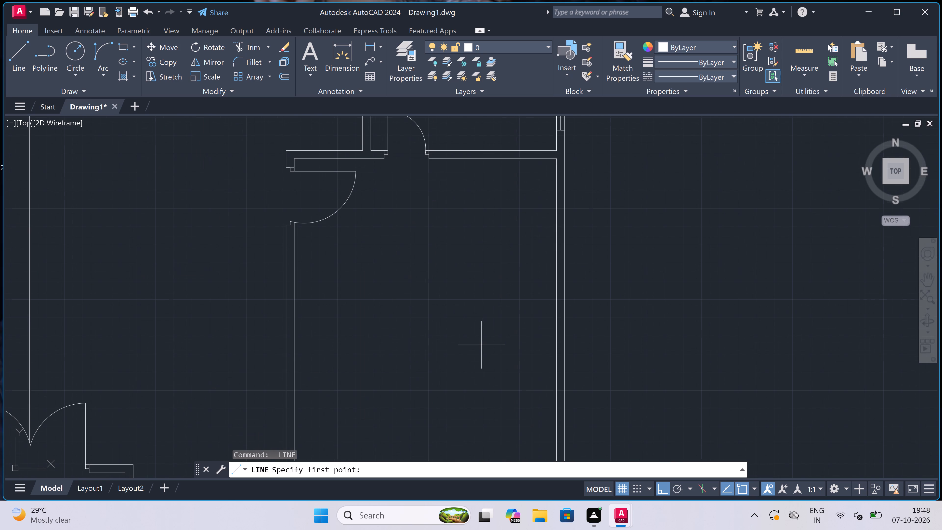
scroll(516, 309, down, 2)
scroll(522, 297, up, 1)
click(539, 274)
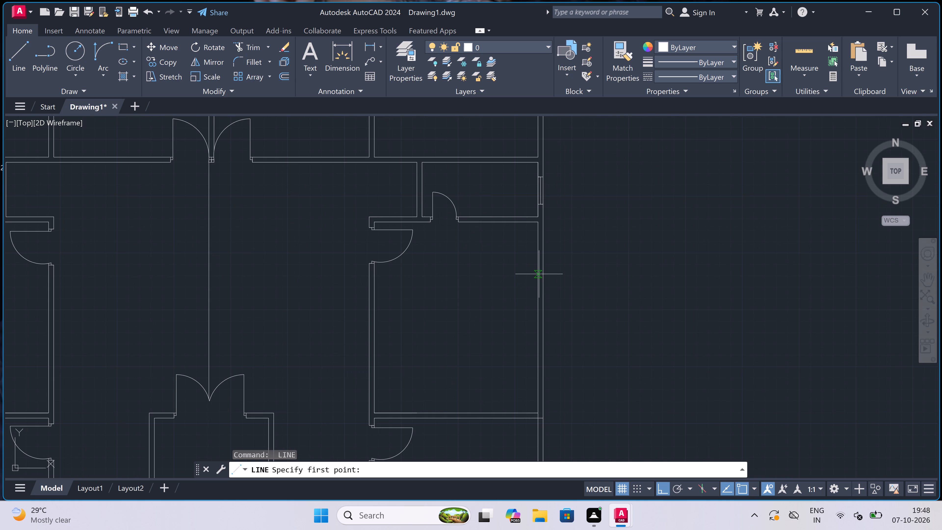
scroll(539, 274, up, 2)
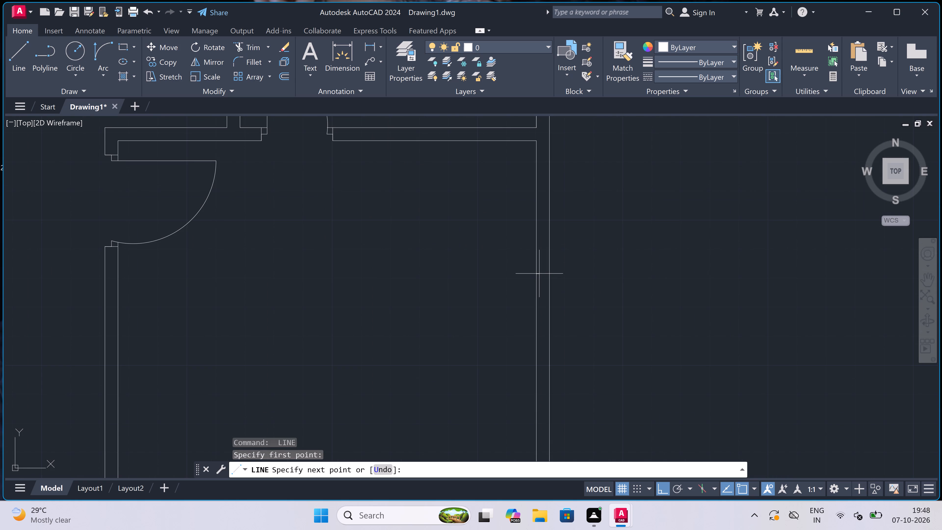
click(549, 273)
scroll(549, 278, up, 2)
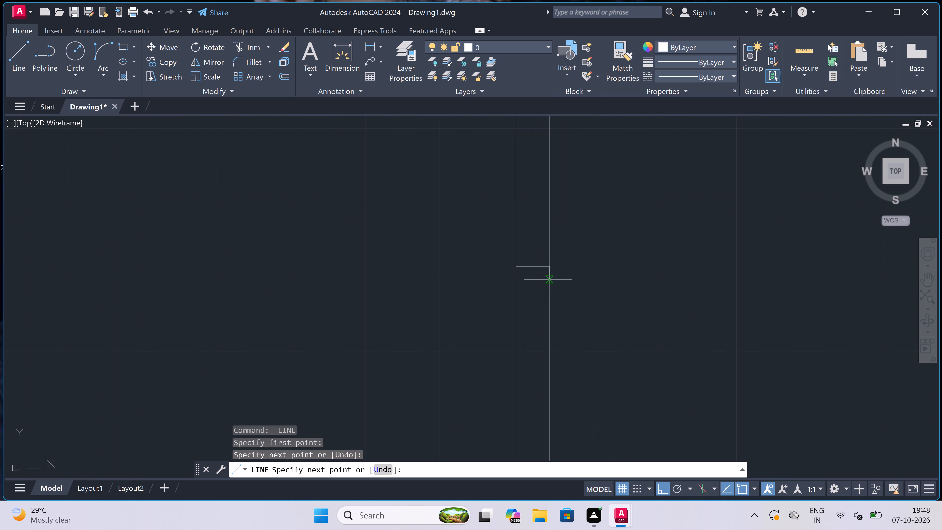
scroll(549, 278, up, 2)
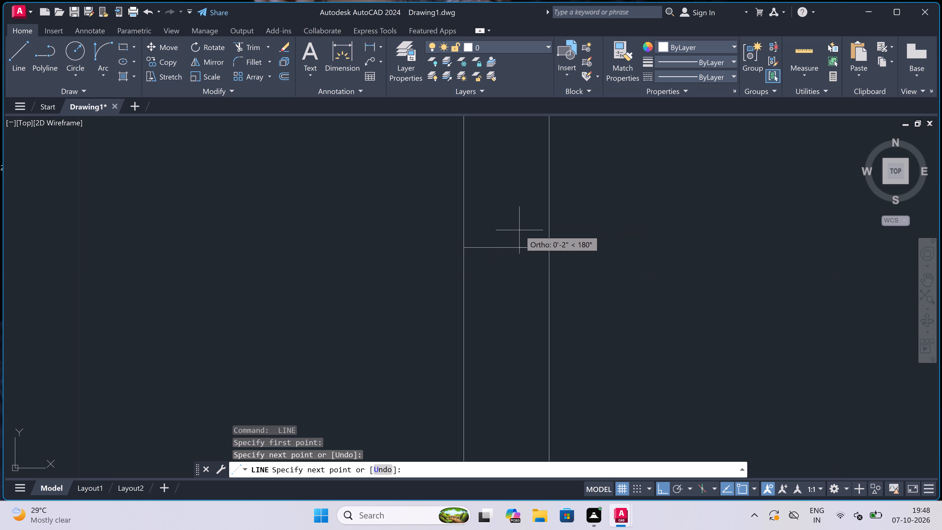
click(504, 248)
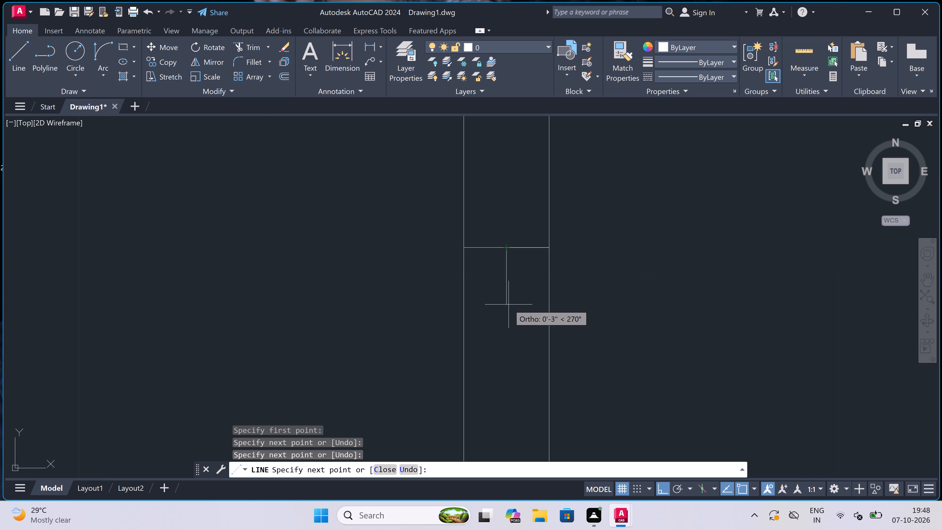
text(5')
key(space)
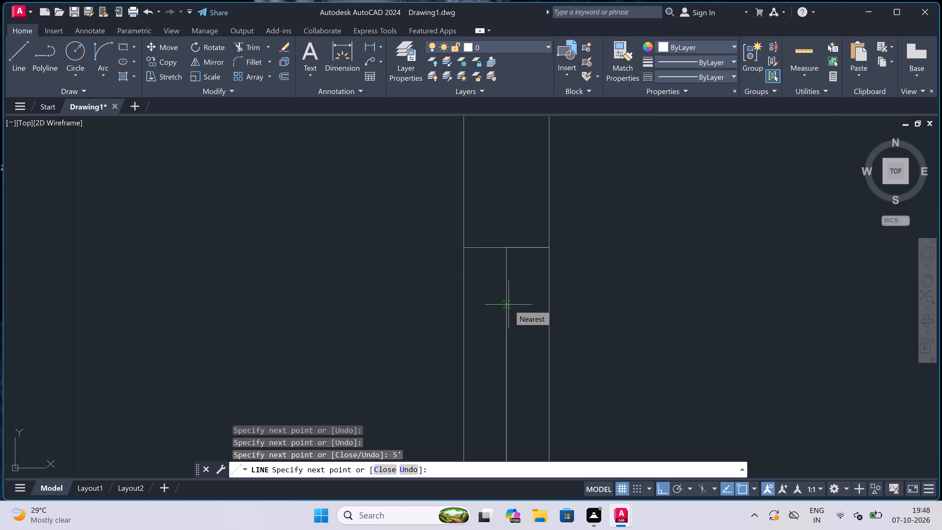
scroll(511, 301, down, 5)
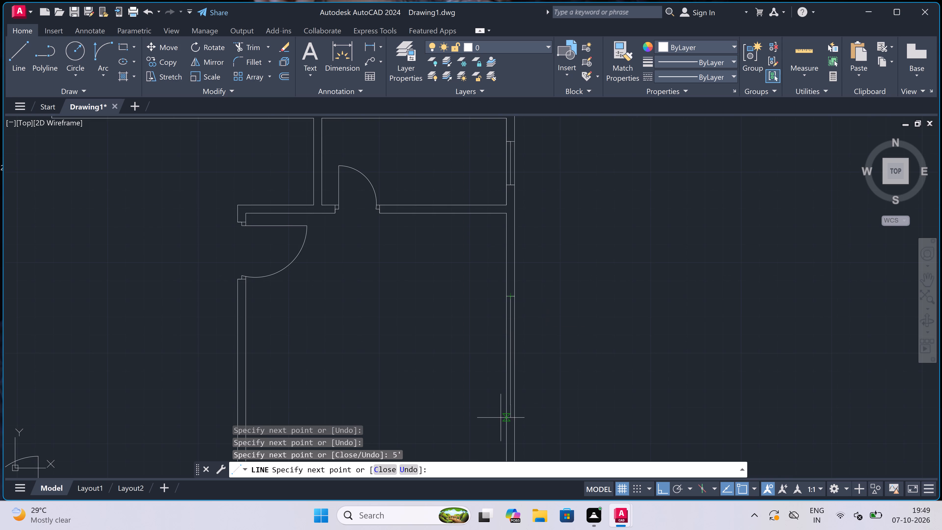
scroll(507, 420, up, 5)
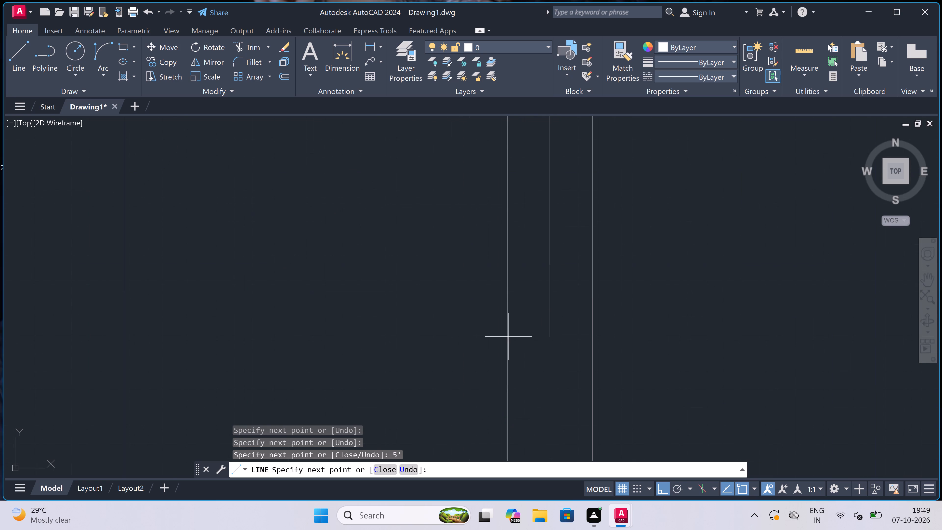
click(508, 267)
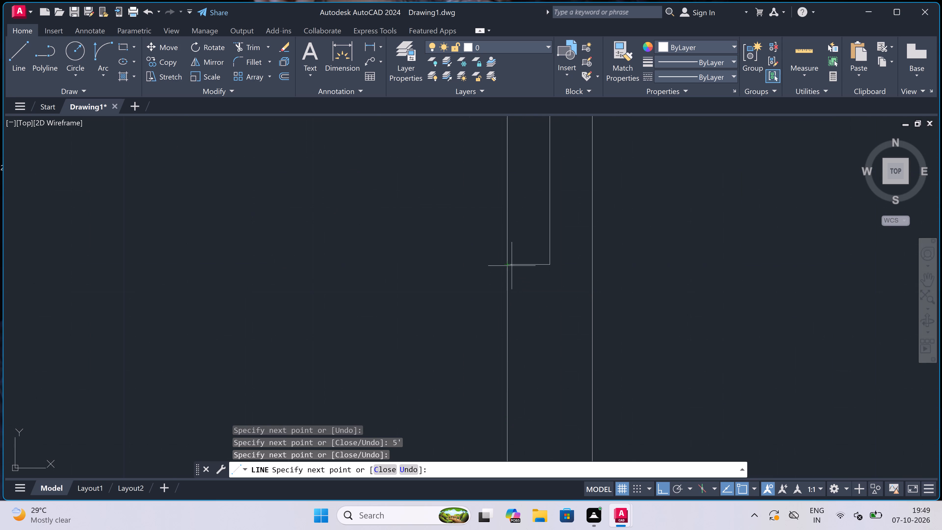
click(597, 264)
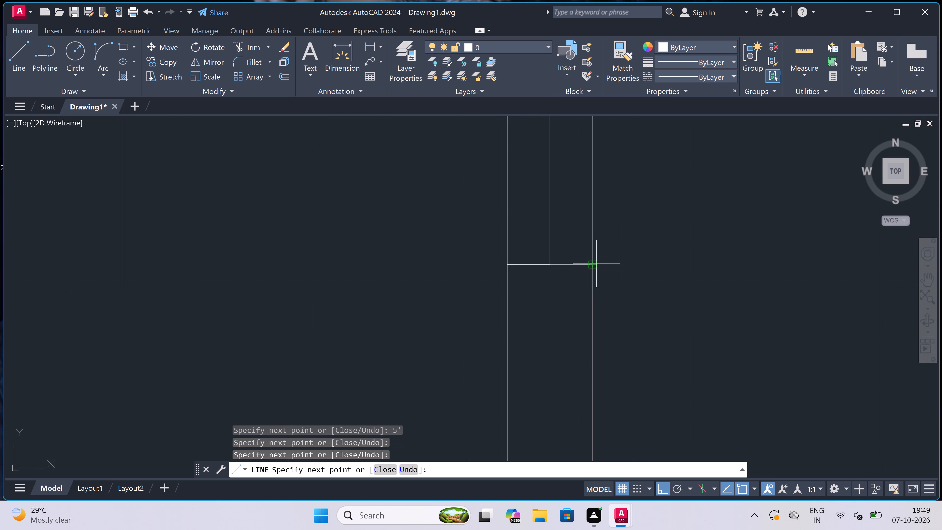
key(Escape)
Draw a line across the bottom-right room's bottom exterior wall near its left interior wall, with a 2" stub running right from its midpoint.
key(space)
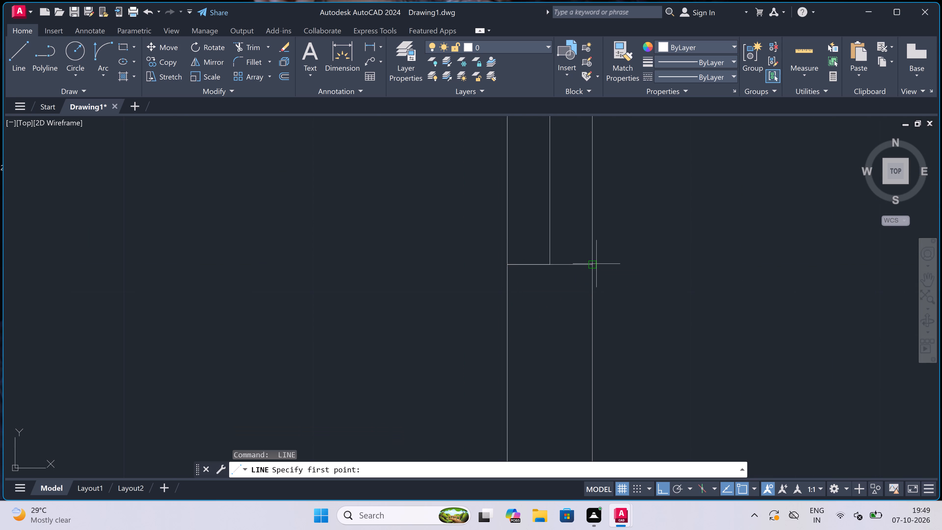
scroll(478, 266, down, 4)
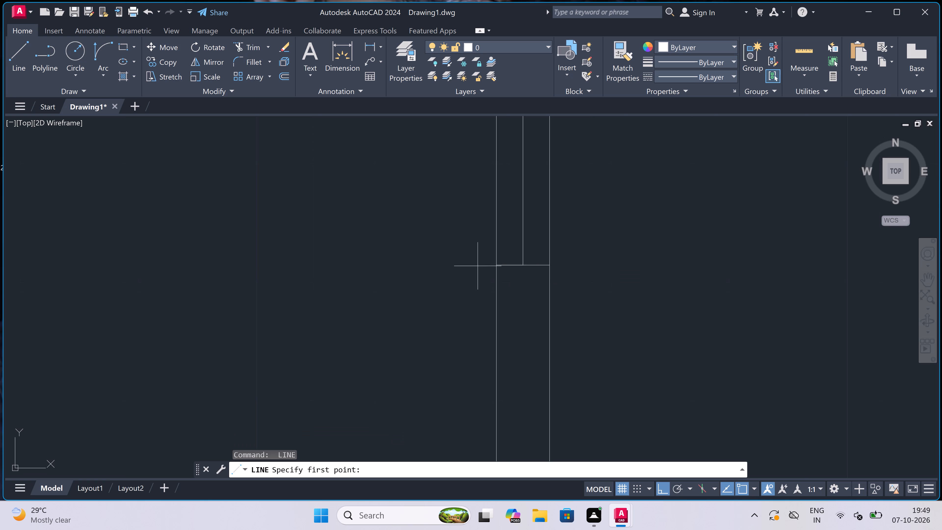
scroll(478, 266, down, 4)
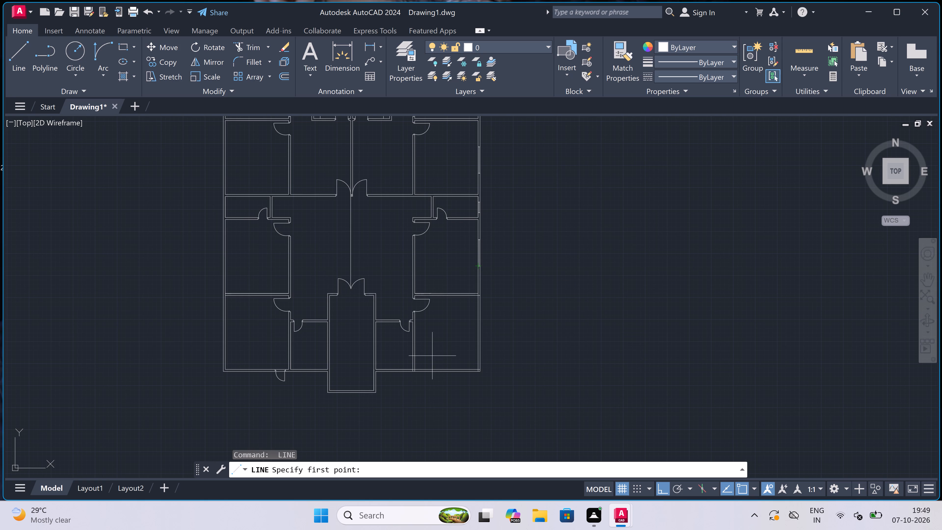
scroll(404, 382, up, 3)
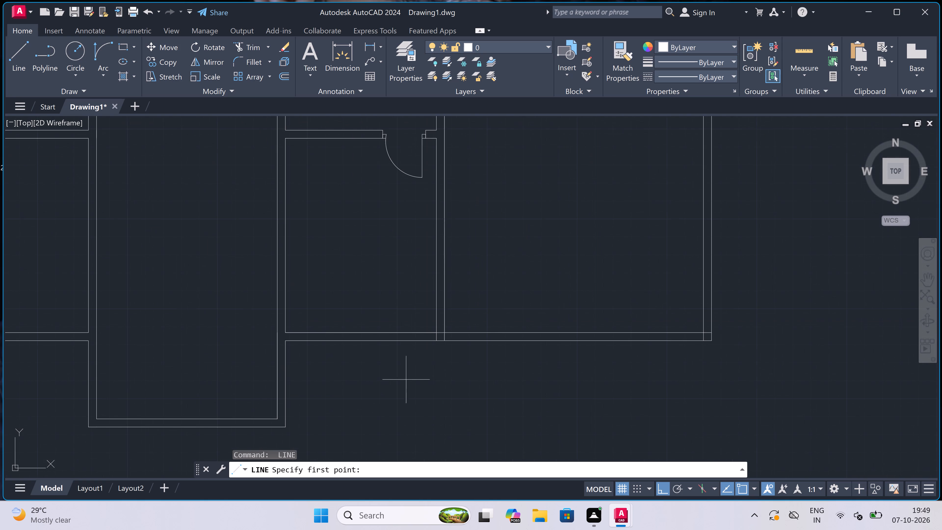
scroll(481, 333, up, 2)
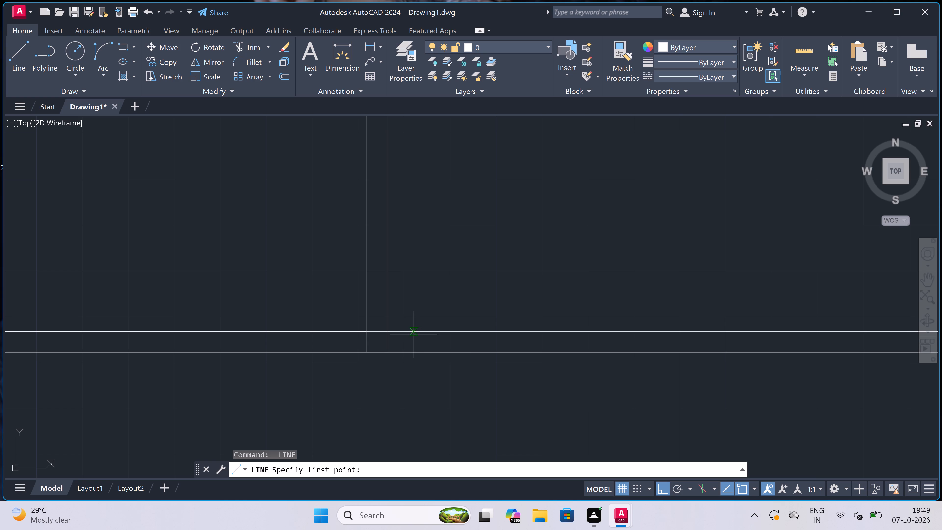
click(411, 334)
click(410, 354)
scroll(410, 354, down, 5)
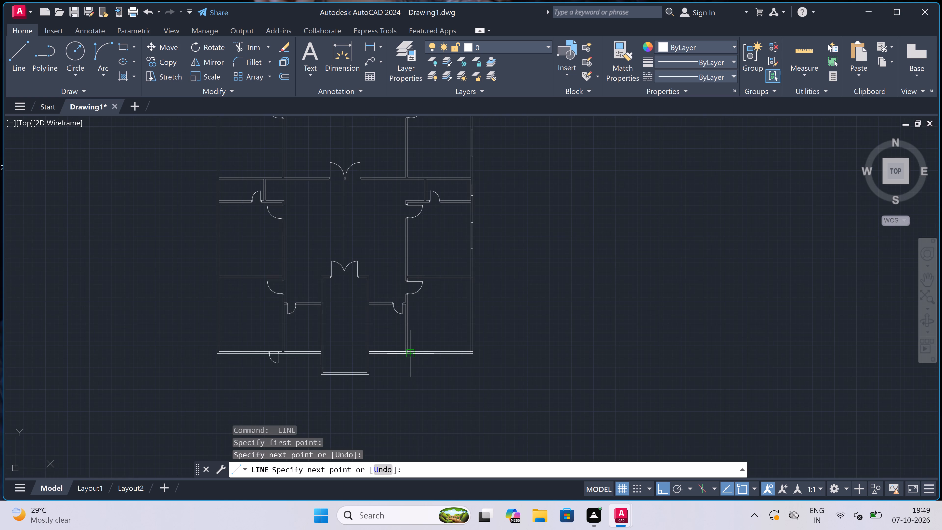
scroll(410, 354, up, 4)
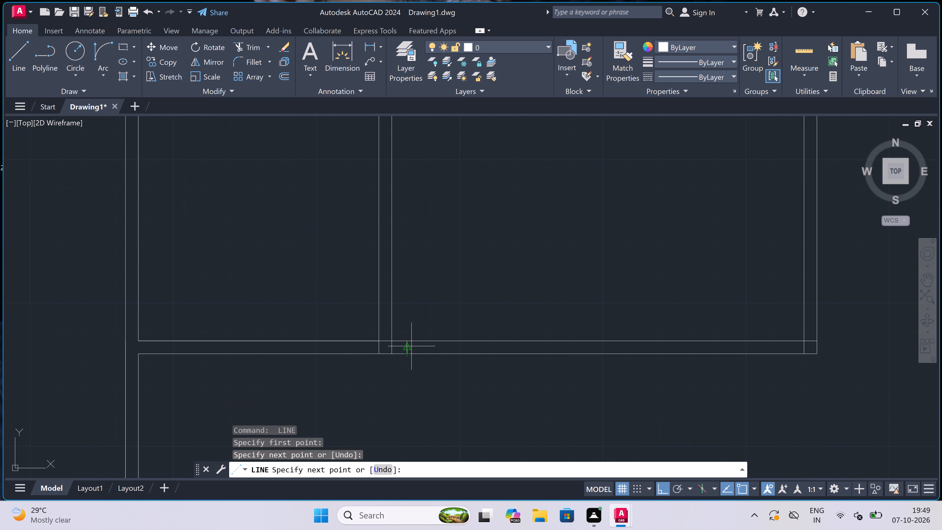
click(406, 350)
scroll(407, 349, up, 3)
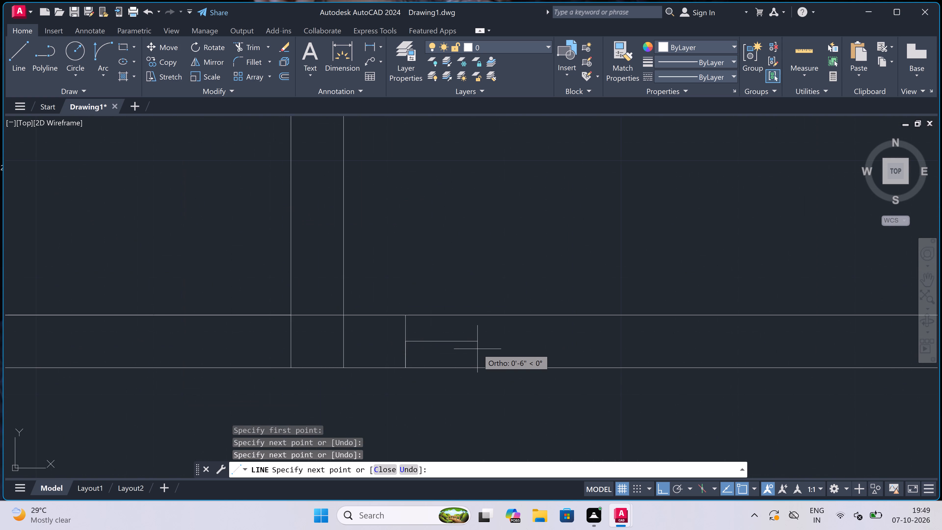
key(2)
text(")
key(space)
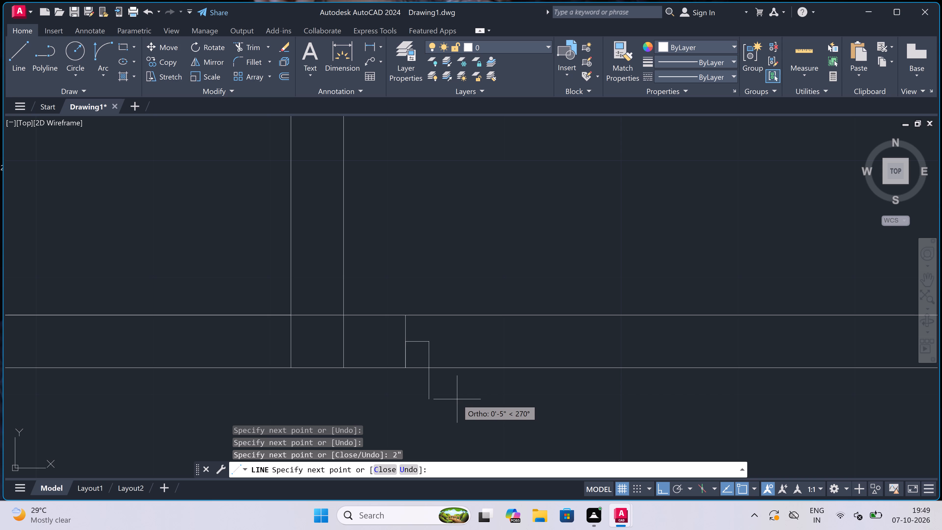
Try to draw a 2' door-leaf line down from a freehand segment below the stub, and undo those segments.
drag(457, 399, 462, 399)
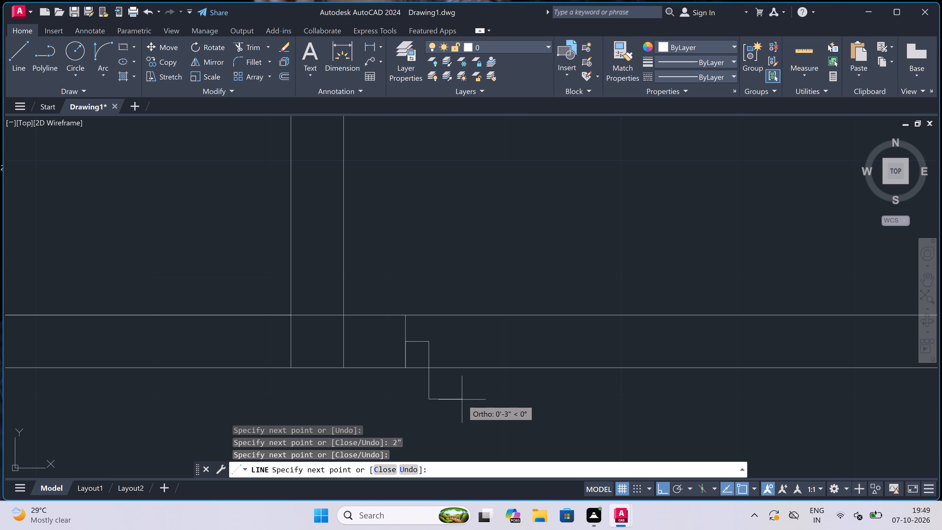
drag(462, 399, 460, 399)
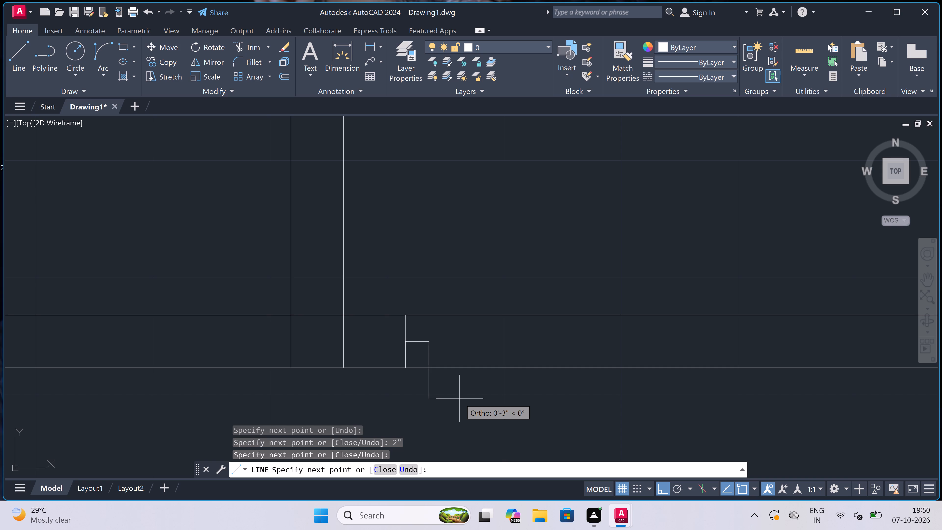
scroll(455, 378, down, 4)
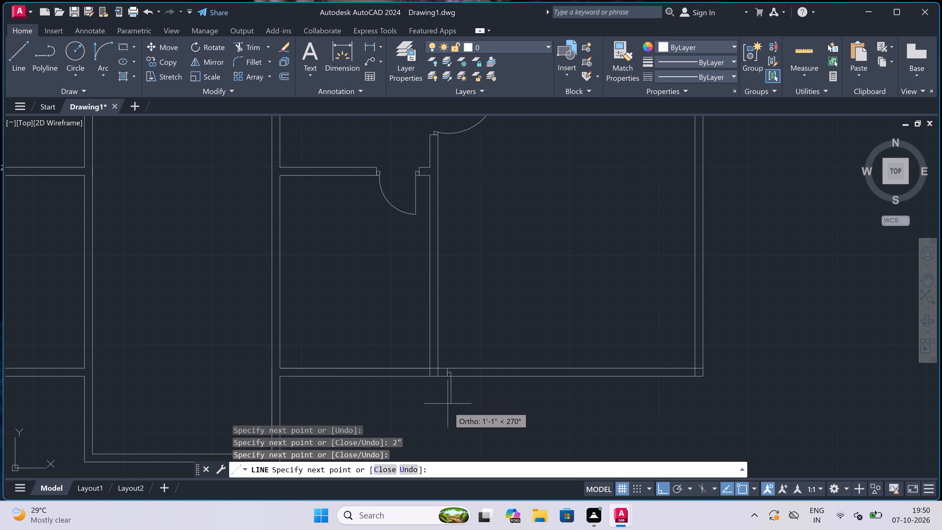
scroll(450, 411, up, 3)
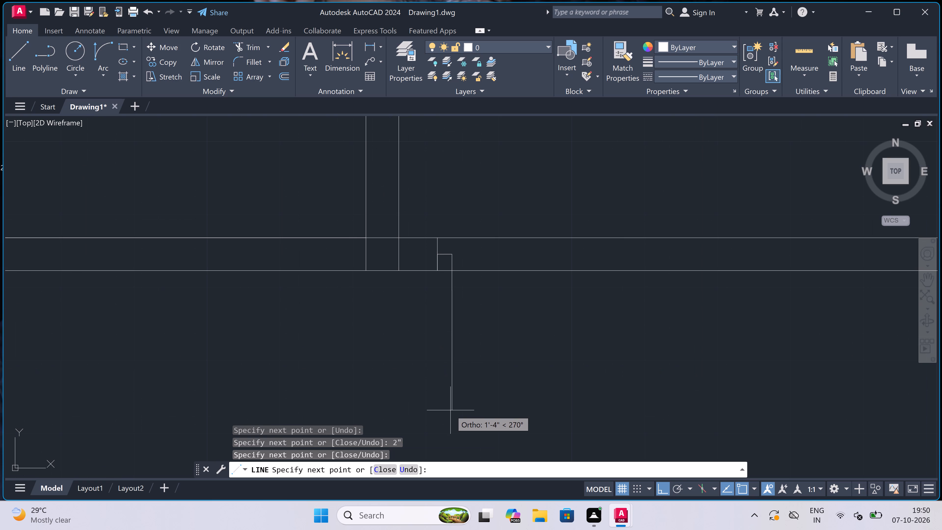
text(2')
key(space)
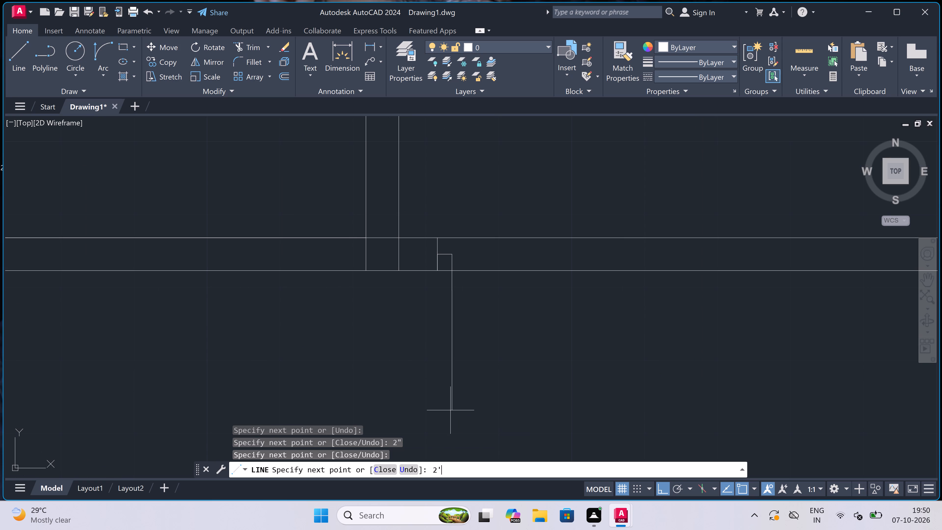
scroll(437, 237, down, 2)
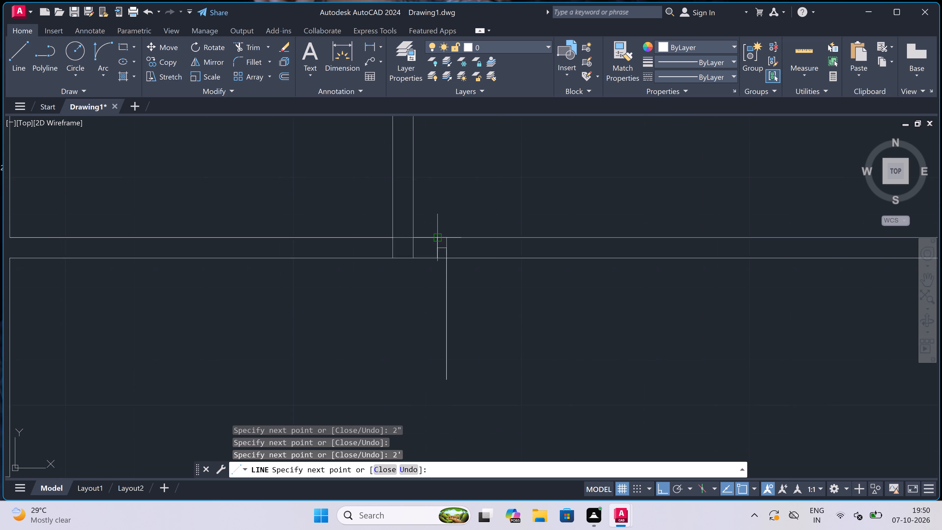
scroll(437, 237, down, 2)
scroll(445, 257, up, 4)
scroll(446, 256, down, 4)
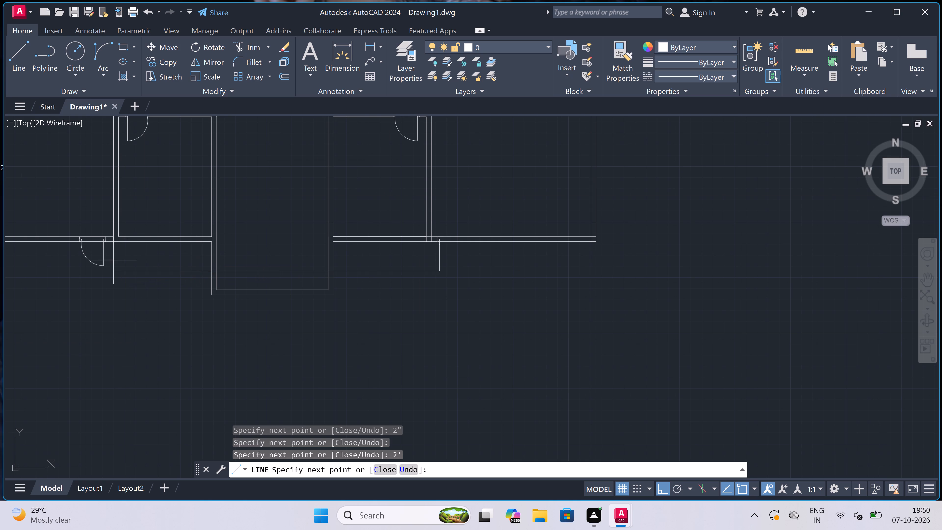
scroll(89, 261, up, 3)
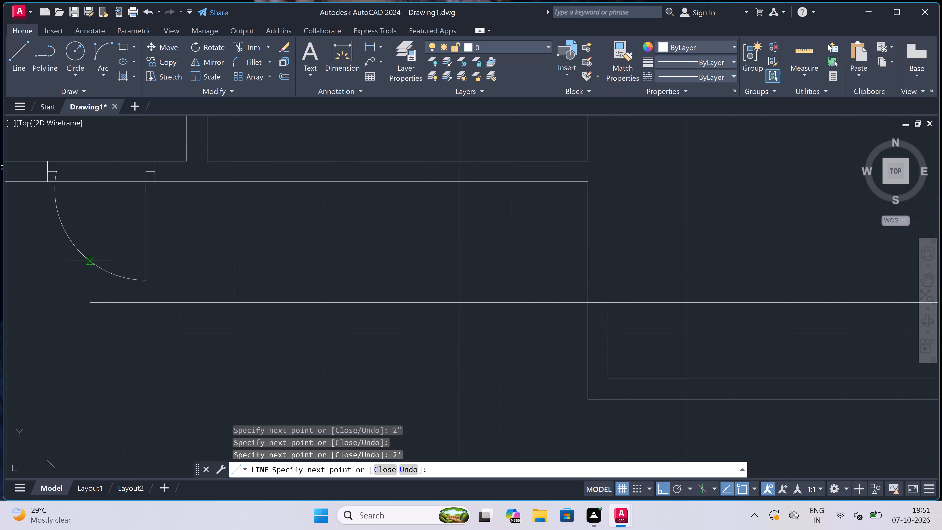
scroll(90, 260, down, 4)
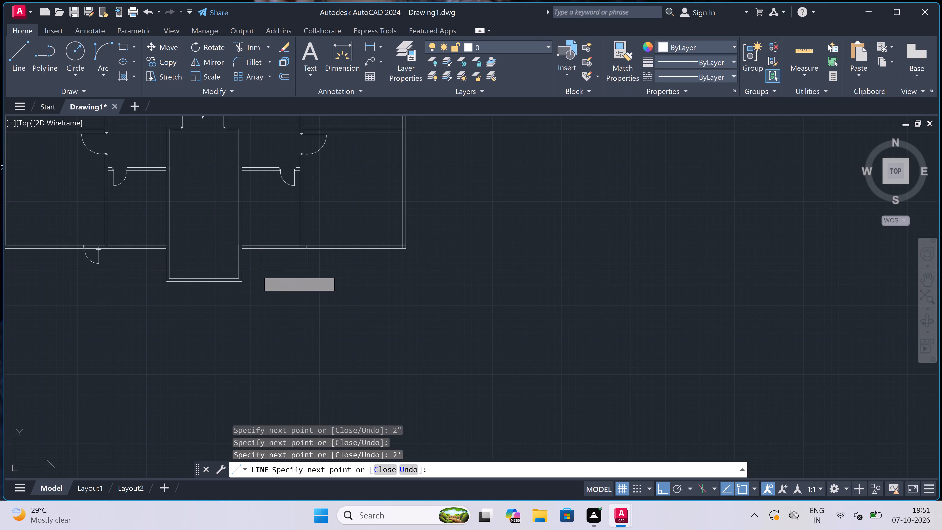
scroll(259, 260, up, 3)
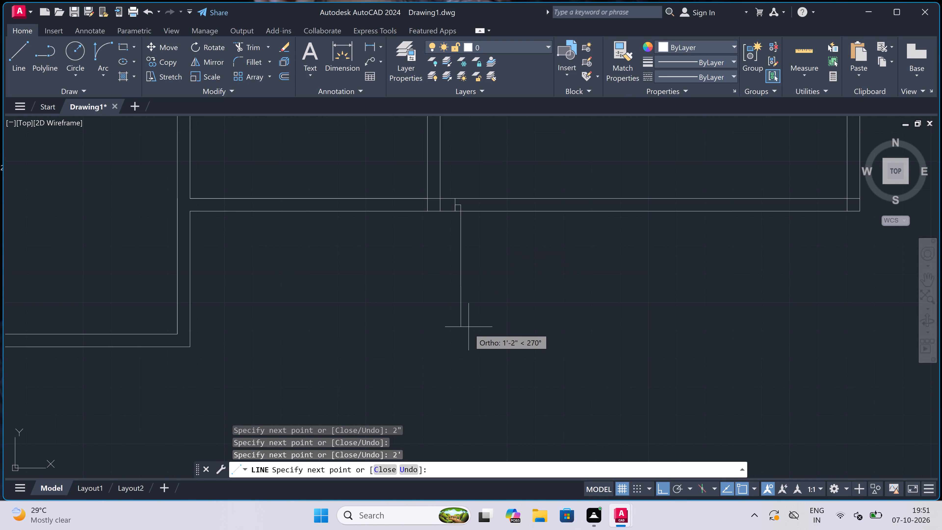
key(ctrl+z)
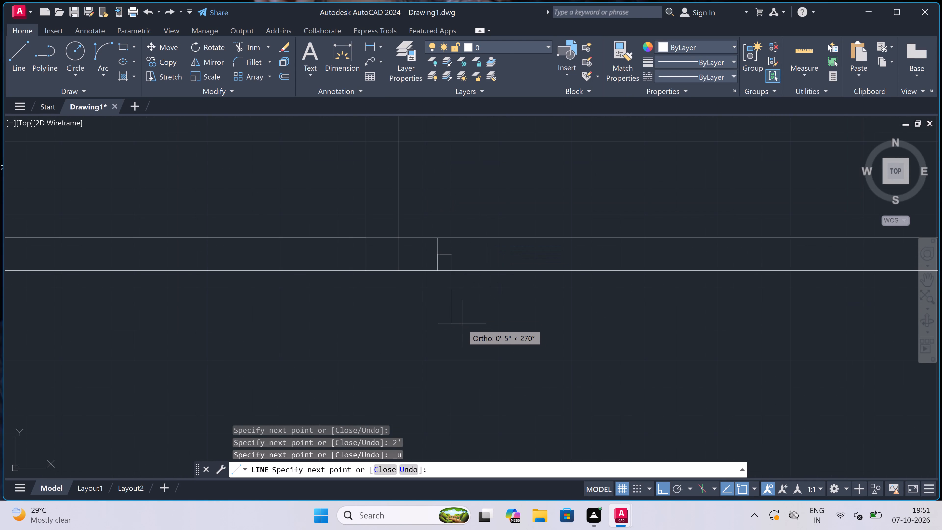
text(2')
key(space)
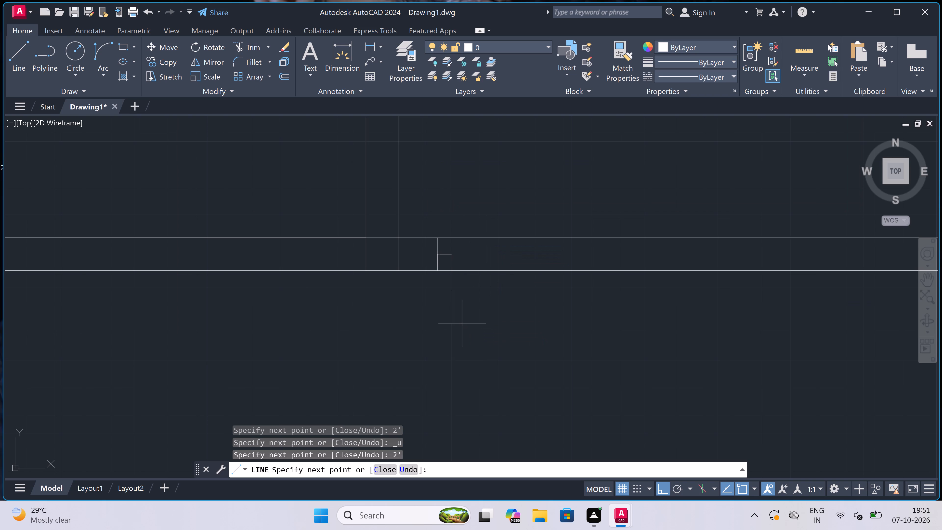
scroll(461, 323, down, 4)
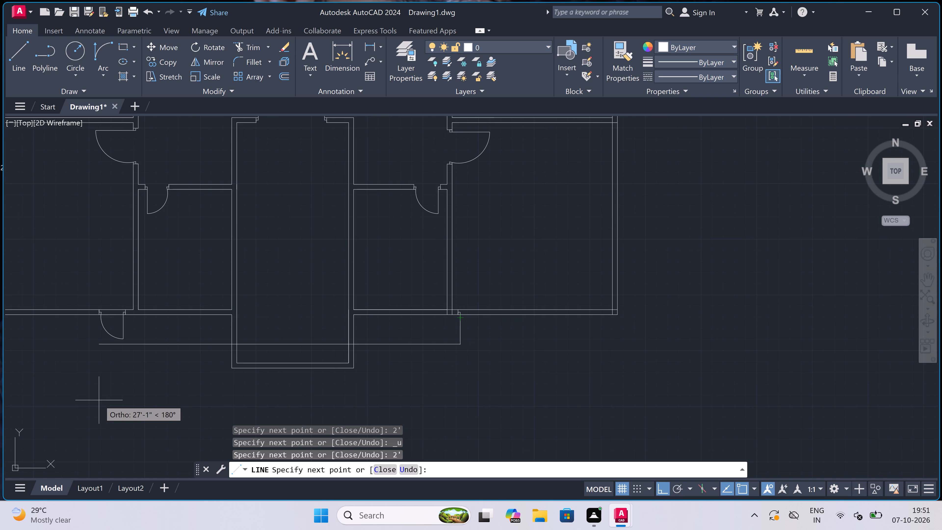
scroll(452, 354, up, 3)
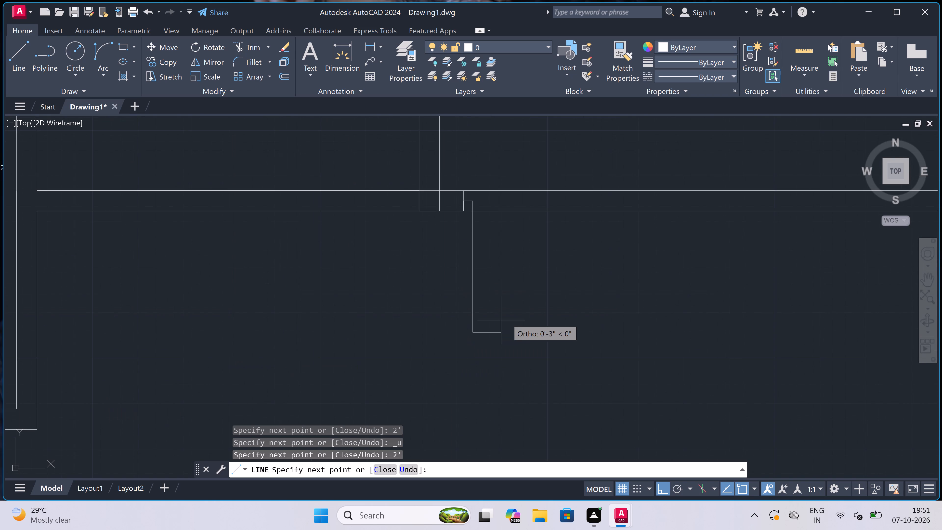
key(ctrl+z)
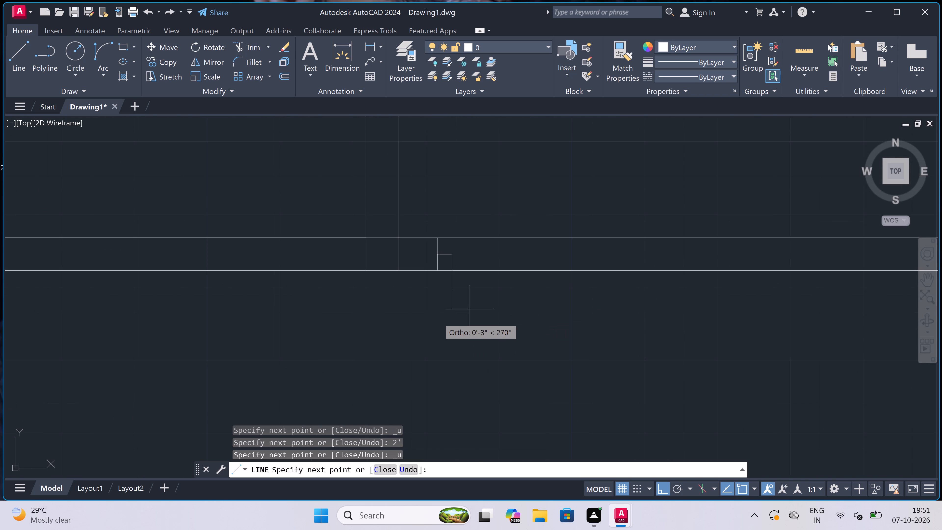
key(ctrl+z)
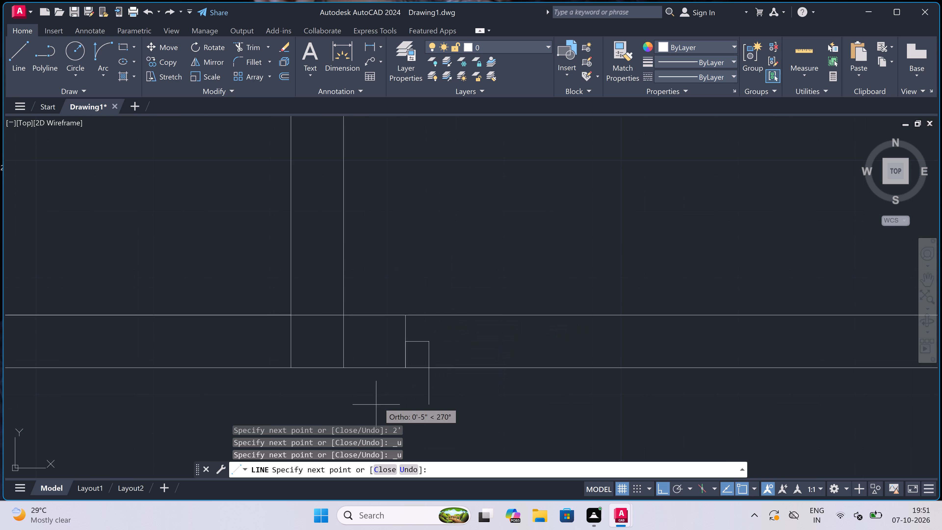
Draw a 2' door-leaf line straight down from the end of the 2" stub.
scroll(507, 344, down, 3)
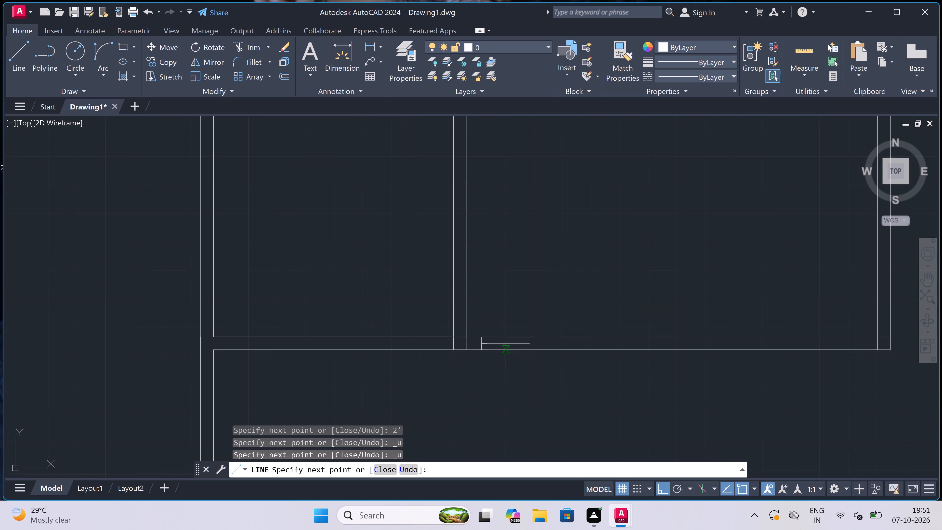
scroll(470, 384, up, 2)
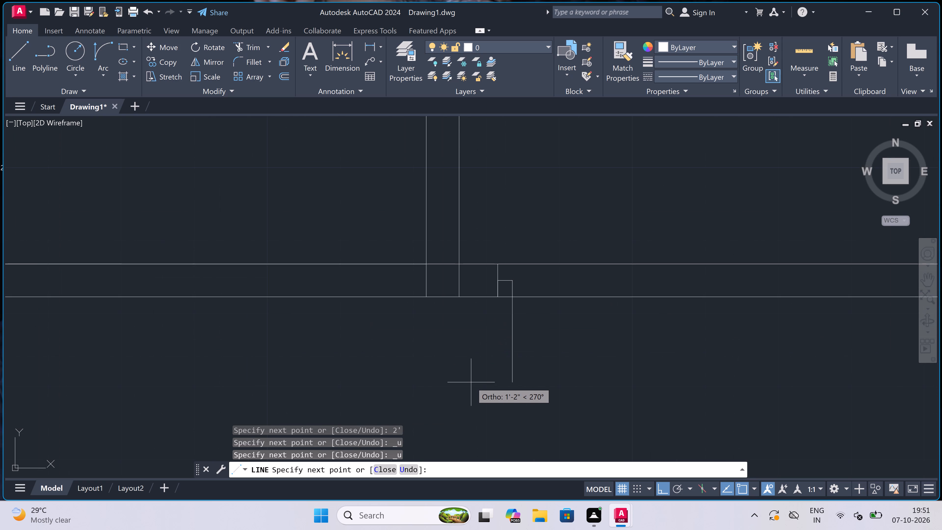
text(2')
key(space)
key(Escape)
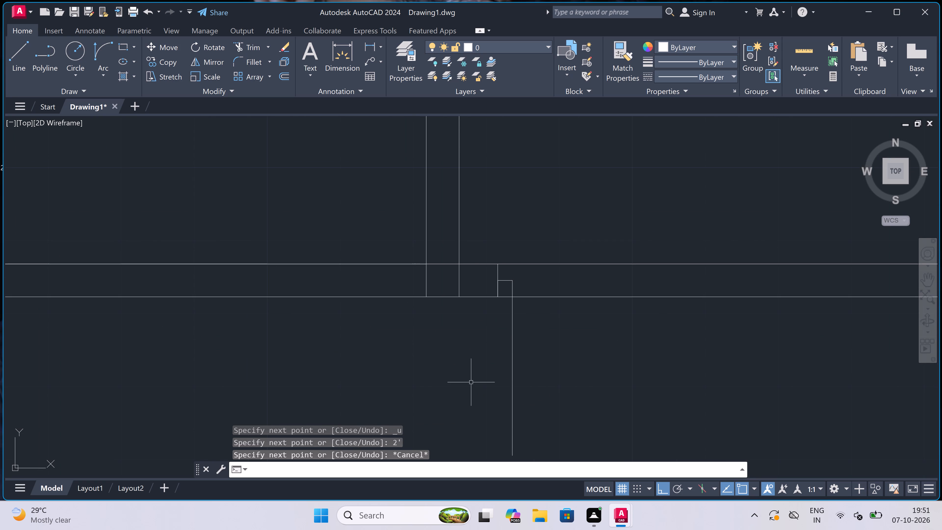
Draw a second line across the bottom exterior wall to the right of the door leaf, with a 2" segment down from its midpoint.
scroll(468, 361, down, 4)
scroll(482, 388, up, 4)
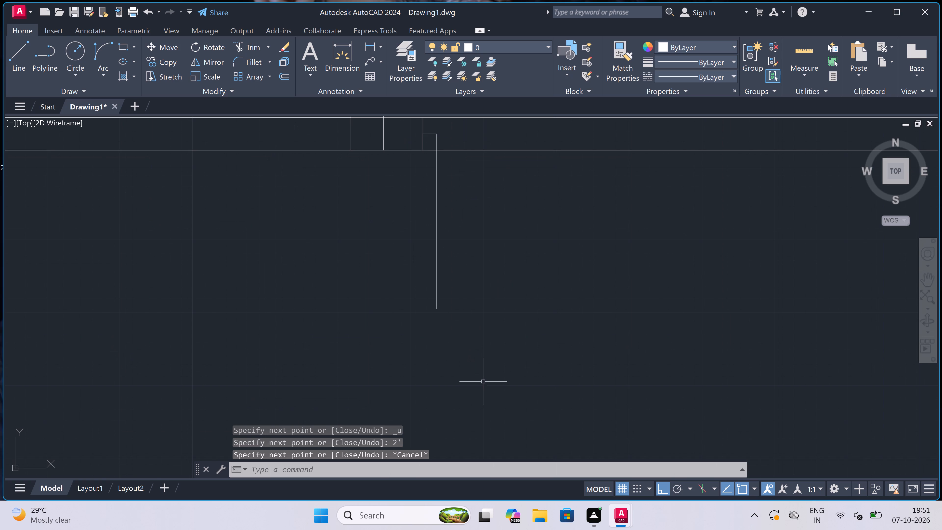
scroll(485, 365, down, 1)
key(space)
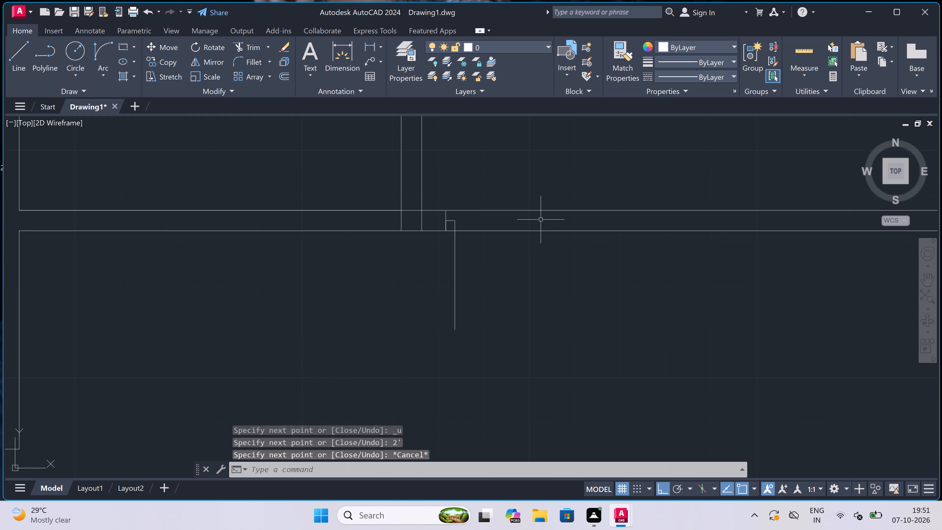
click(556, 228)
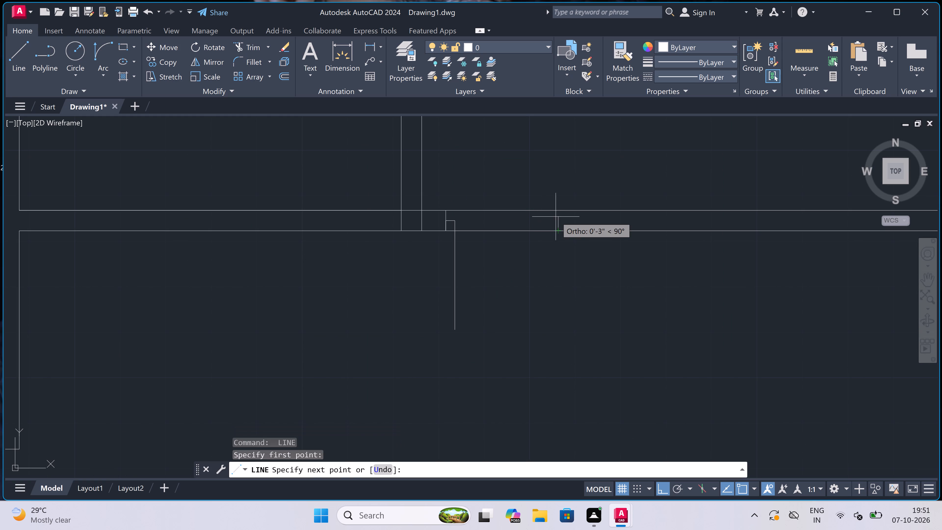
click(558, 214)
click(560, 224)
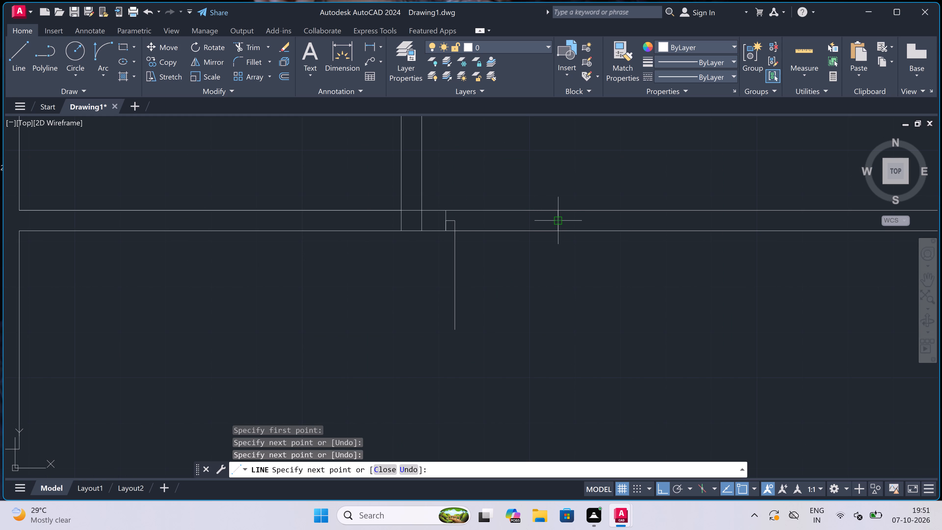
text(2")
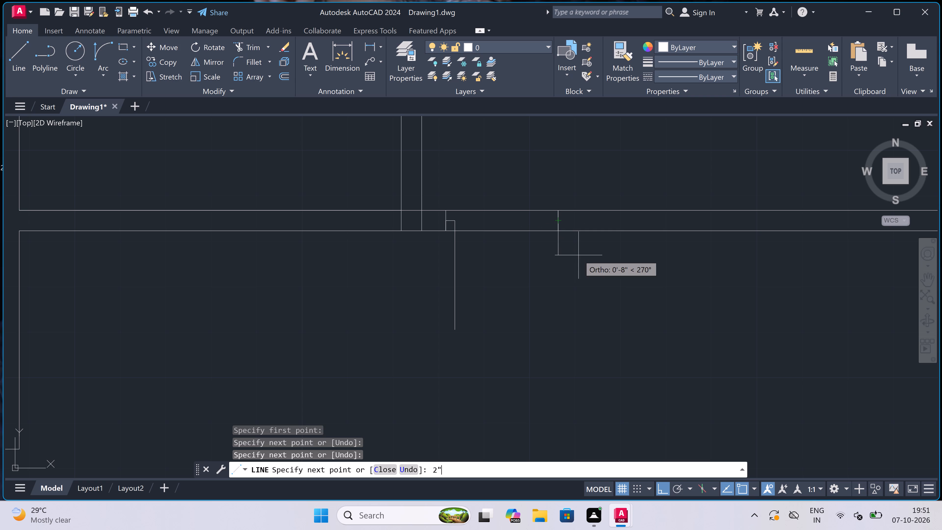
key(space)
key(Escape)
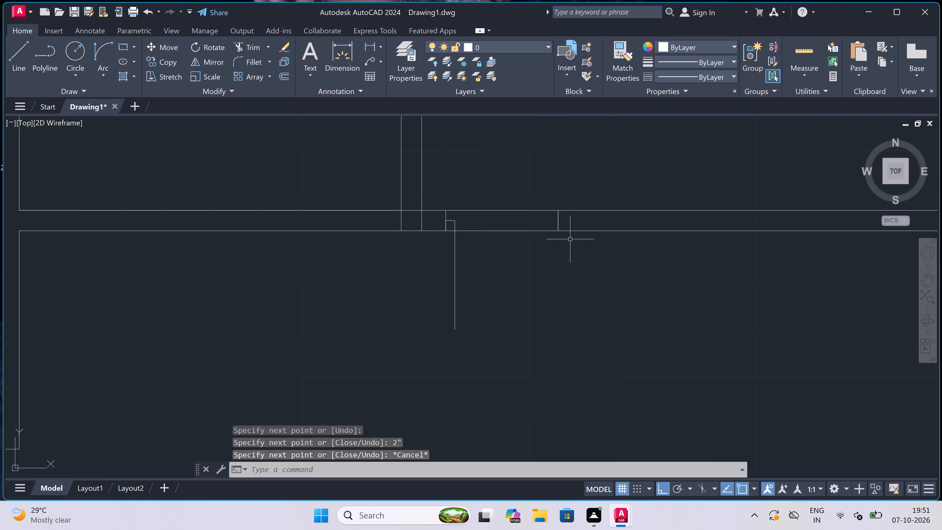
Draw a 2" segment leftward from the midpoint of the second jamb line, facing the door leaf.
key(space)
click(559, 222)
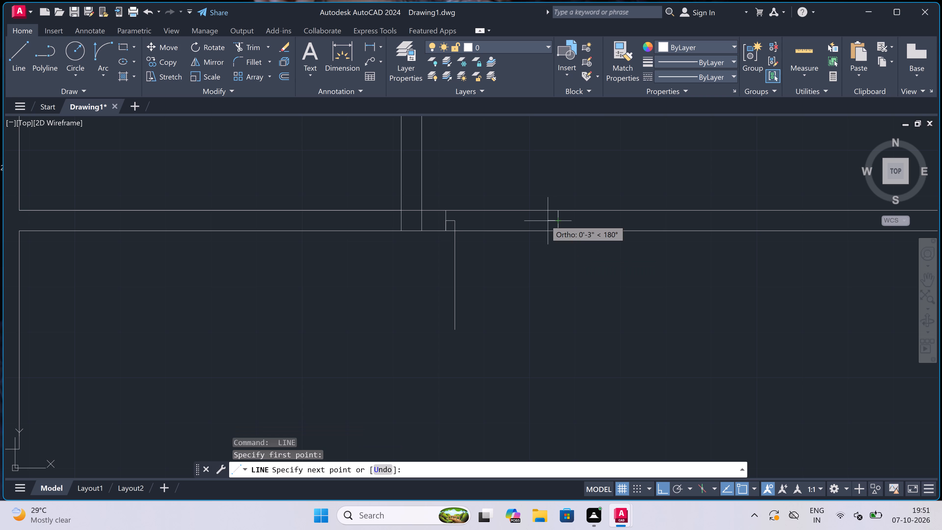
text(2")
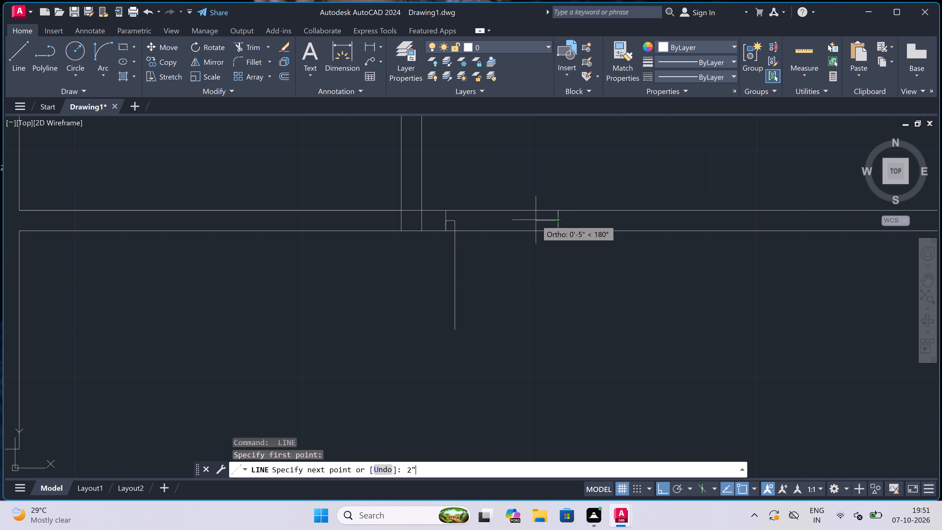
key(space)
key(Escape)
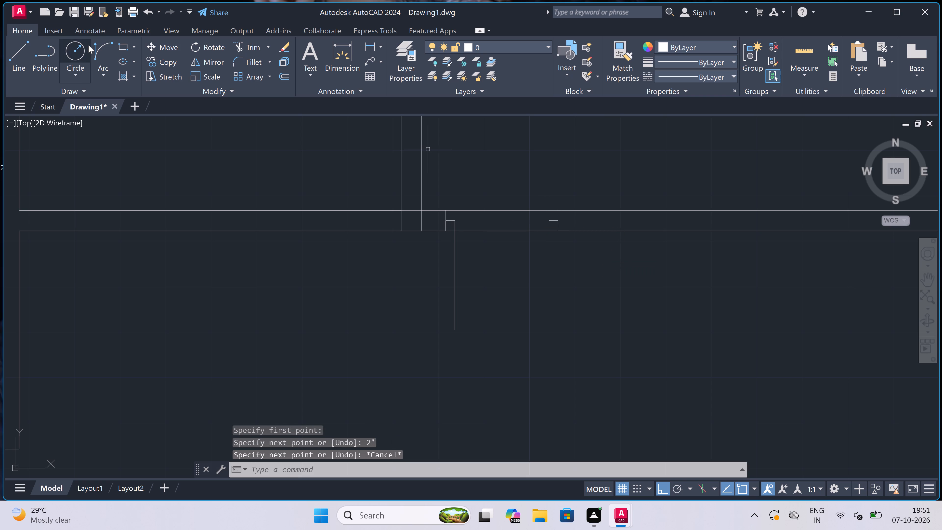
Draw the door-swing arc from the door leaf's lower end to the end of the opposite jamb's 2" segment.
click(96, 45)
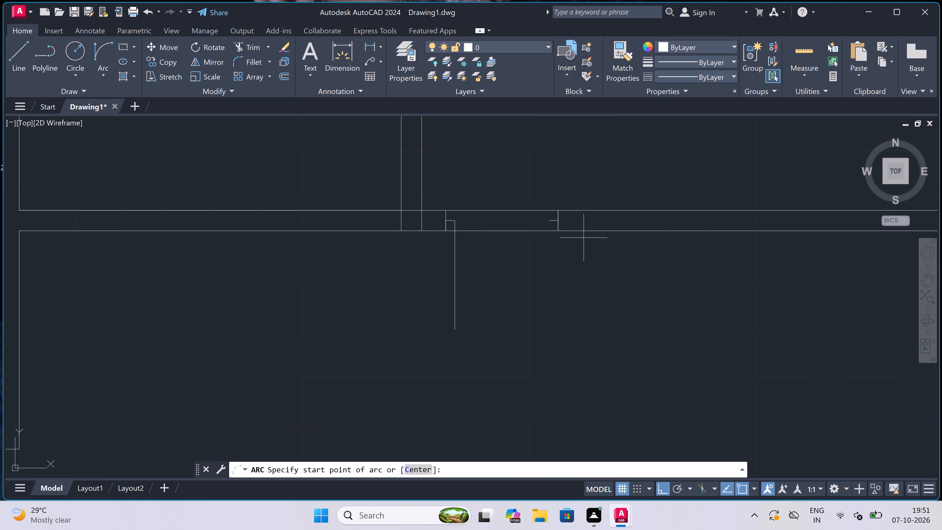
click(456, 328)
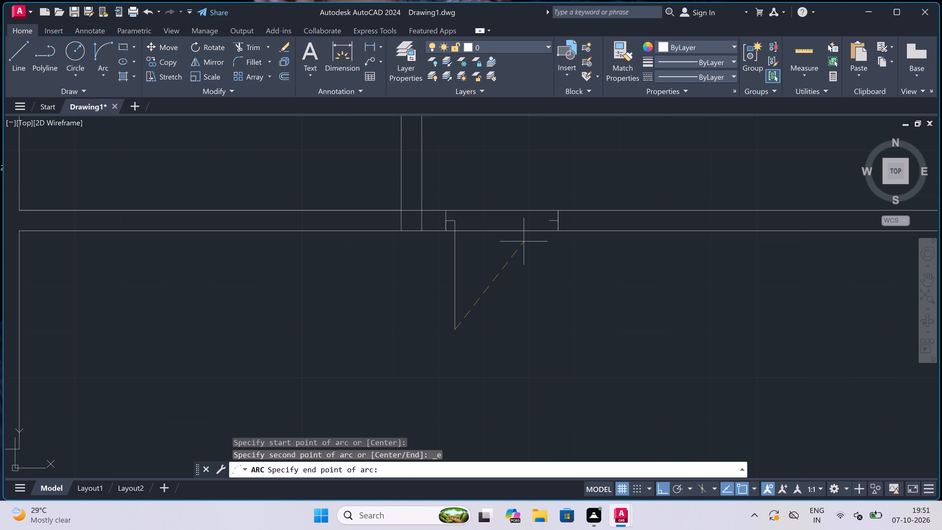
click(551, 217)
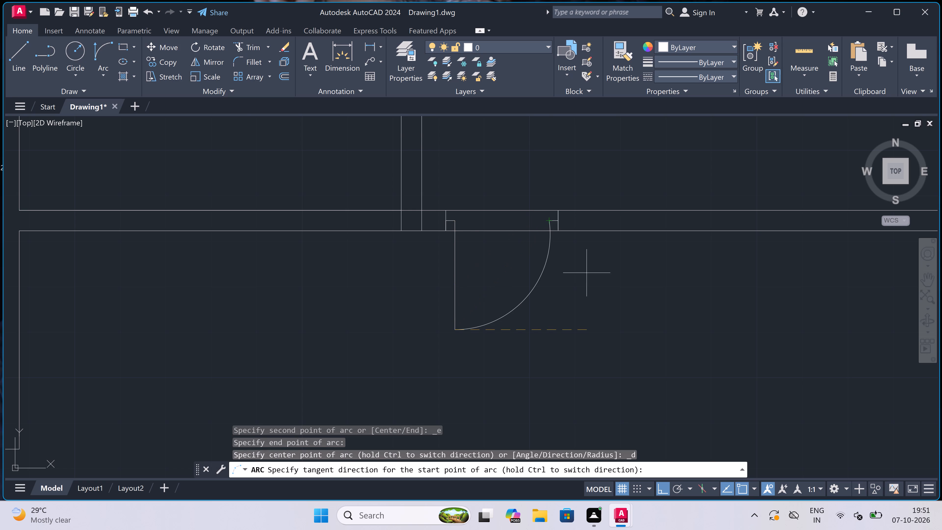
click(597, 286)
Trim both exterior wall lines between the two jambs to open the new doorway.
key(t)
key(r)
key(space)
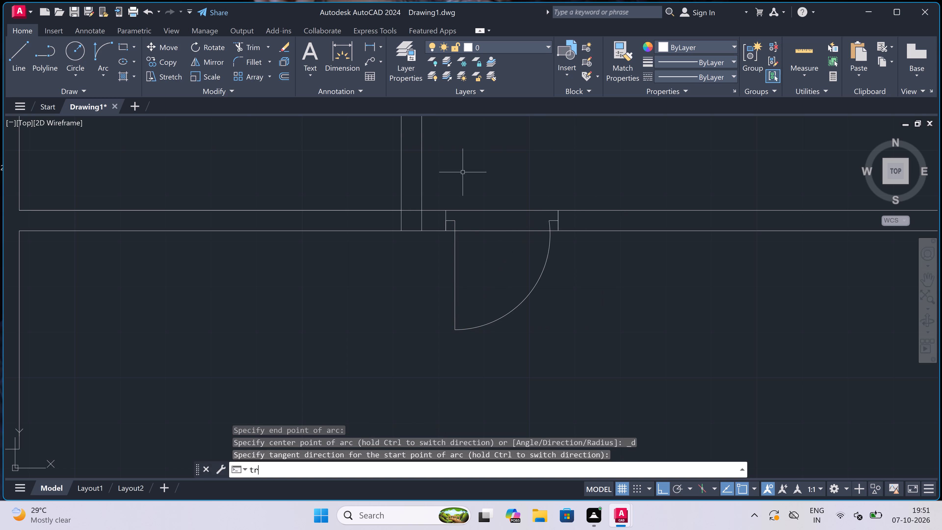
click(482, 182)
drag(513, 248, 513, 245)
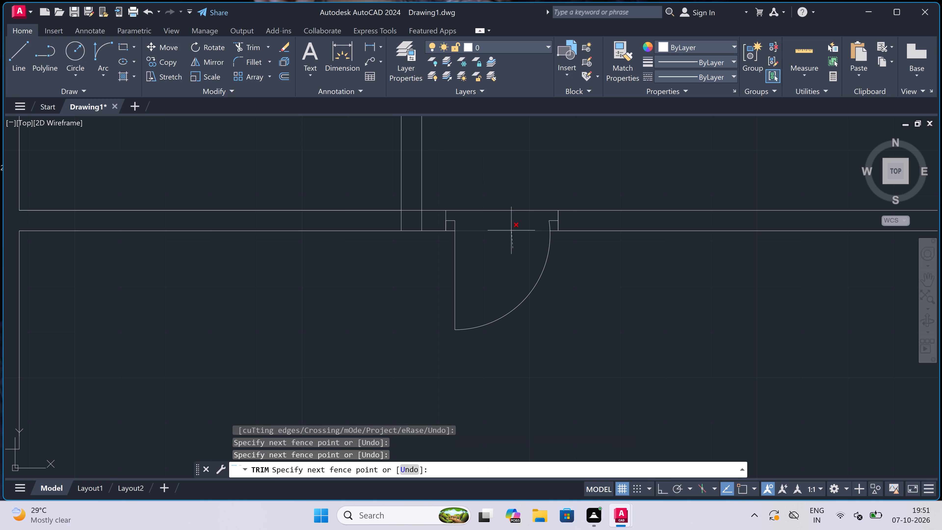
click(506, 207)
drag(506, 208, 497, 213)
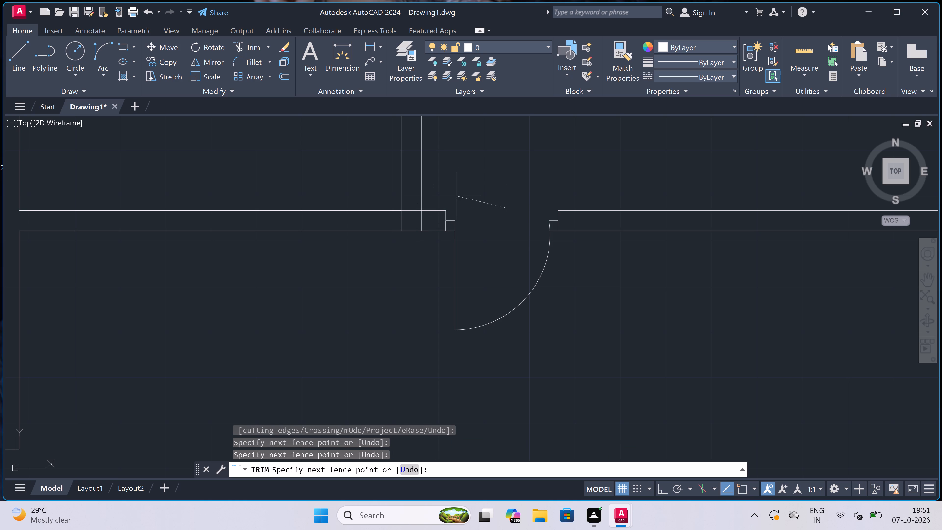
click(457, 195)
Trim the overlapping lines where the interior wall beside the new door meets the bottom exterior wall.
scroll(425, 220, up, 2)
click(425, 220)
drag(425, 220, 394, 220)
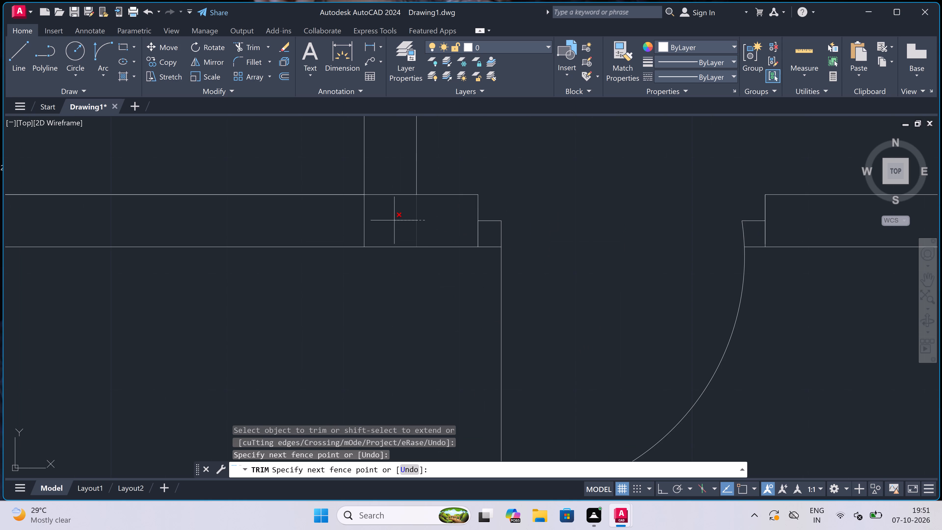
click(268, 231)
click(384, 218)
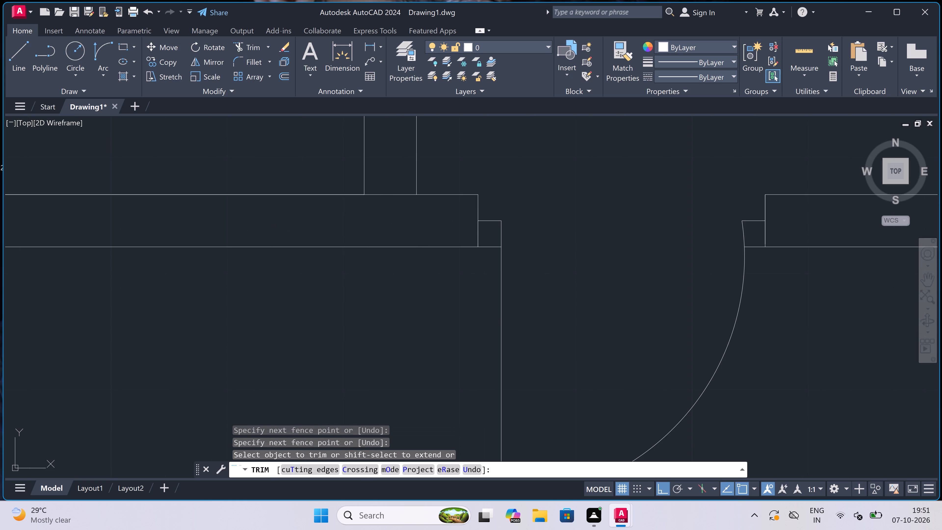
click(387, 188)
click(389, 217)
scroll(390, 217, down, 2)
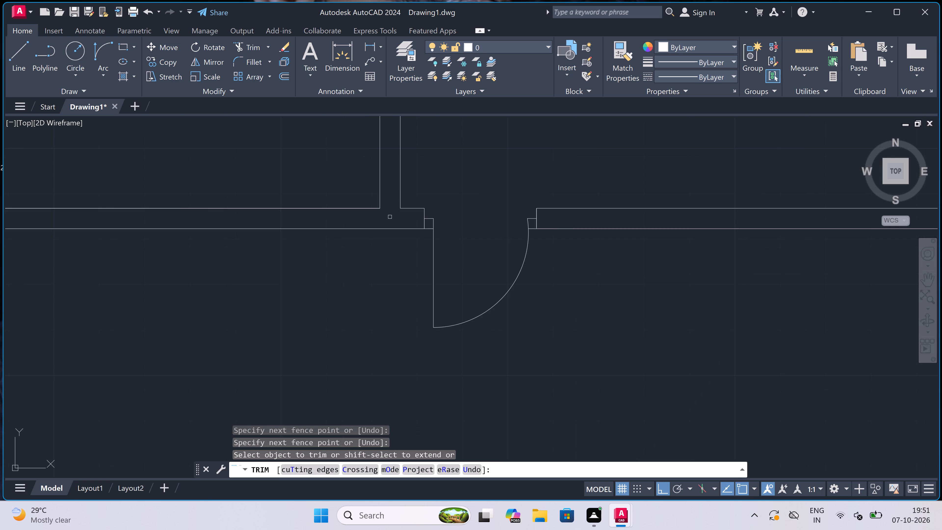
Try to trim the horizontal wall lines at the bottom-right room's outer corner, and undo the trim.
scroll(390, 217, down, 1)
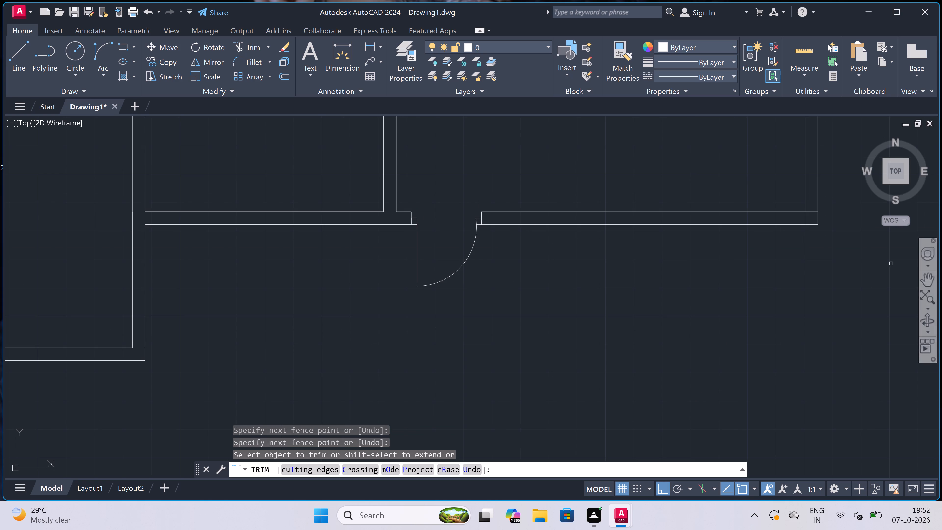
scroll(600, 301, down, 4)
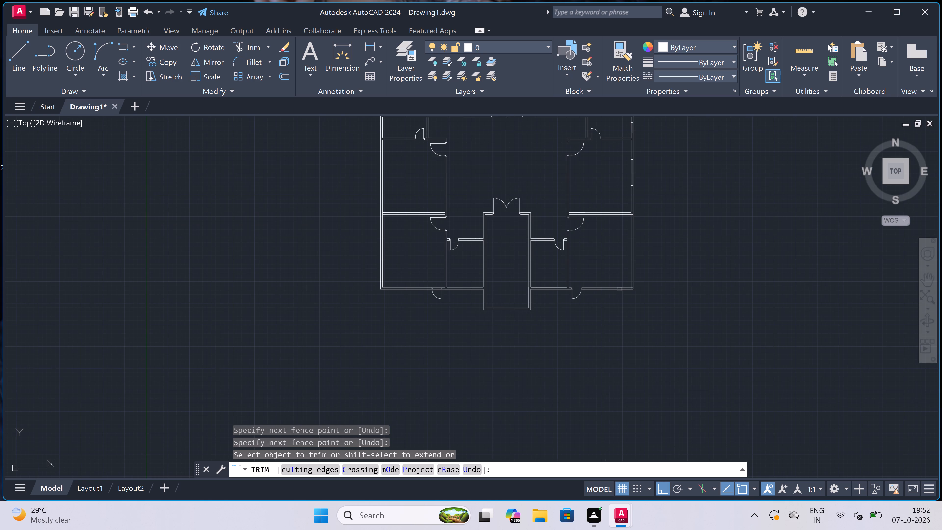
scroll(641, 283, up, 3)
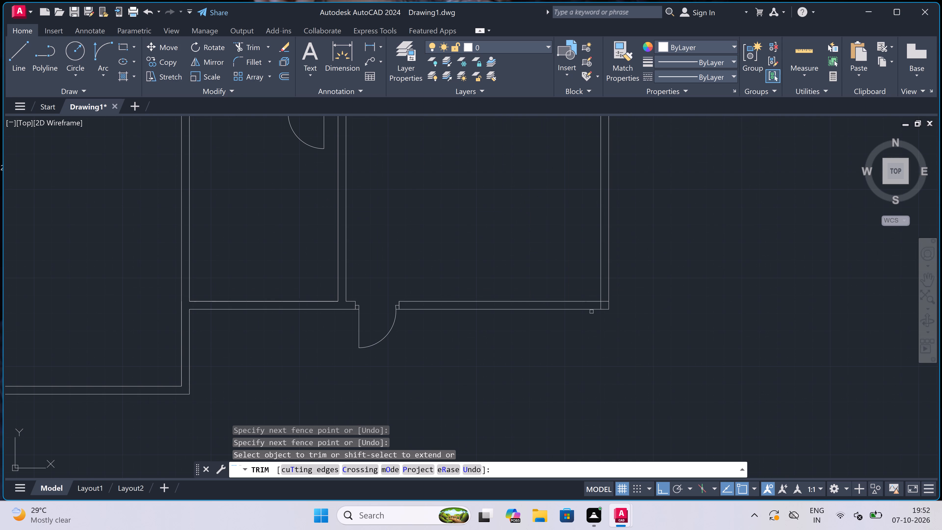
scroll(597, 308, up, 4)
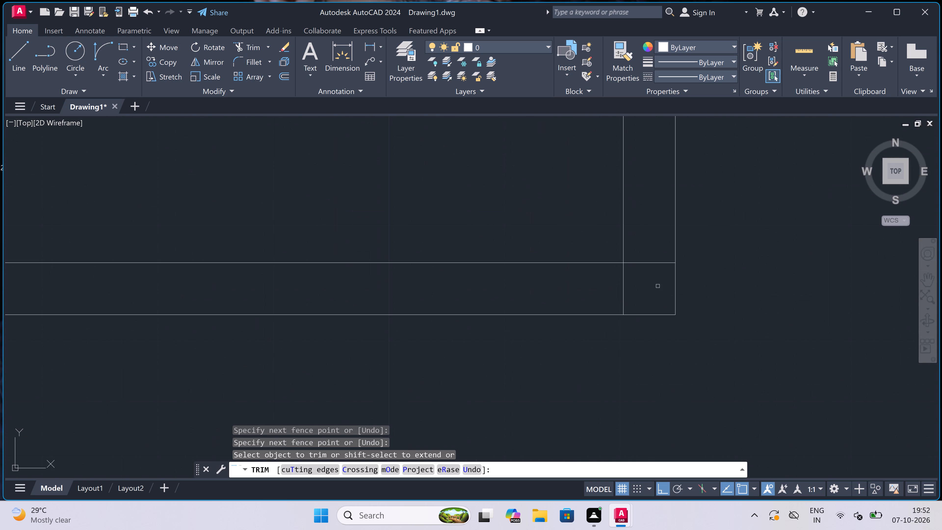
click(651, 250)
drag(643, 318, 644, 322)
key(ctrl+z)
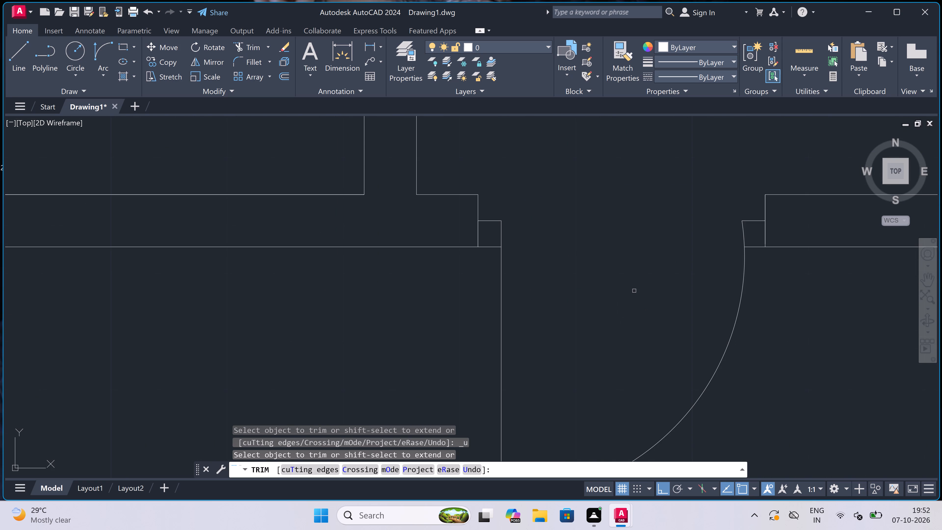
Trim the inner wall lines that run past each other at the bottom-right room's outer corner.
scroll(619, 274, down, 10)
scroll(643, 274, up, 2)
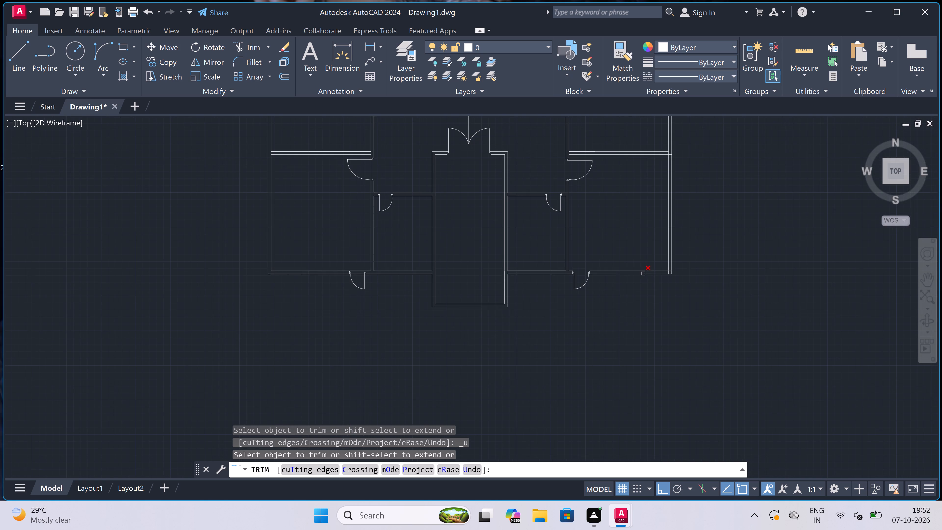
scroll(674, 271, up, 6)
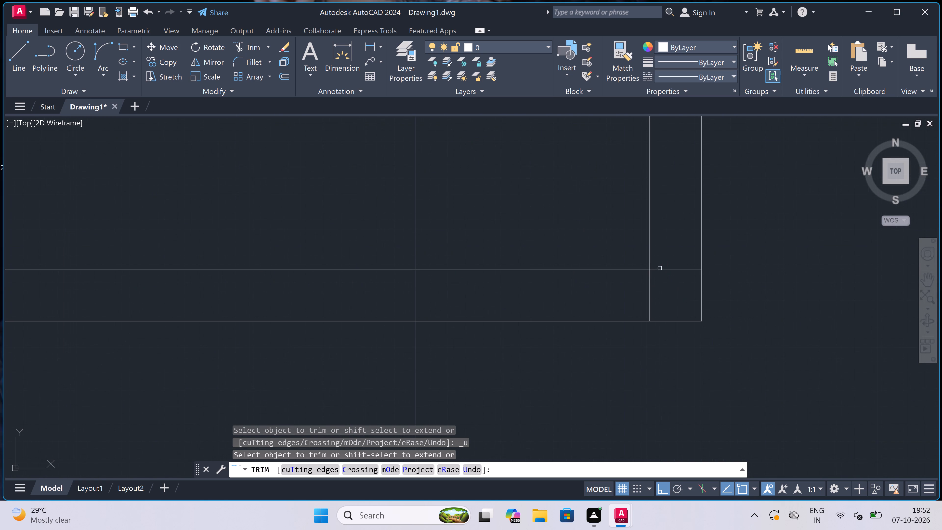
scroll(653, 276, up, 2)
click(626, 311)
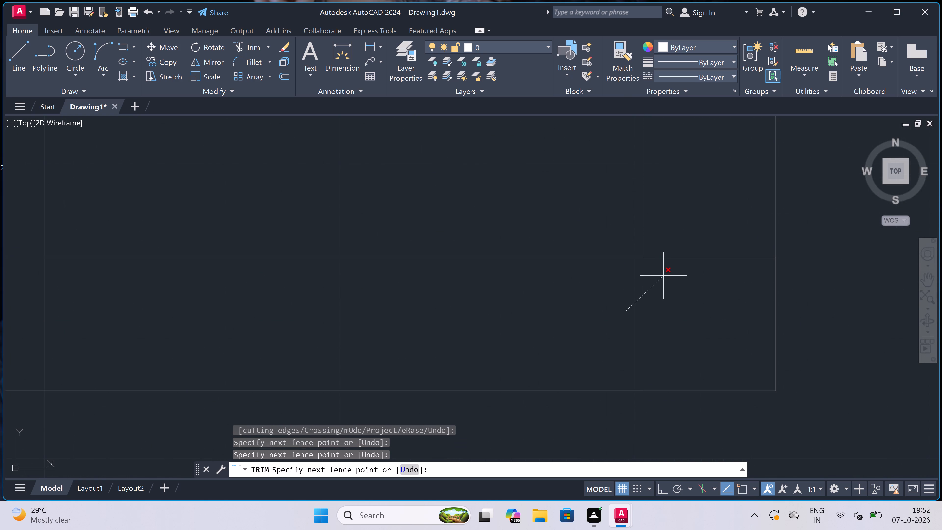
click(674, 253)
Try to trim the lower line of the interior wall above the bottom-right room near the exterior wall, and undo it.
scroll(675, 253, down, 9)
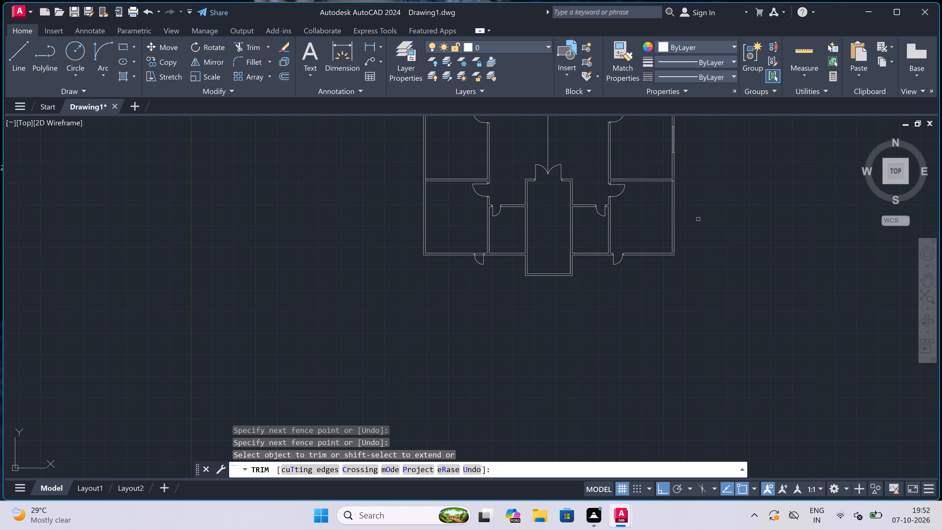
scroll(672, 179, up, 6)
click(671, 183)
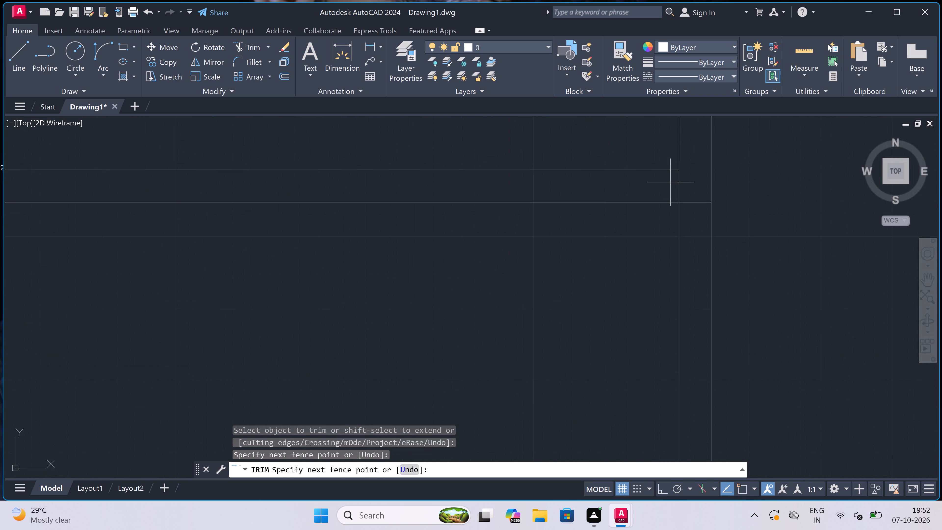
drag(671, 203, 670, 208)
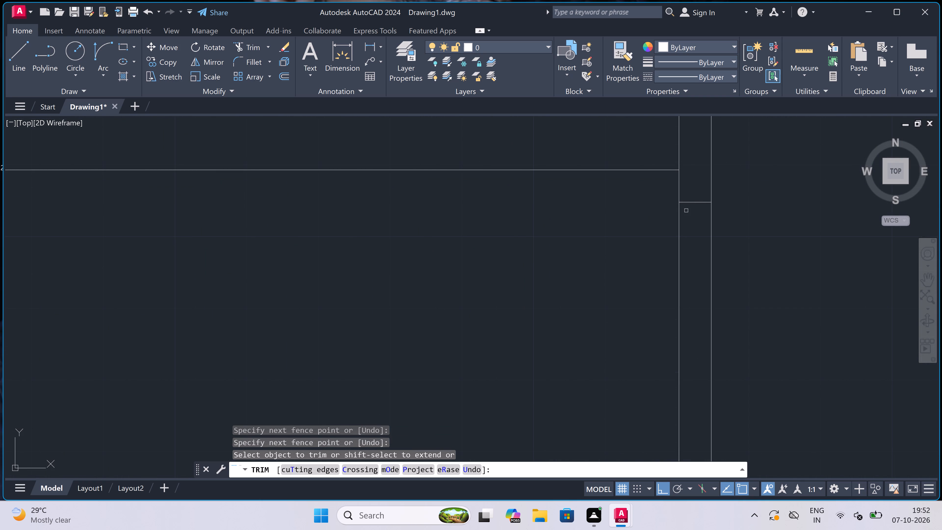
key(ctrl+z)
Trim the overlapping lines where the interior wall above the bottom-right room meets the right exterior wall.
scroll(679, 197, down, 10)
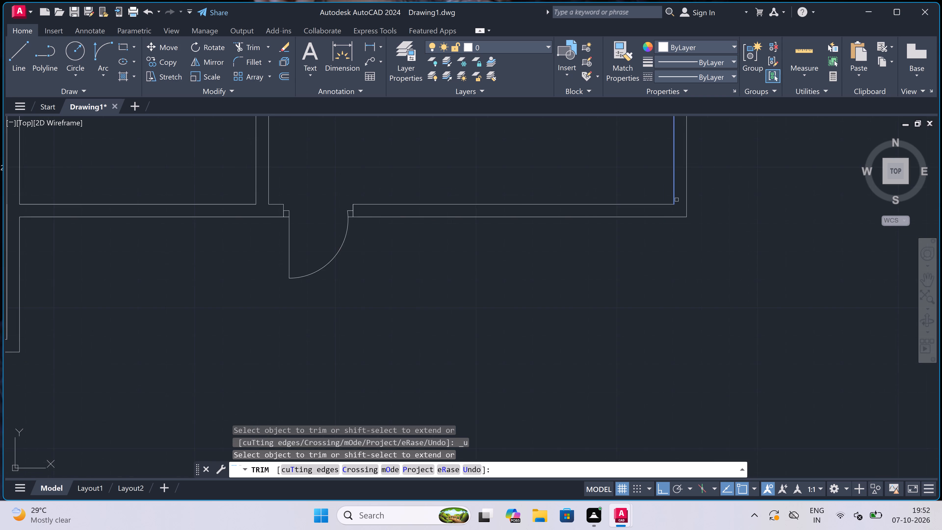
scroll(676, 200, down, 4)
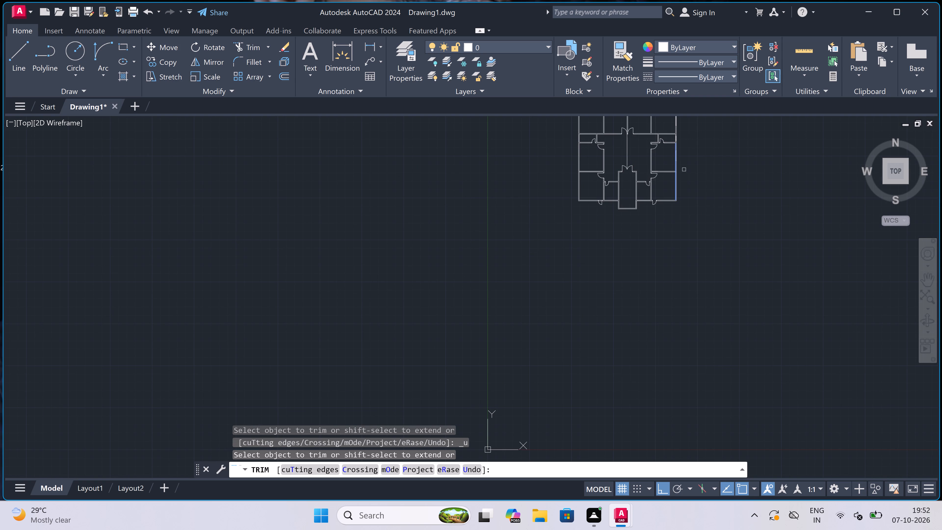
scroll(676, 169, up, 8)
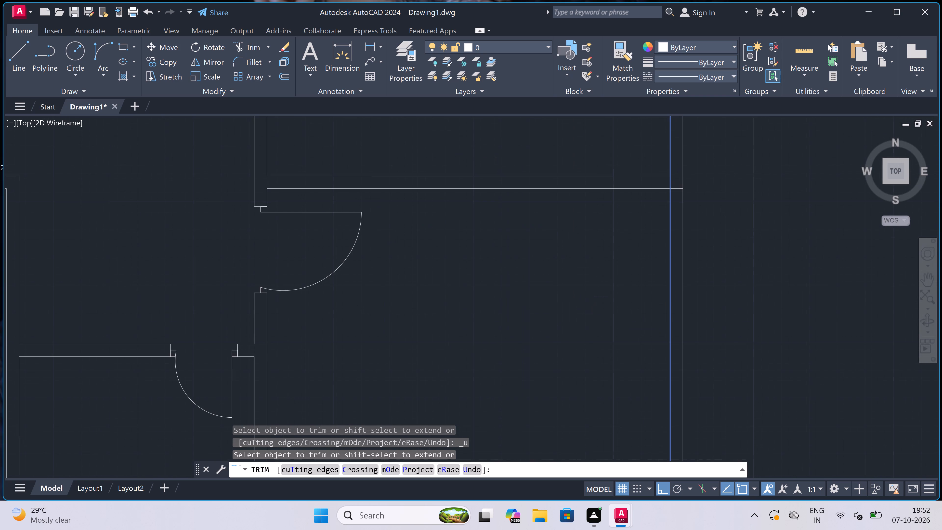
click(673, 179)
click(641, 178)
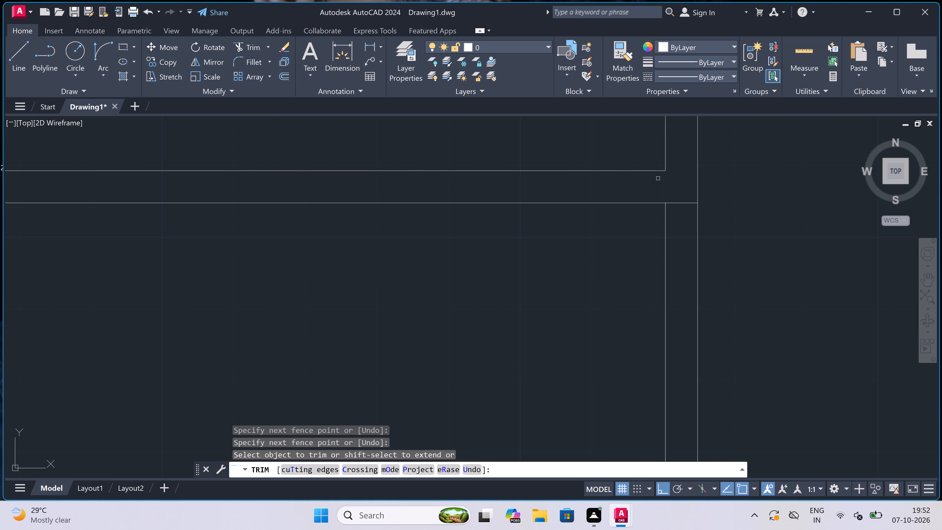
click(668, 181)
click(673, 207)
Trim the left exterior wall's inner line where the interior wall above the bottom-left room meets it.
scroll(674, 207, down, 5)
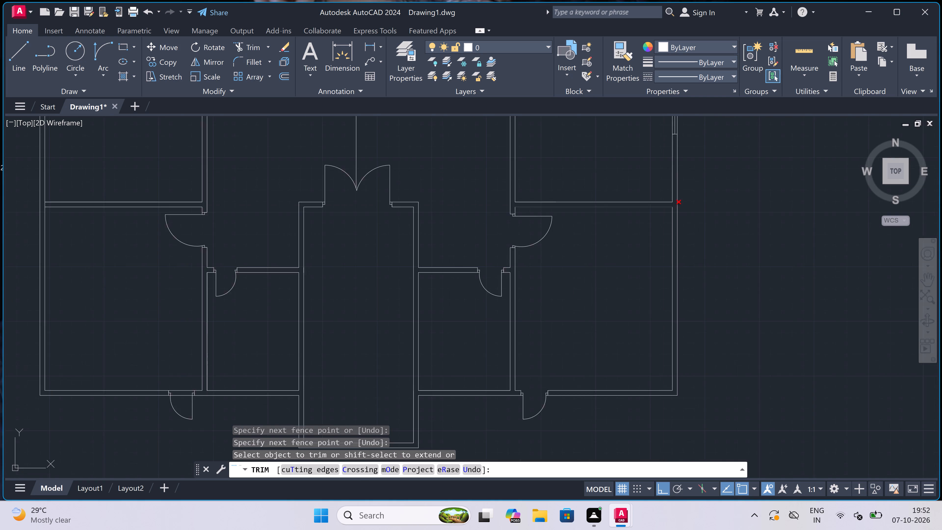
scroll(674, 207, down, 4)
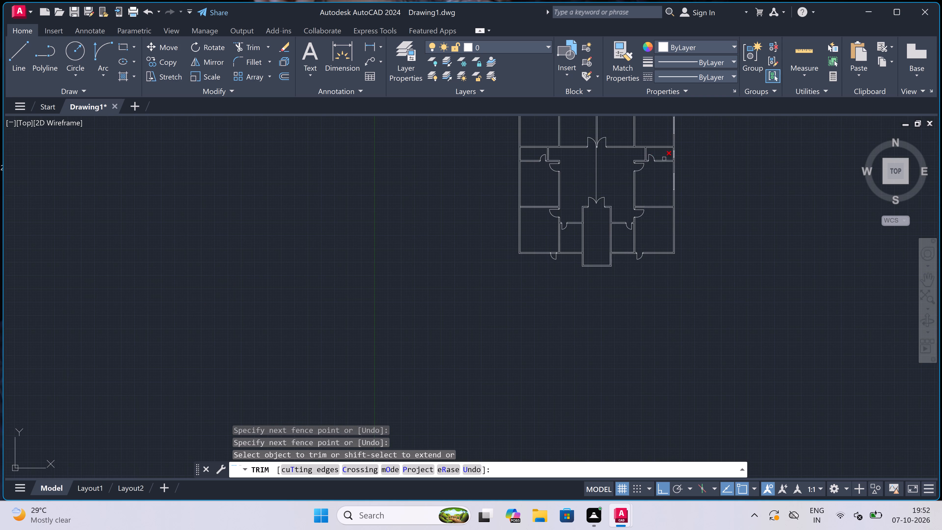
scroll(644, 161, down, 1)
scroll(590, 171, up, 3)
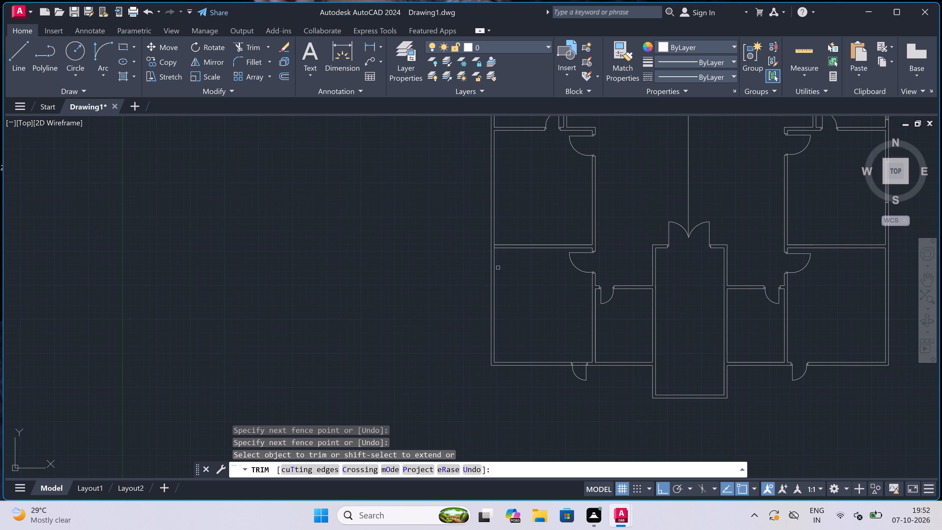
scroll(502, 269, up, 3)
scroll(495, 246, down, 4)
scroll(485, 232, up, 3)
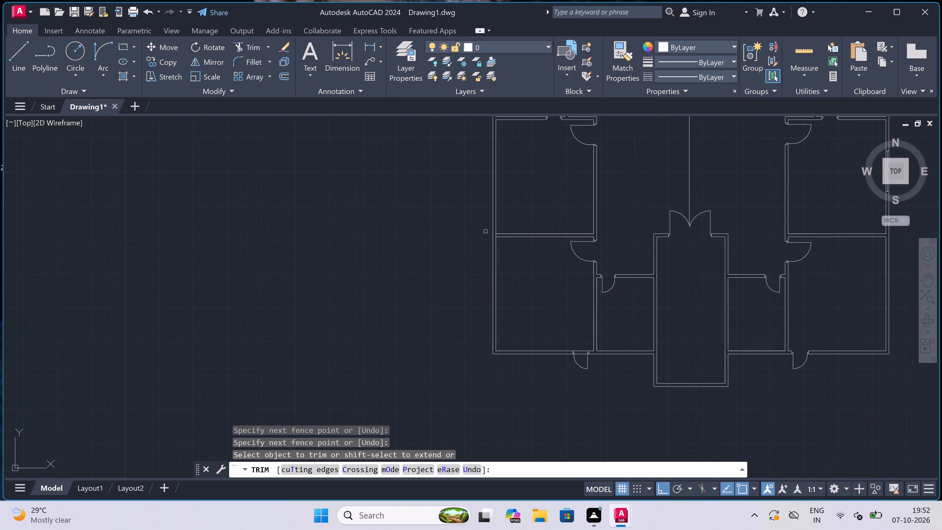
scroll(511, 240, up, 3)
click(511, 240)
drag(534, 241, 538, 240)
key(Escape)
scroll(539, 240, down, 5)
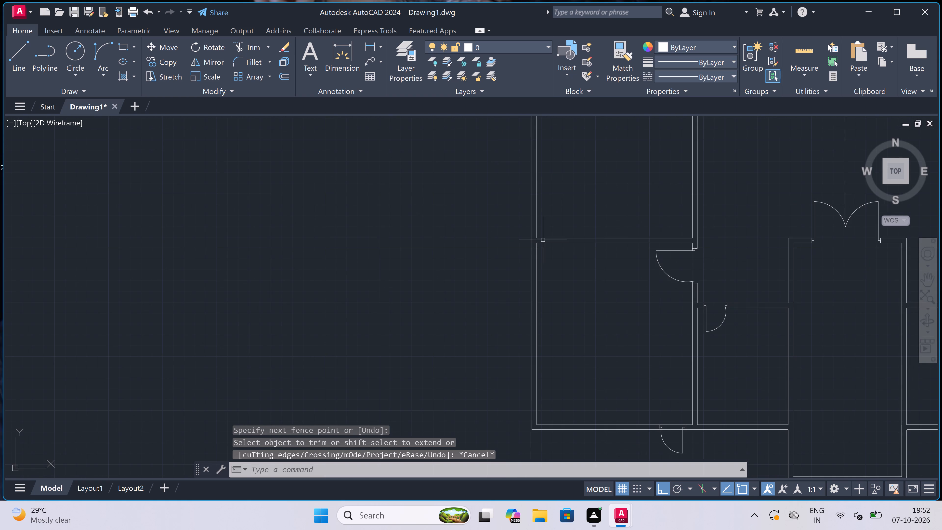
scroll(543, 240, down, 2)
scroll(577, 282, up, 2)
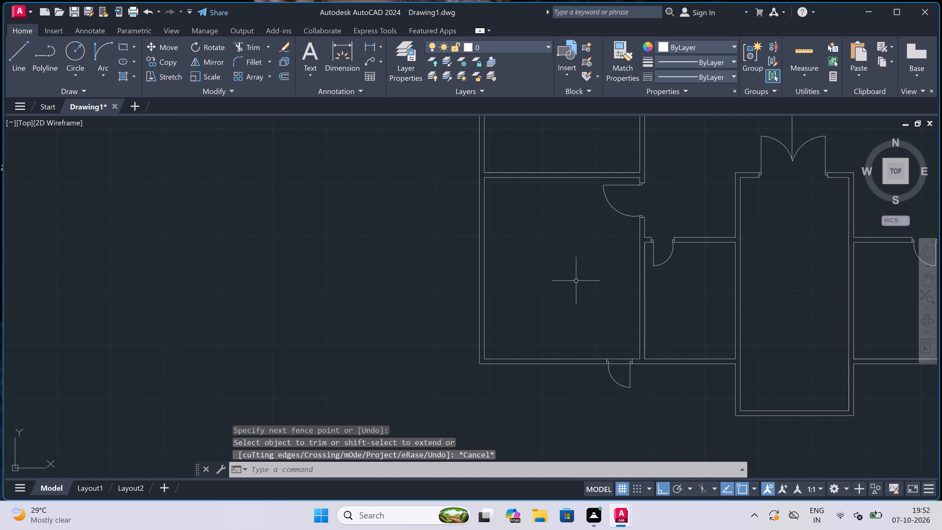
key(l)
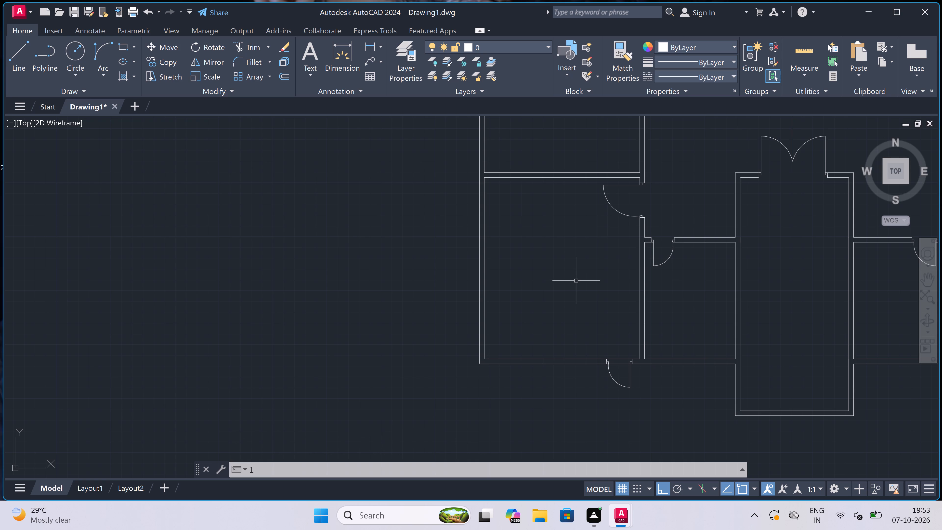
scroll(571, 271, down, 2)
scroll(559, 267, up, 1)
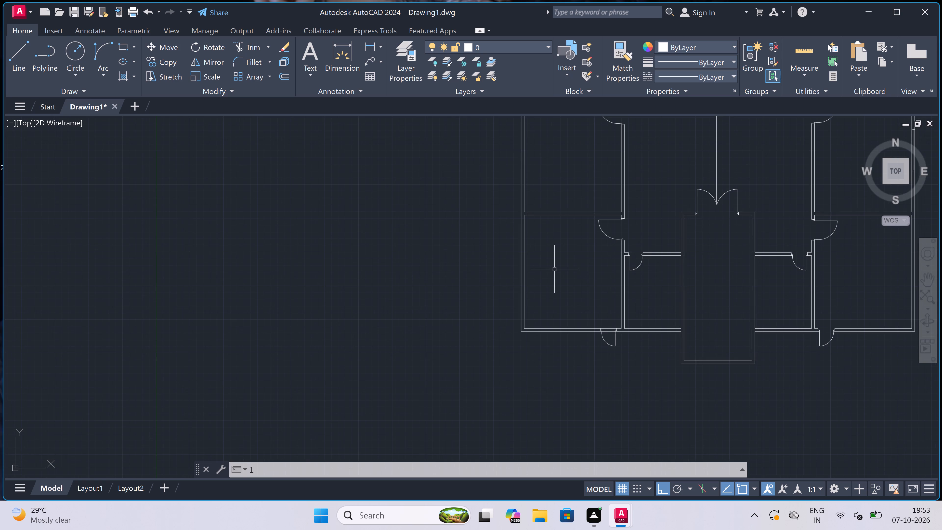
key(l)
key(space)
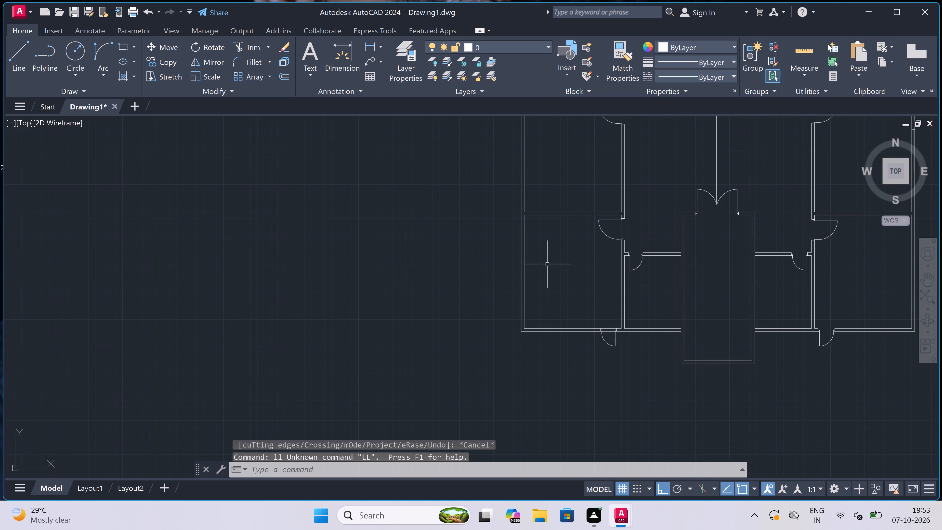
Draw a 5' window in the bottom-left room's bottom exterior wall, with a jamb line across the wall at each end and a centre line between.
scroll(533, 250, up, 1)
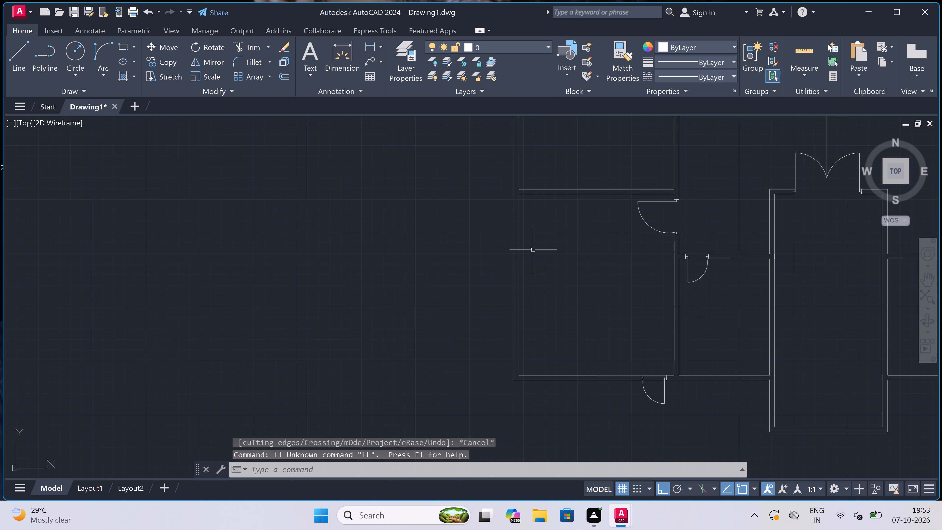
text(l)
key(space)
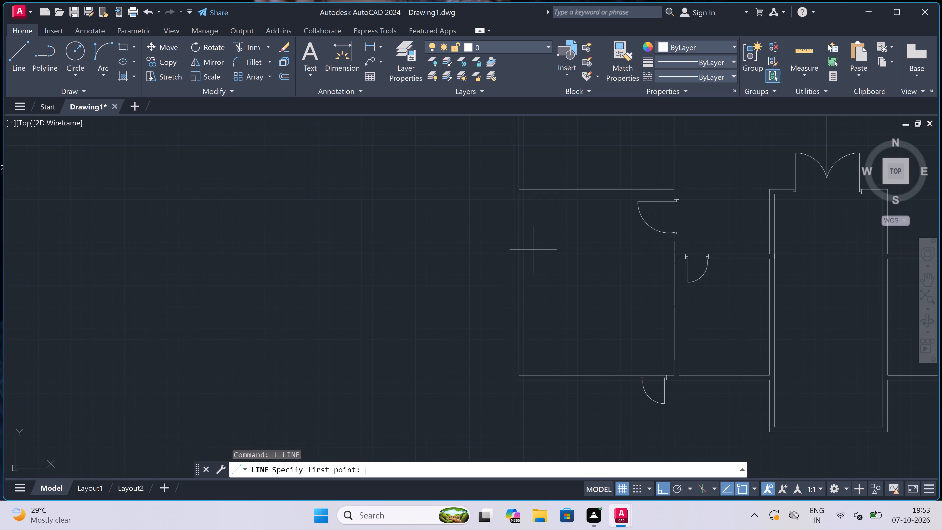
scroll(542, 376, up, 2)
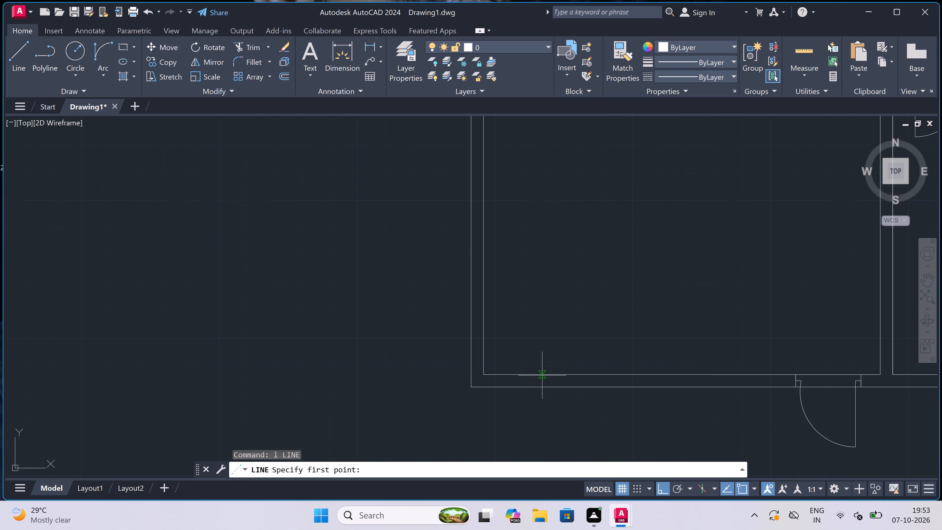
click(542, 375)
click(538, 388)
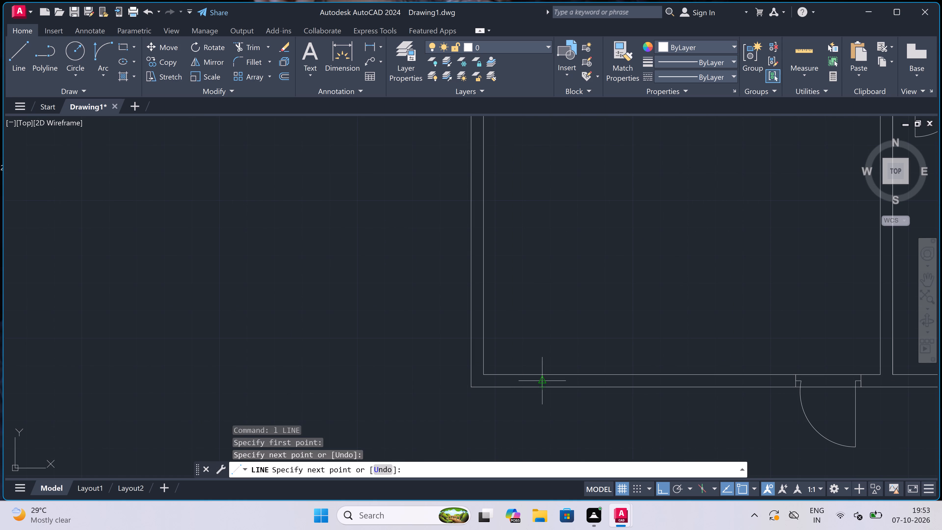
double_click(541, 382)
text(5')
key(space)
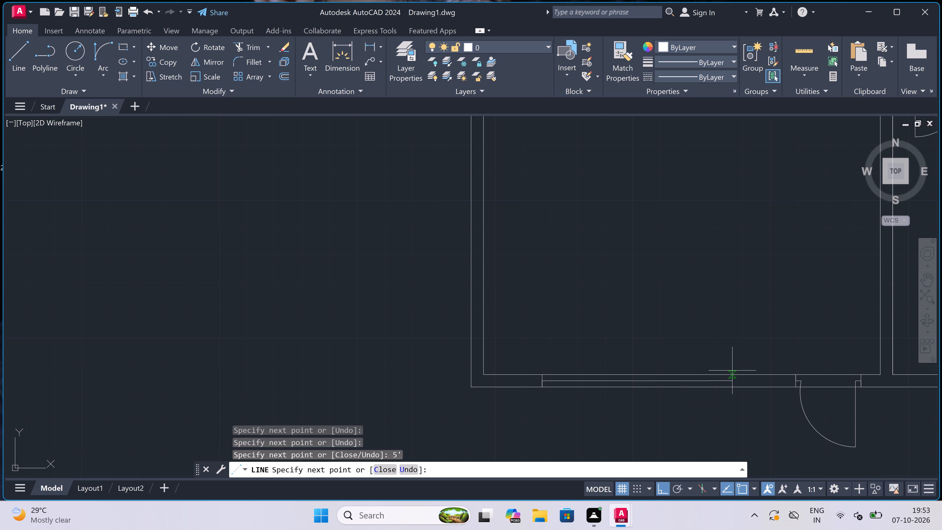
scroll(696, 379, up, 3)
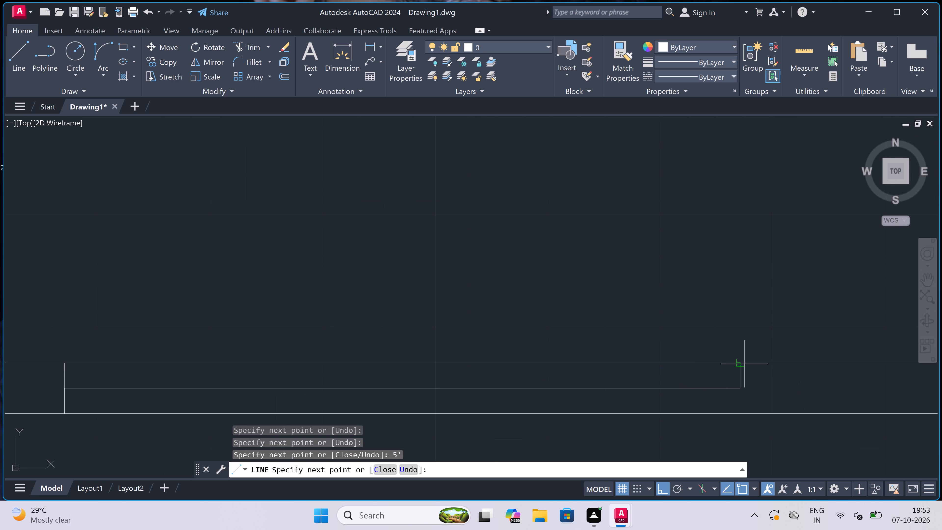
click(743, 364)
click(741, 416)
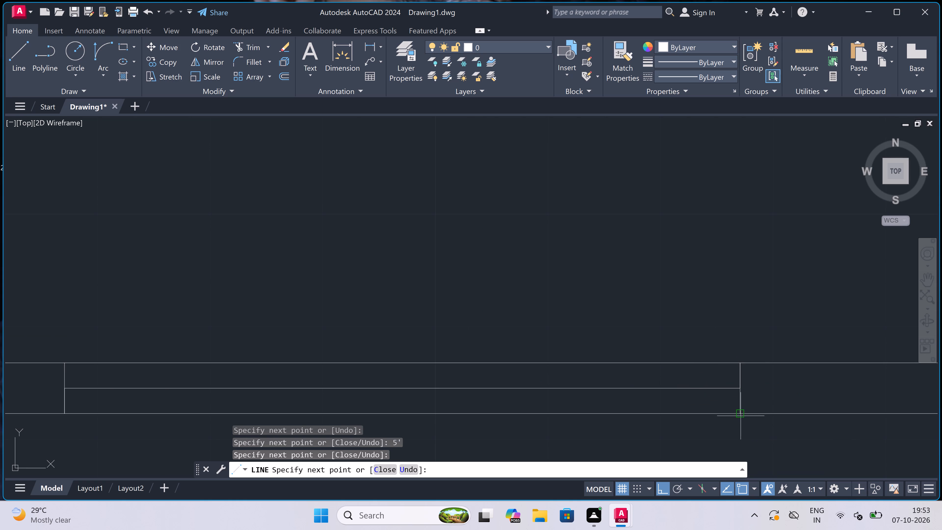
key(Escape)
key(Escape)
Trim the wall lines crossing the door opening in the bottom-left room's bottom exterior wall.
scroll(528, 337, down, 2)
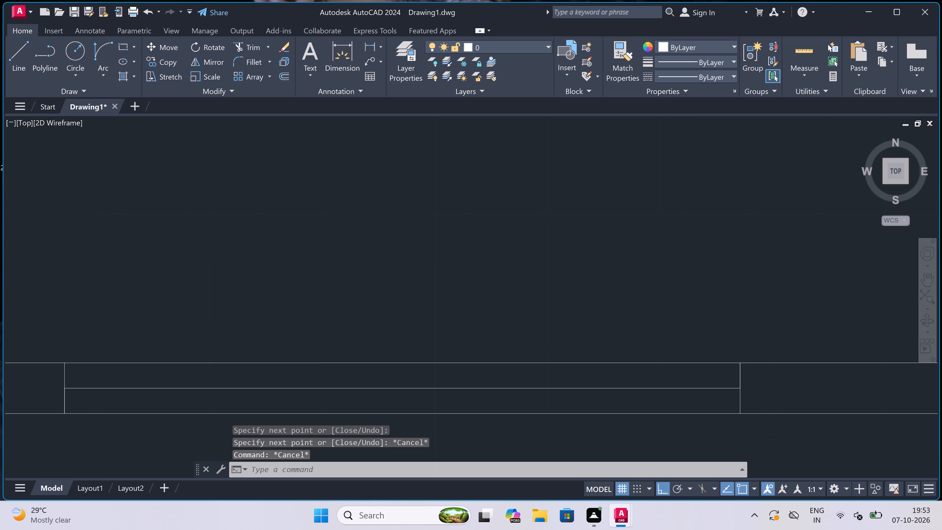
scroll(528, 337, down, 4)
scroll(596, 345, up, 1)
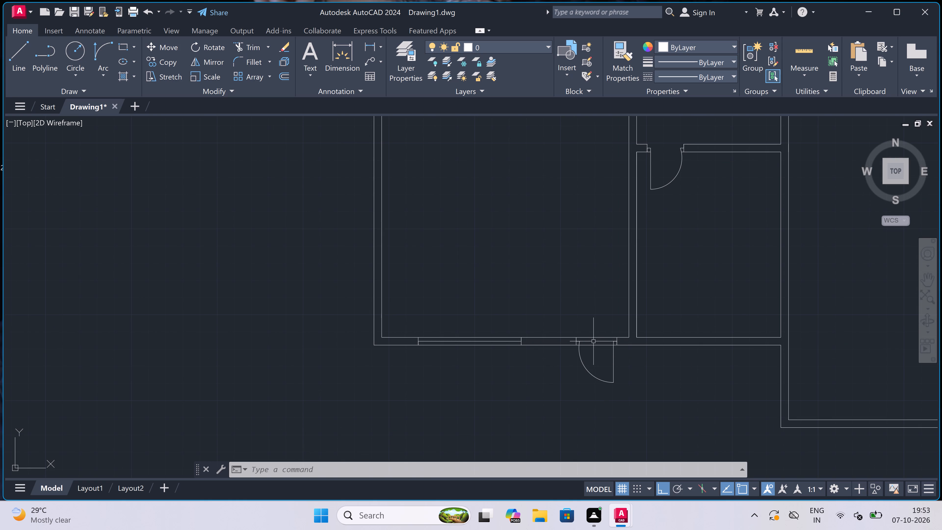
text(tr)
key(space)
scroll(594, 341, up, 2)
click(596, 366)
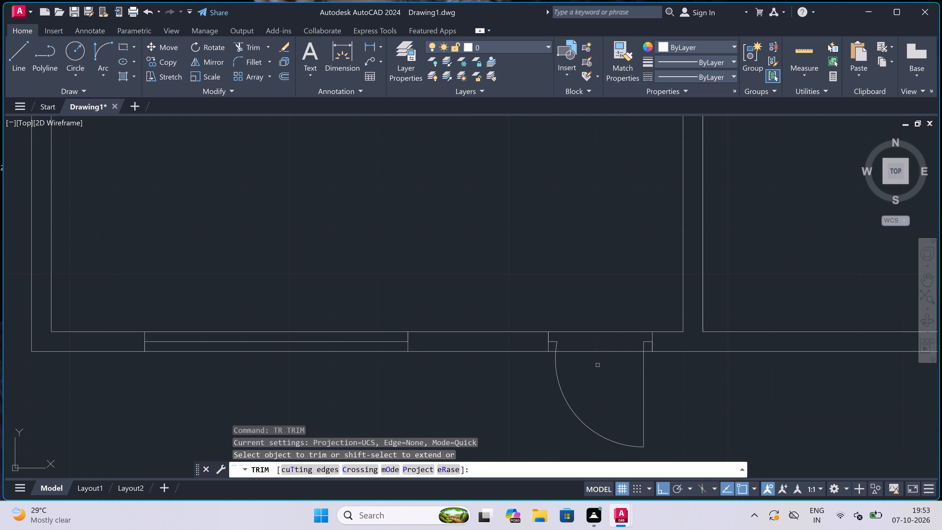
click(594, 314)
scroll(593, 314, down, 4)
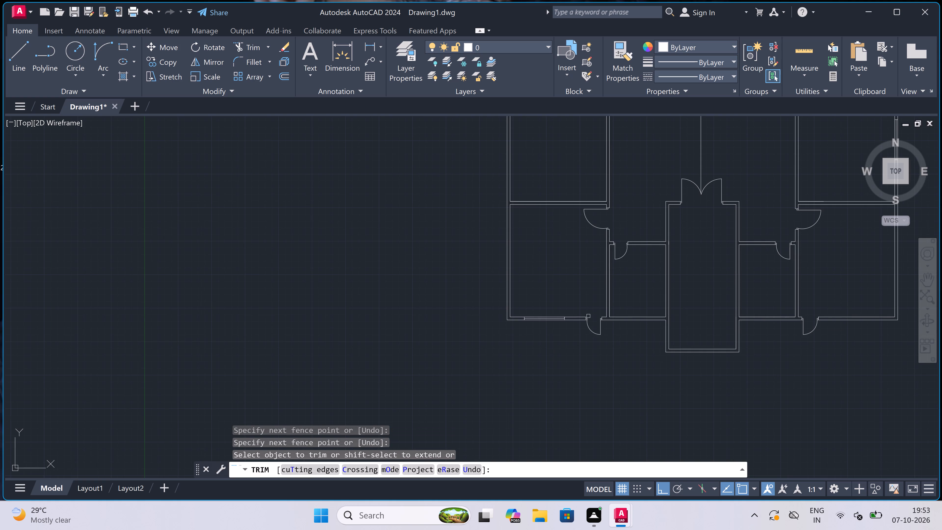
key(Escape)
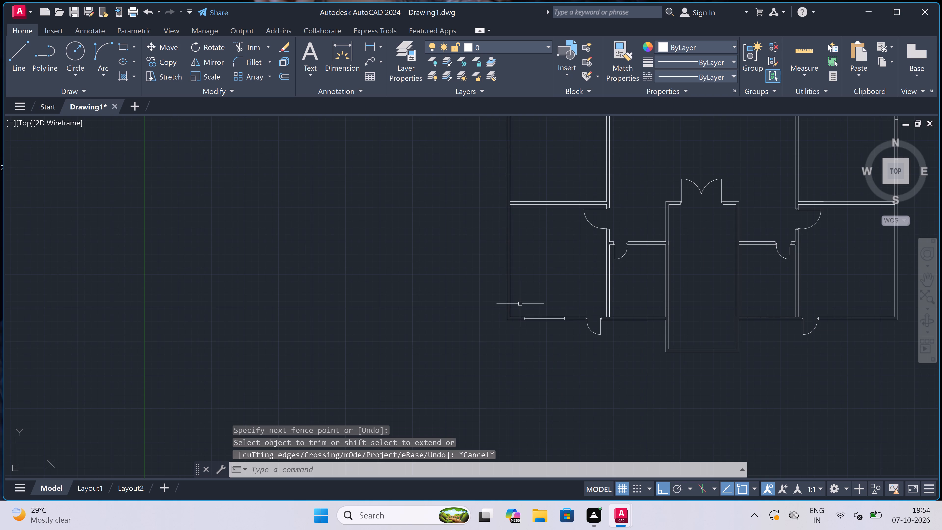
Draw a three-sided outline around the projecting central room, starting 6' down from the bottom exterior wall, about 14' across, and back up to the wall.
scroll(520, 304, down, 1)
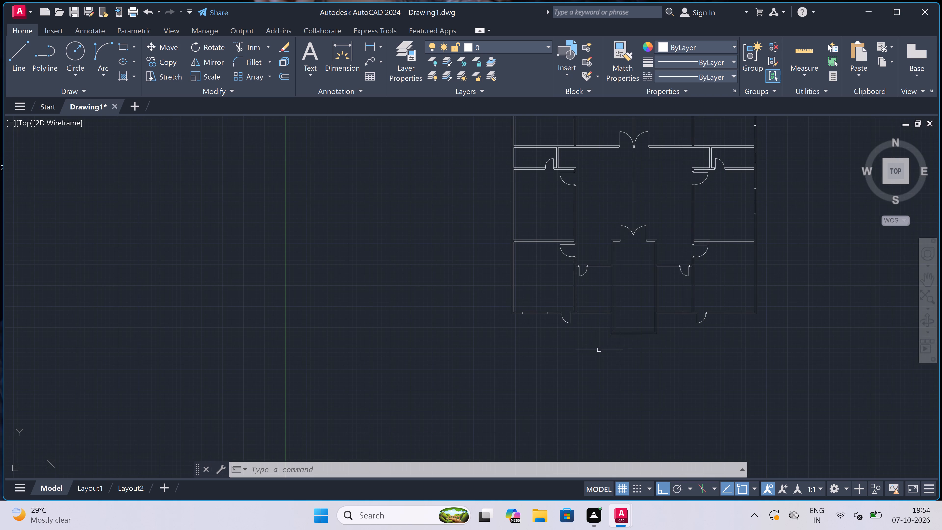
key(l)
key(space)
scroll(606, 322, up, 2)
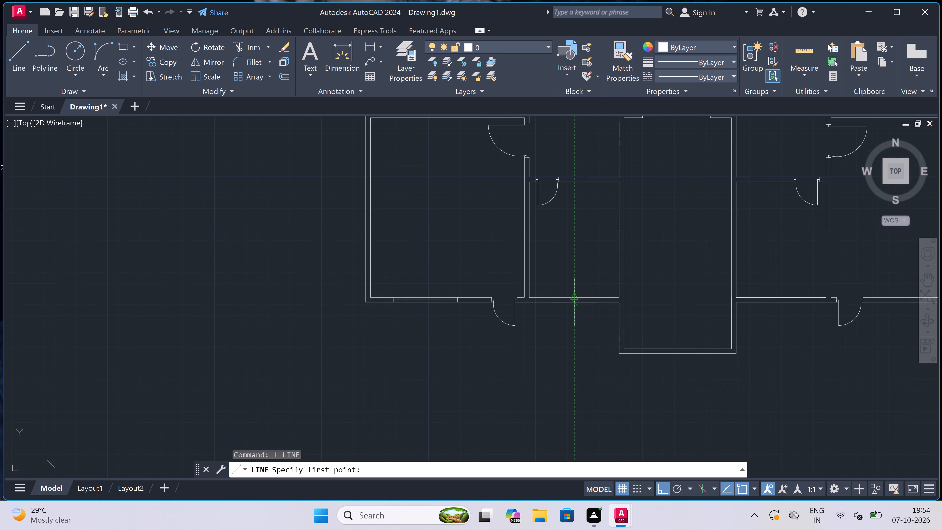
click(592, 302)
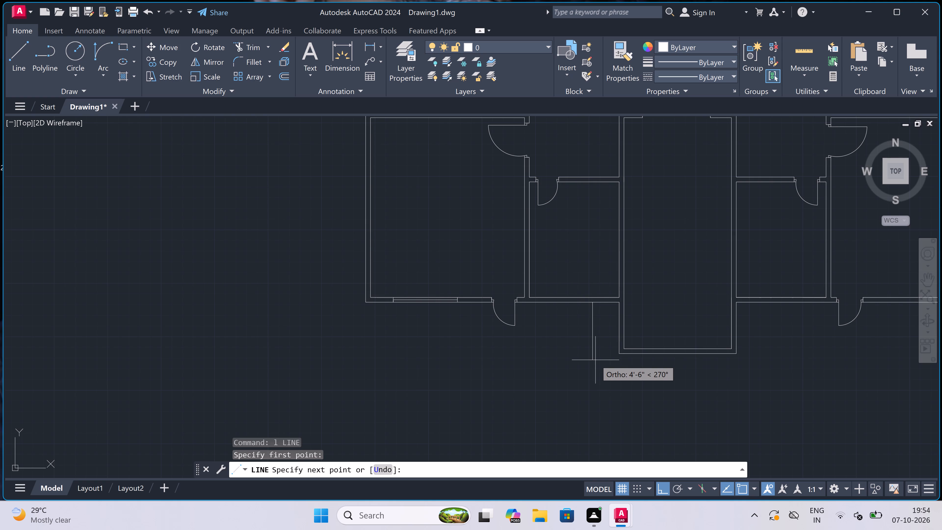
key(5)
key(BackSpace)
text(6')
key(space)
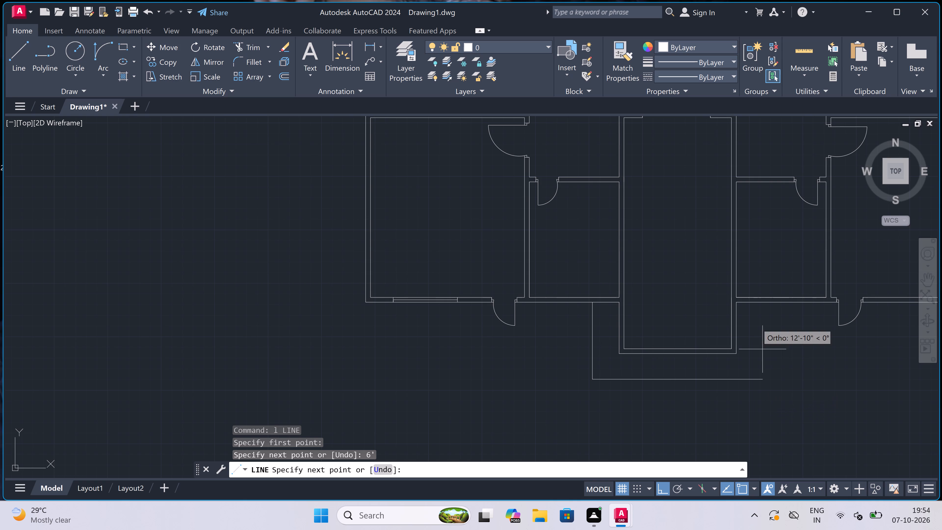
click(774, 379)
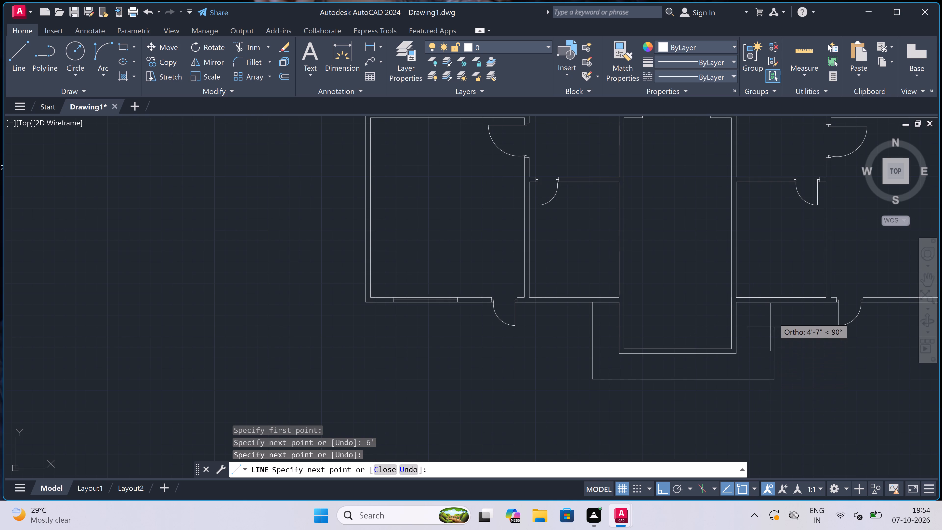
click(772, 304)
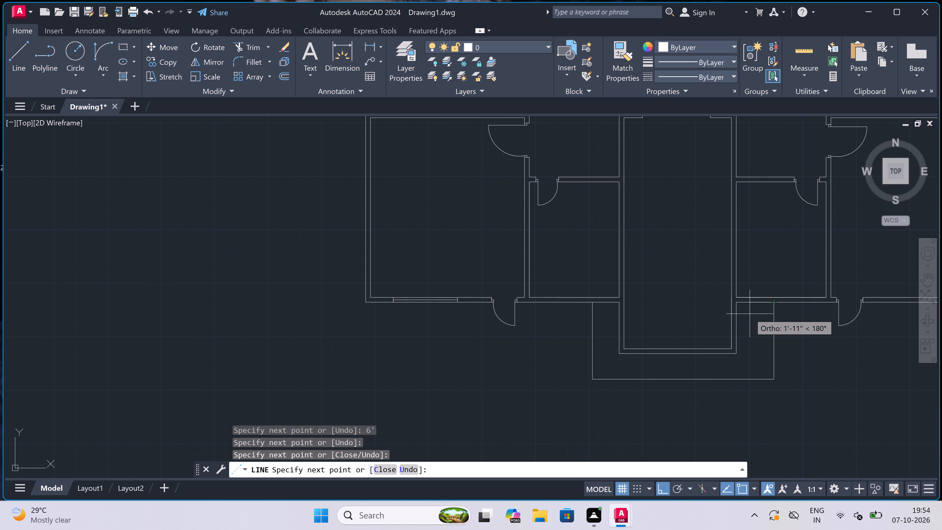
Draw the inner lines of the new outline around the projecting central room at a 4.5" wall thickness, ending at the bottom exterior wall.
text(4.5")
key(space)
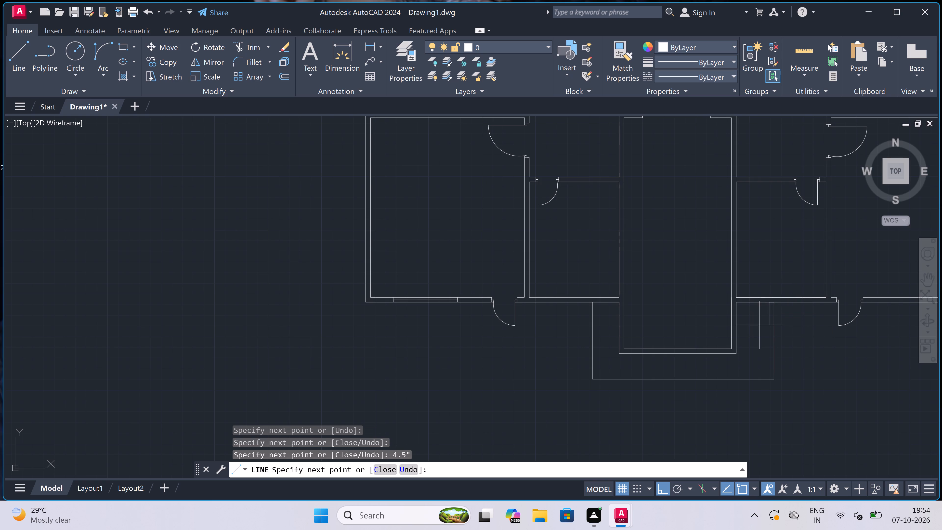
scroll(767, 376, up, 3)
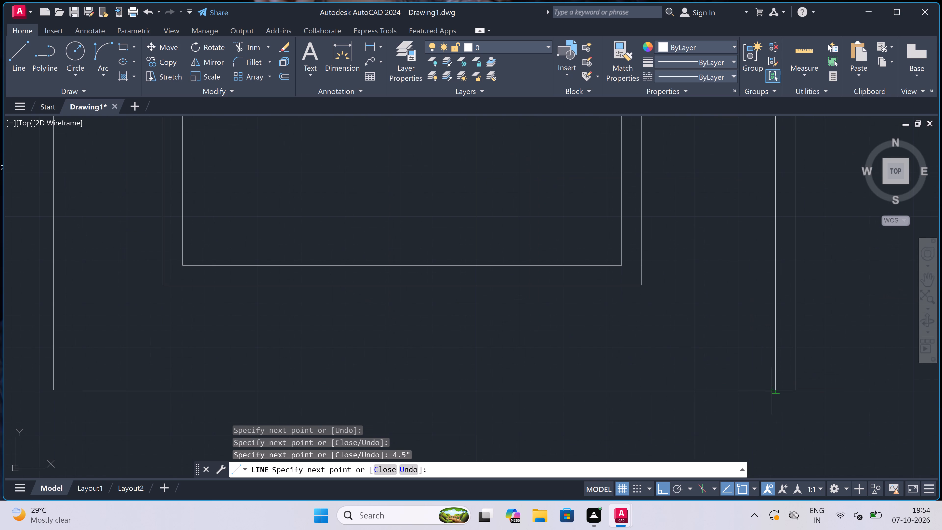
click(772, 391)
text(4.5")
key(space)
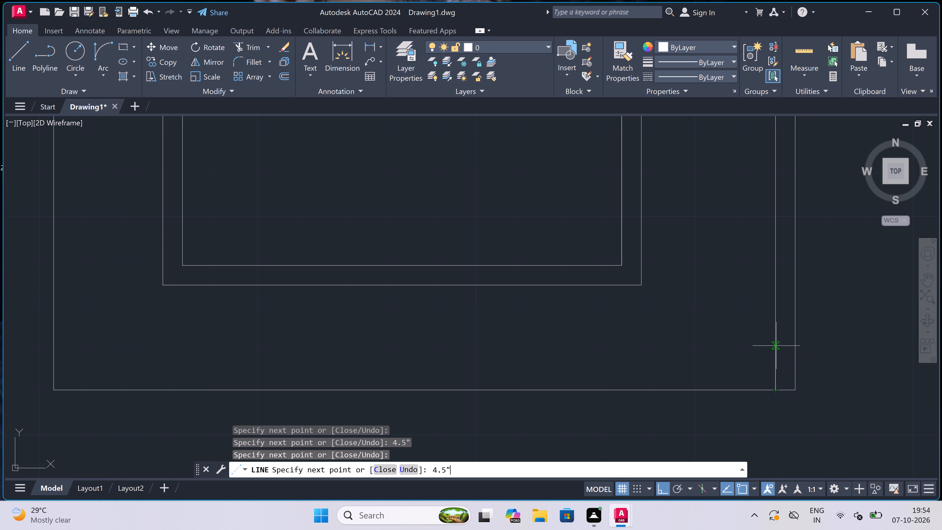
scroll(776, 345, down, 2)
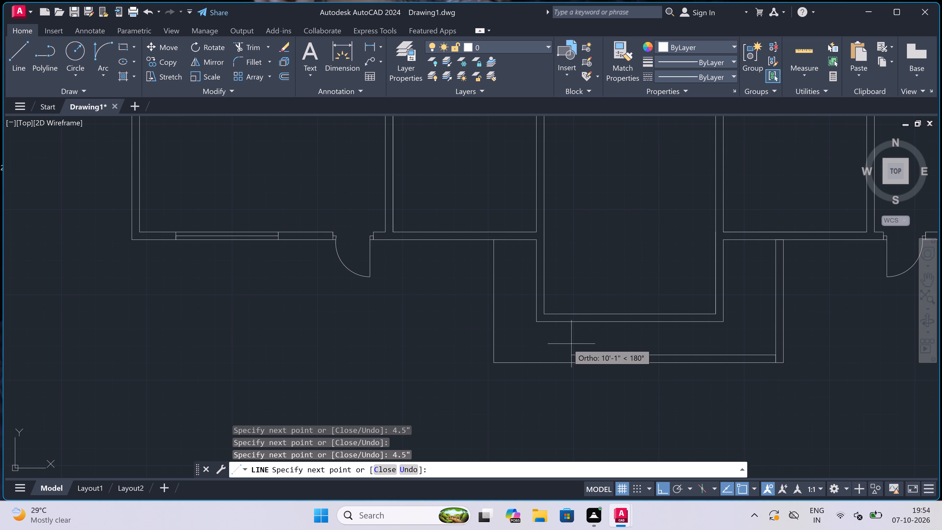
scroll(460, 352, up, 1)
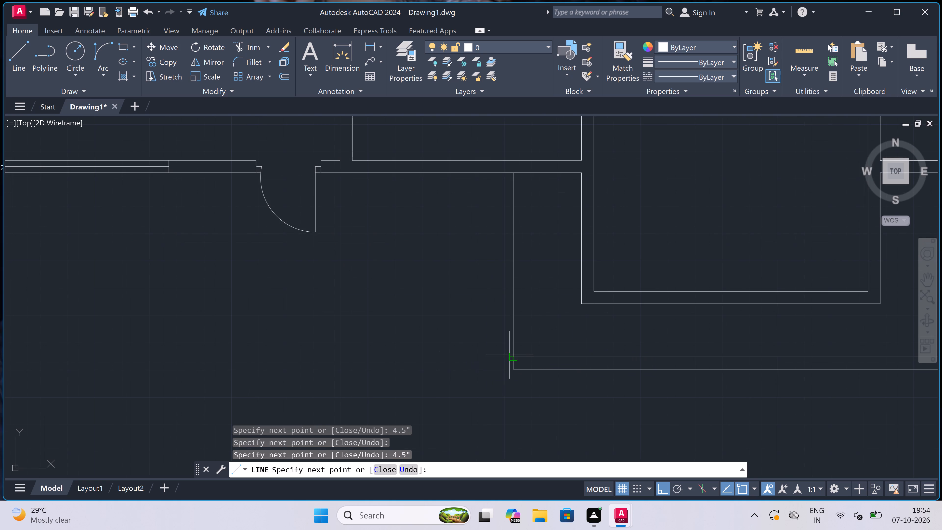
click(510, 356)
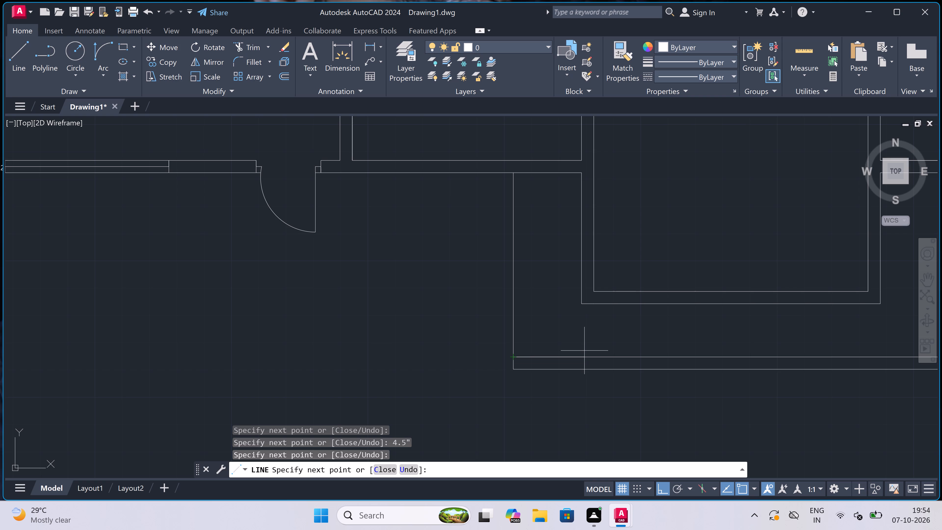
text(4.5")
key(space)
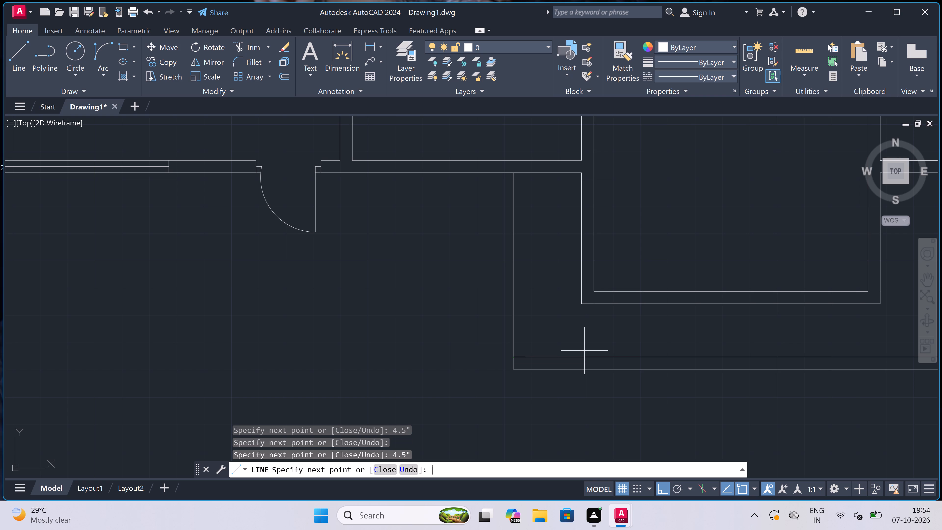
click(524, 172)
key(Escape)
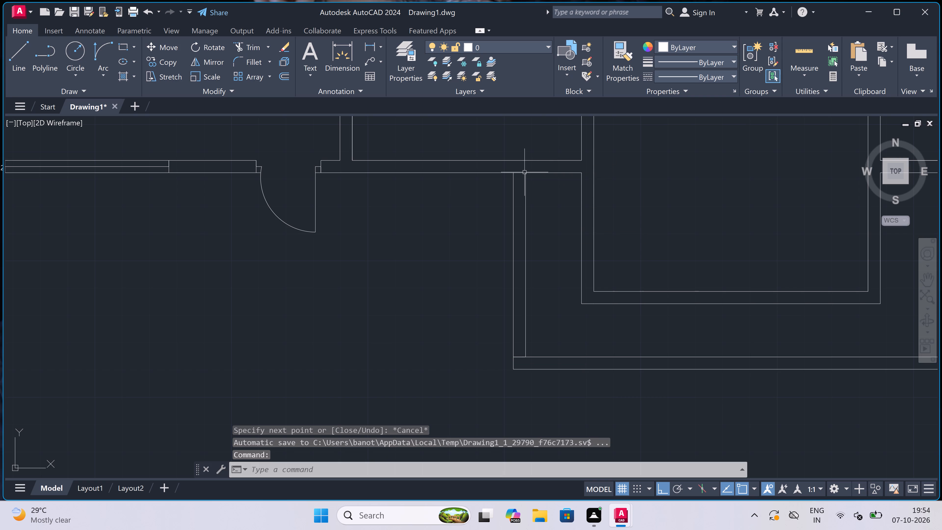
Trim the bottom exterior wall's outer line between the two lines of the new enclosure's left side wall.
key(t)
key(r)
key(space)
scroll(523, 169, up, 2)
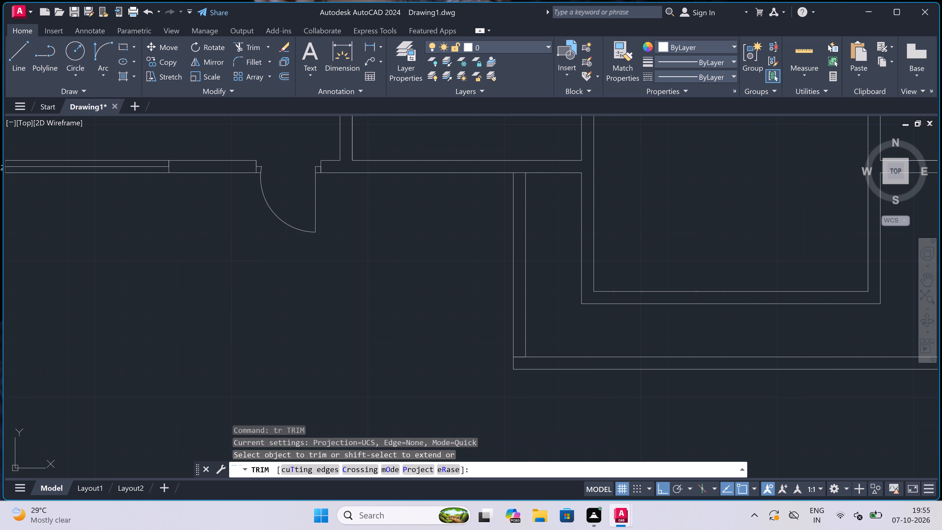
click(523, 169)
click(524, 200)
scroll(524, 200, down, 3)
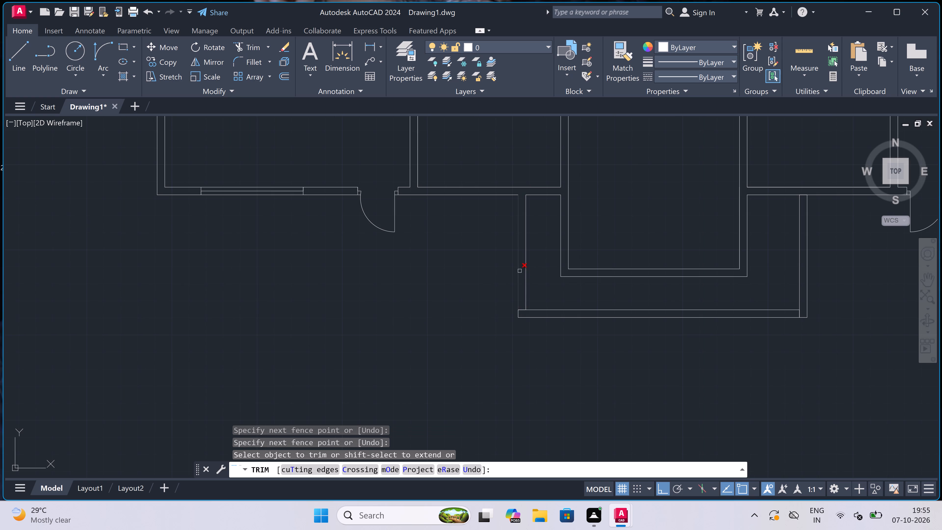
Trim the enclosure's inner bottom line where it crosses the left side wall at the bottom-left corner.
scroll(529, 294, up, 1)
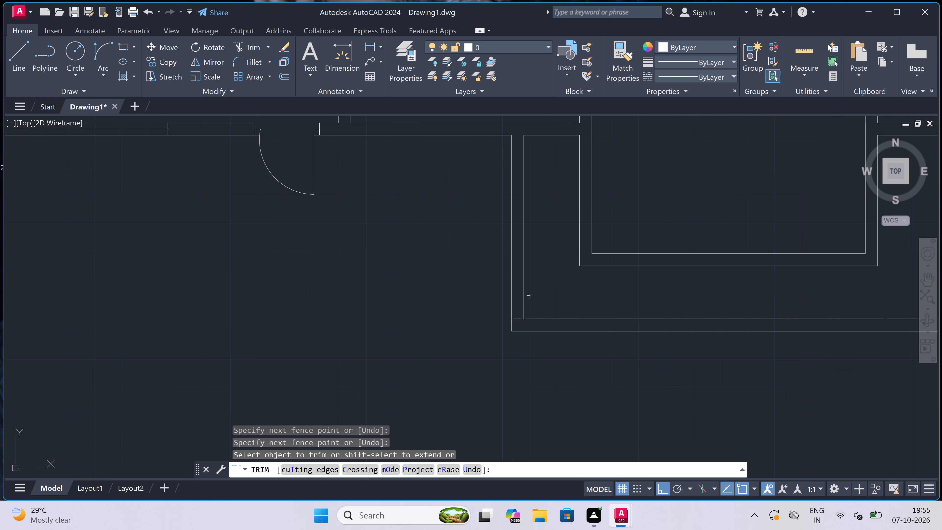
scroll(514, 331, up, 3)
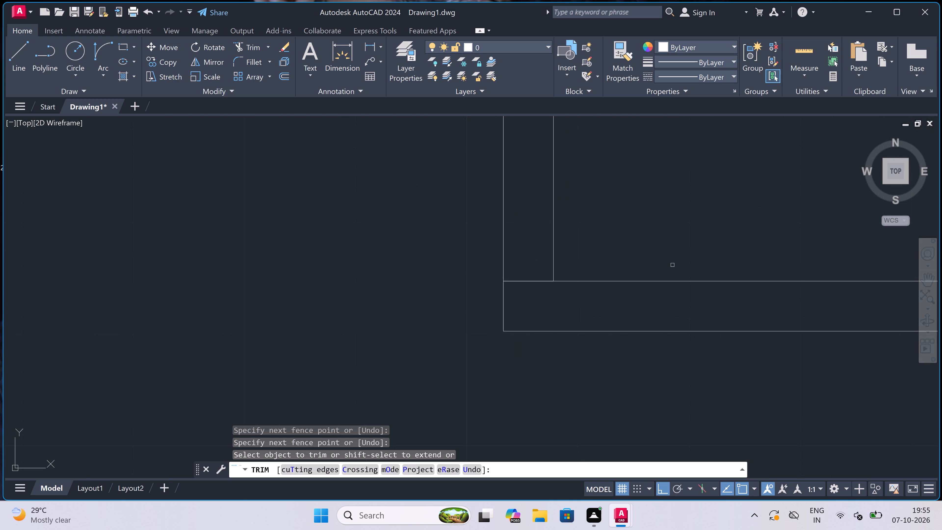
click(526, 294)
click(521, 281)
triple_click(519, 282)
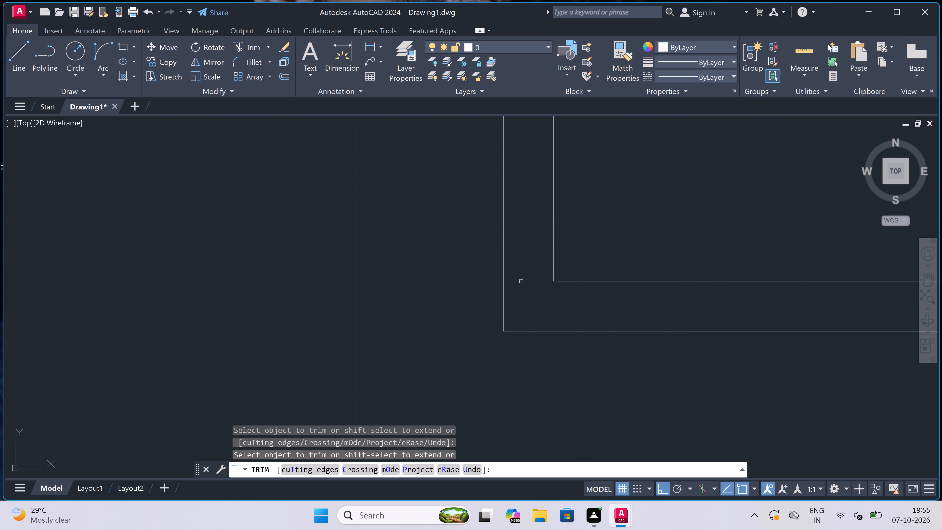
click(519, 282)
Trim the bottom exterior wall's outer line between the two lines of the enclosure's right side wall.
scroll(522, 281, down, 7)
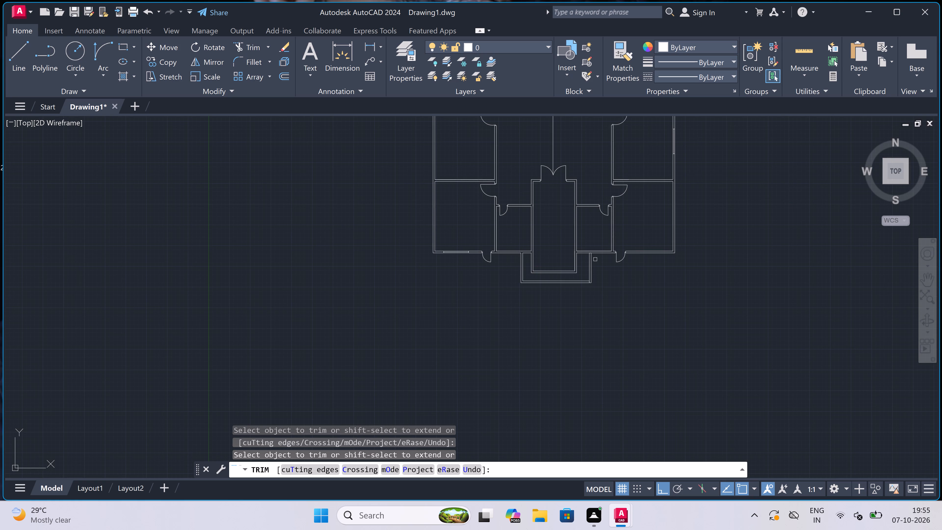
scroll(588, 258, up, 3)
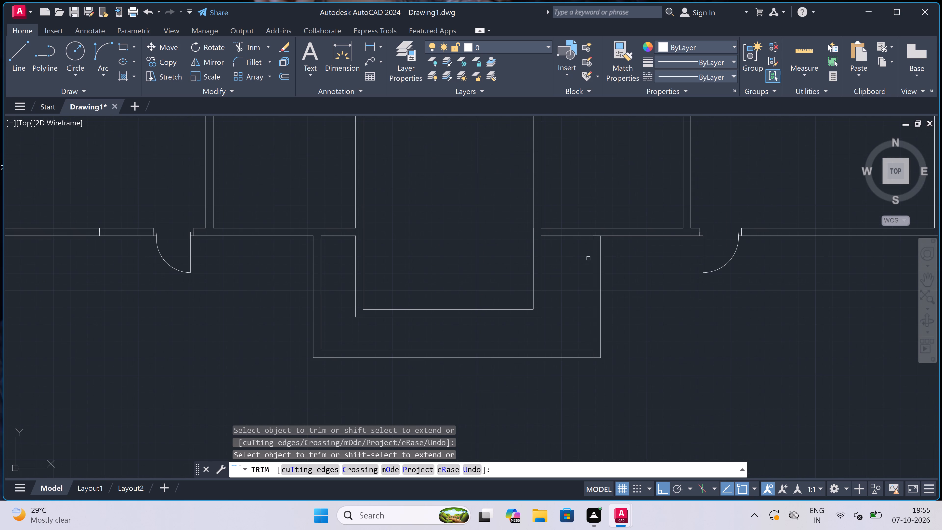
scroll(605, 227, up, 4)
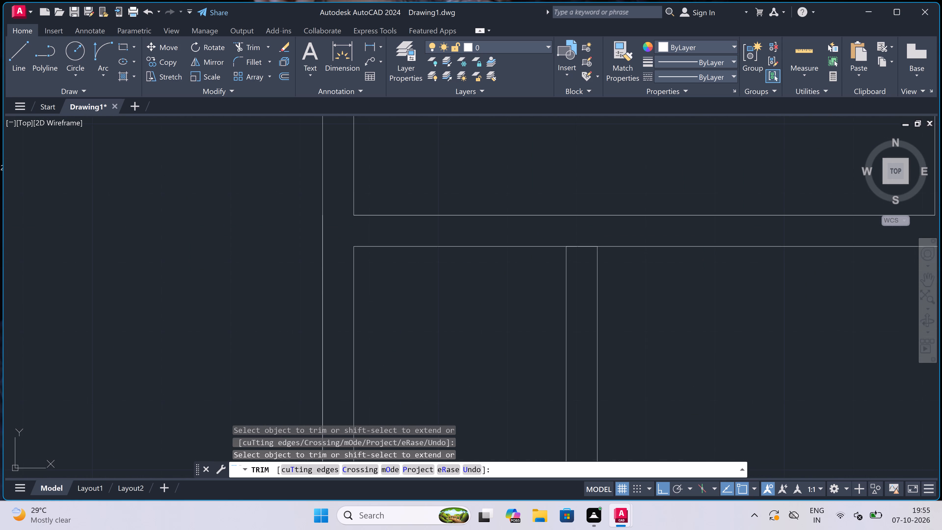
click(557, 249)
click(561, 262)
Trim the right side wall's inner line where it crosses the enclosure's bottom wall at the bottom-right corner.
scroll(562, 264, down, 3)
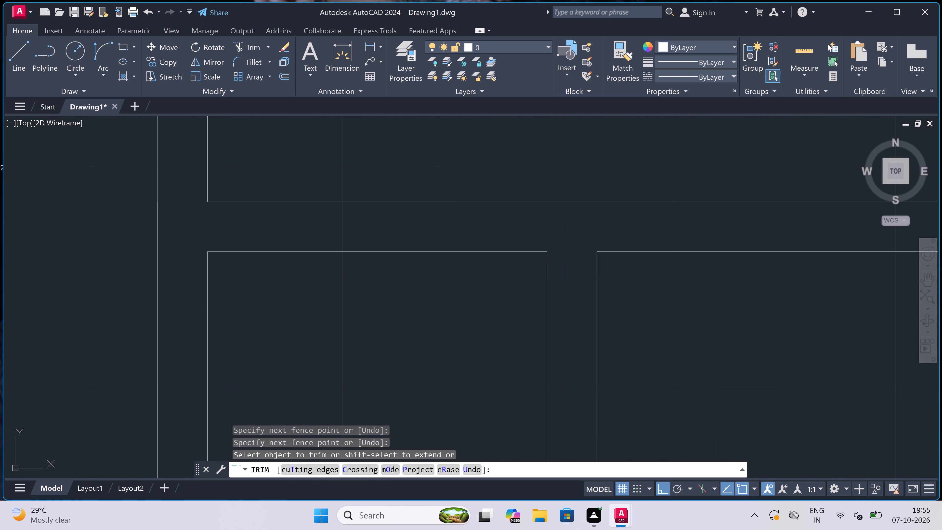
scroll(561, 264, down, 3)
scroll(562, 302, up, 1)
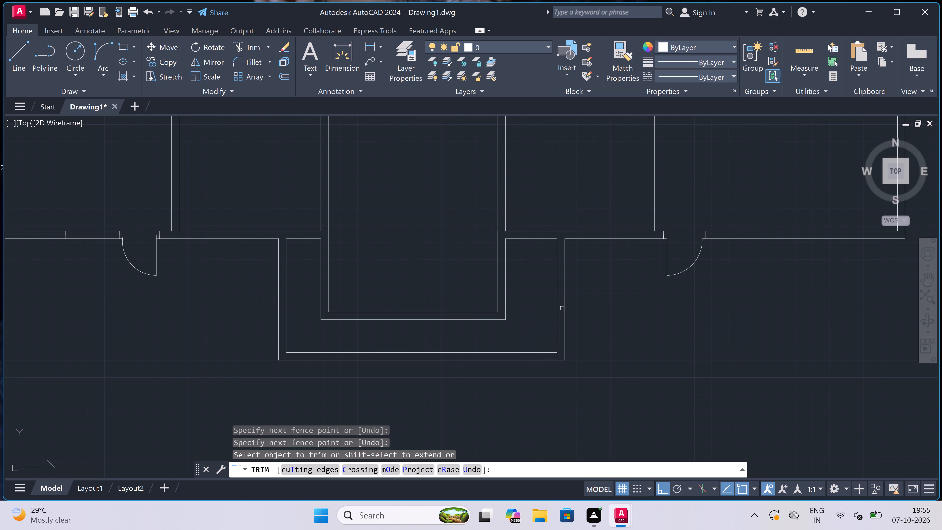
scroll(555, 356, up, 5)
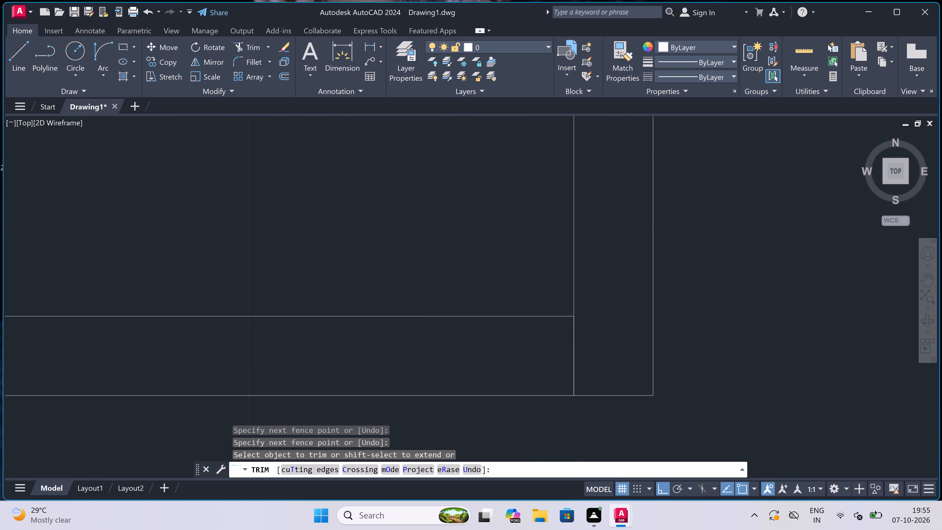
click(556, 354)
click(596, 330)
scroll(597, 330, down, 7)
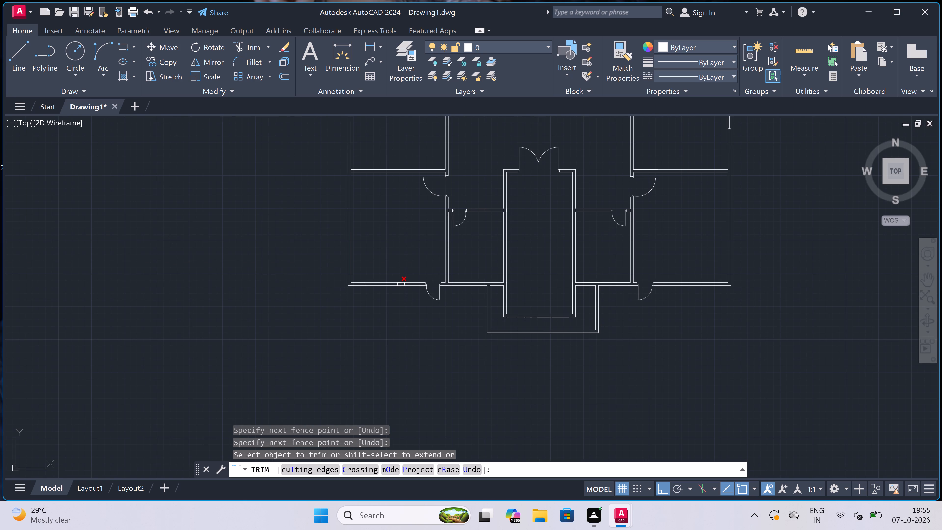
key(Escape)
Draw a 2' wide window in the bottom exterior wall of the small room left of the projecting central room.
scroll(400, 284, up, 1)
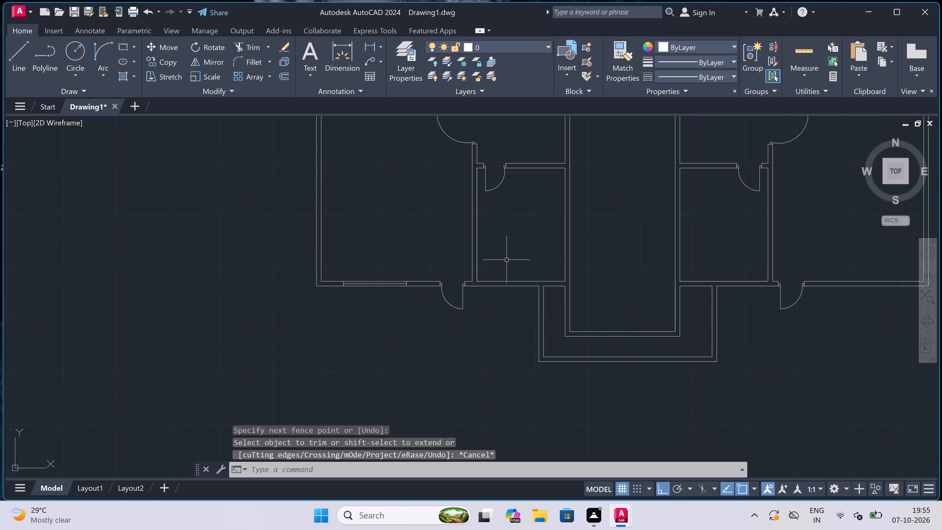
key(l)
key(space)
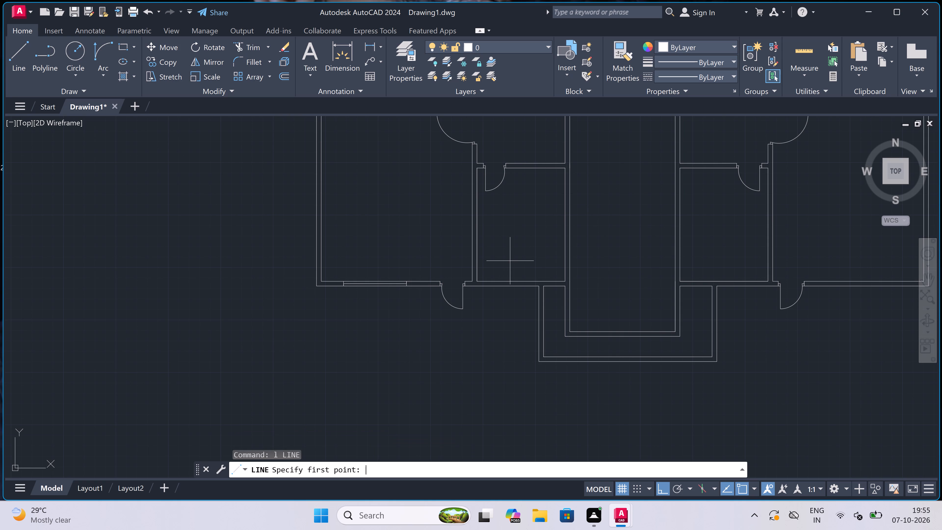
scroll(510, 261, up, 2)
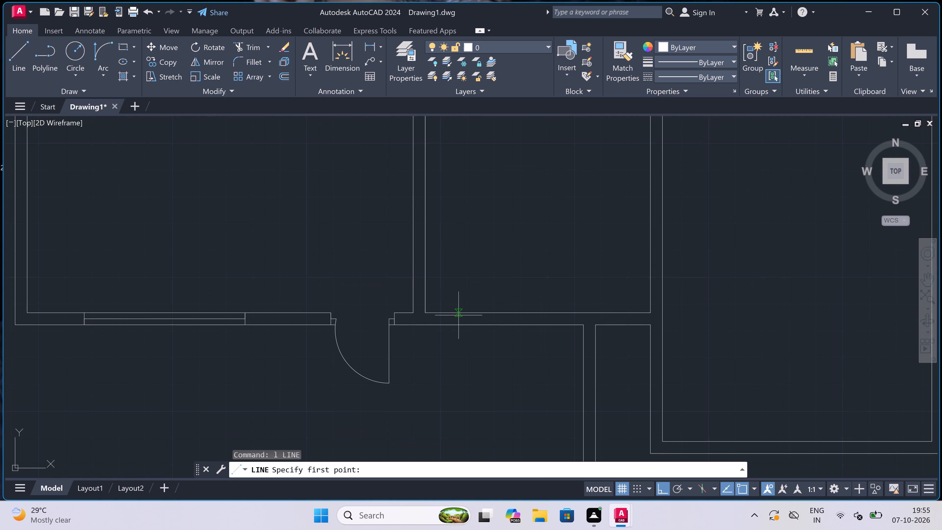
click(456, 314)
click(456, 325)
click(457, 316)
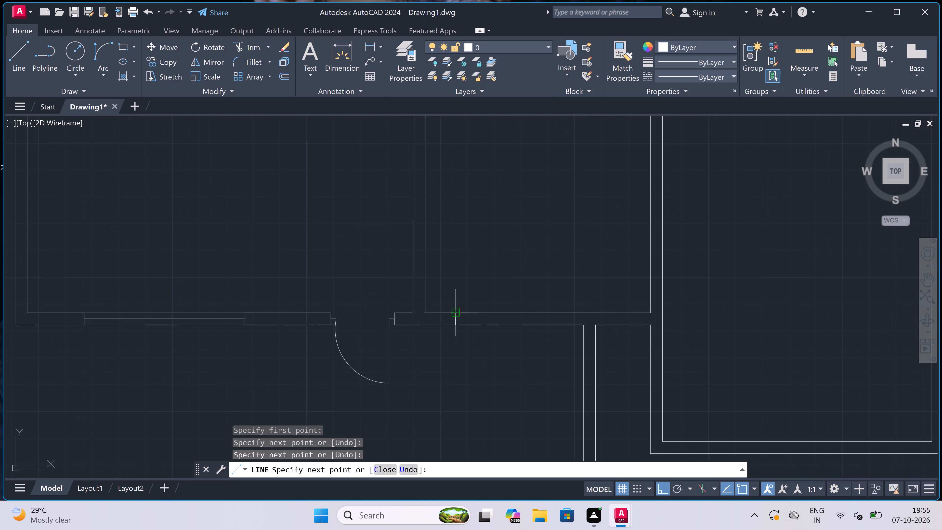
scroll(513, 317, up, 1)
text(2')
key(space)
click(525, 313)
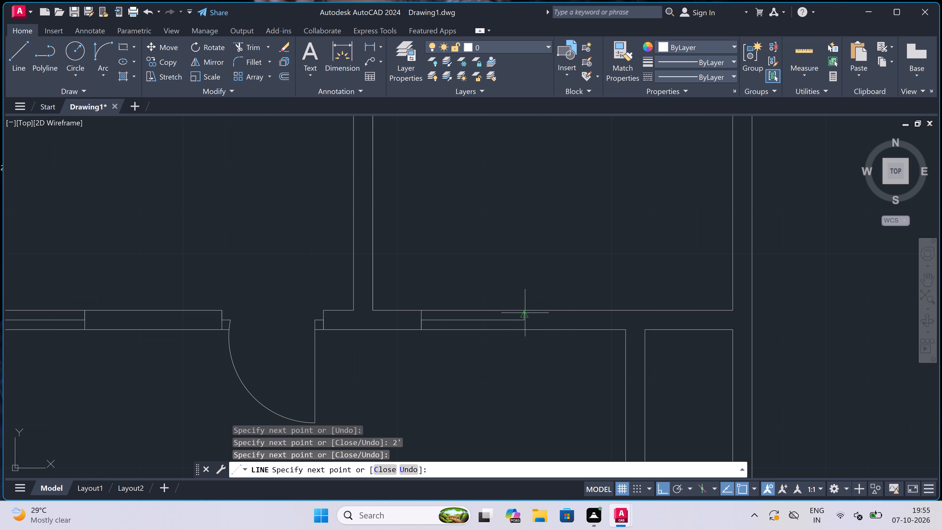
click(526, 326)
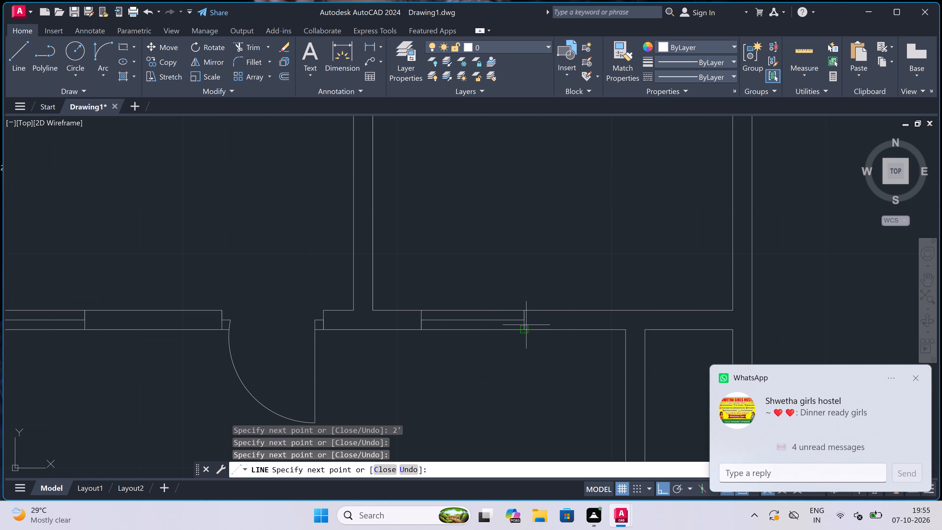
key(Escape)
Draw a 2' wide window in the bottom exterior wall of the small room right of the projecting central room.
scroll(467, 300, down, 6)
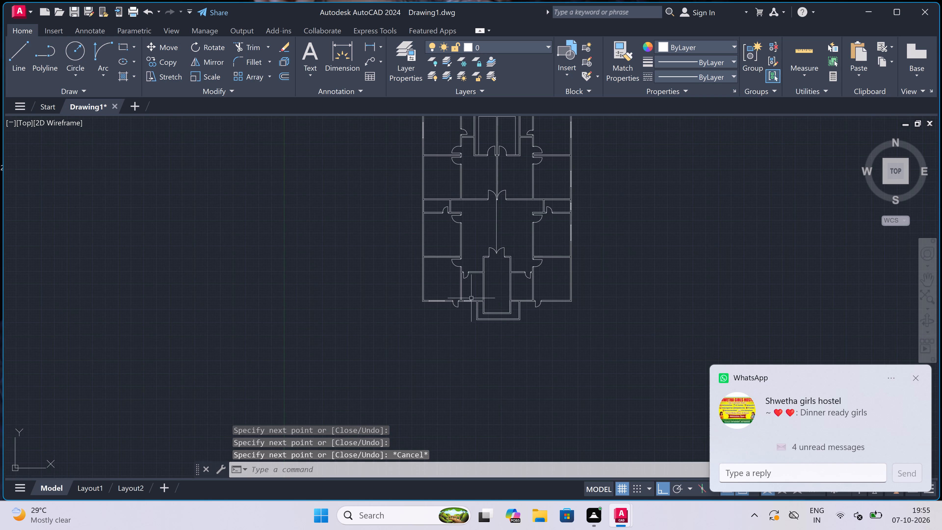
scroll(513, 308, up, 4)
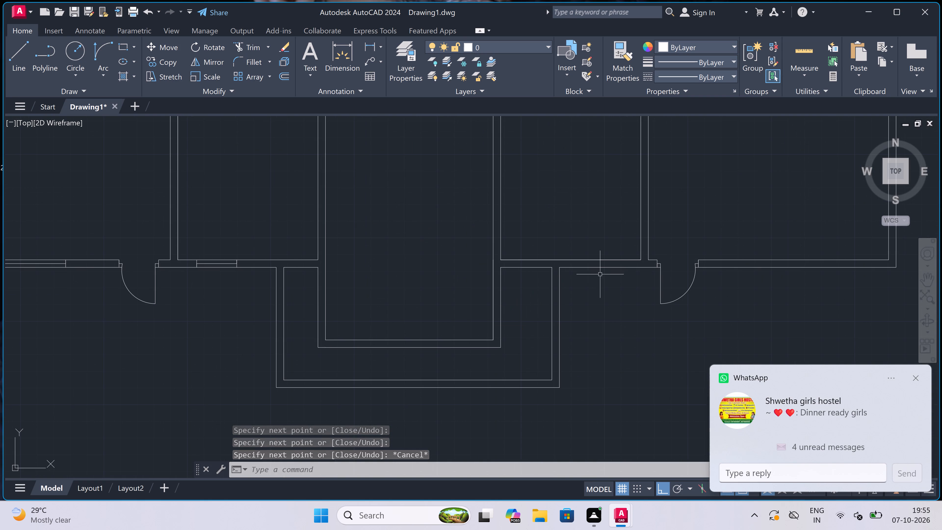
scroll(600, 274, up, 1)
key(space)
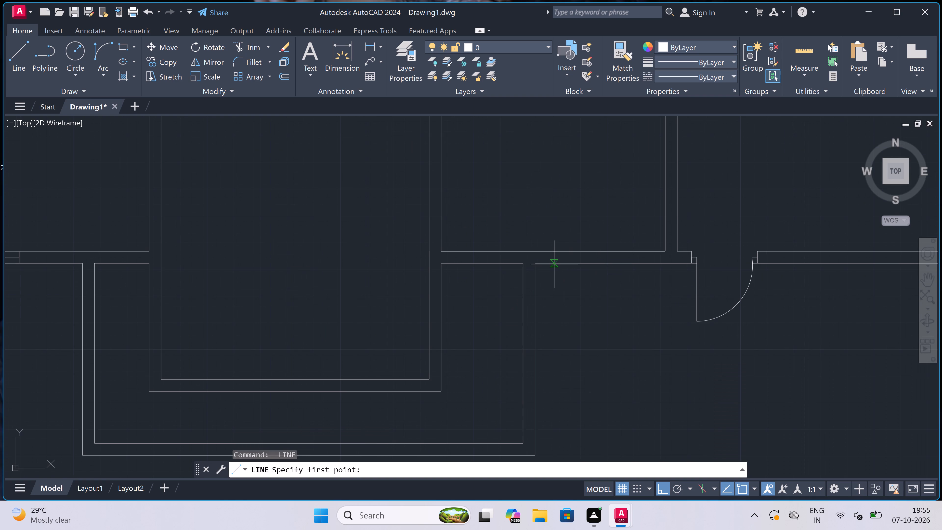
click(554, 264)
click(553, 252)
click(556, 258)
scroll(566, 258, up, 2)
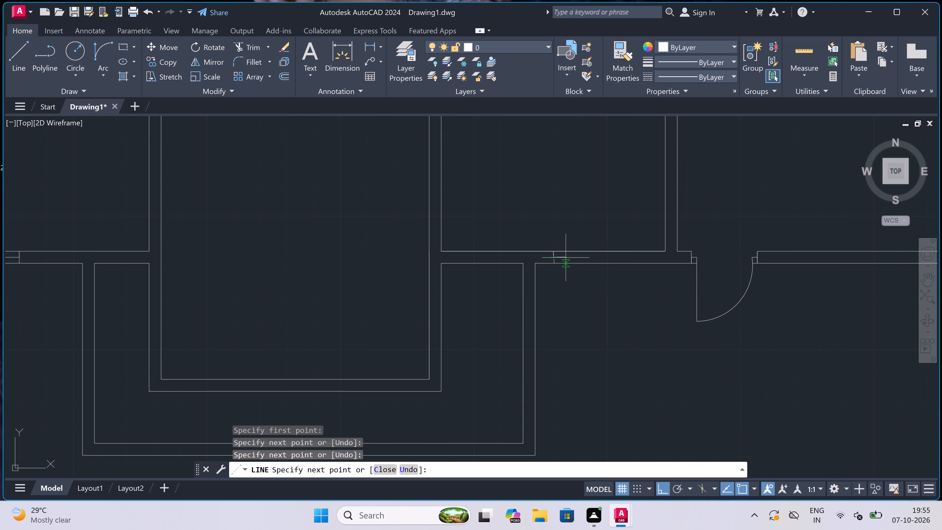
key(ctrl+z)
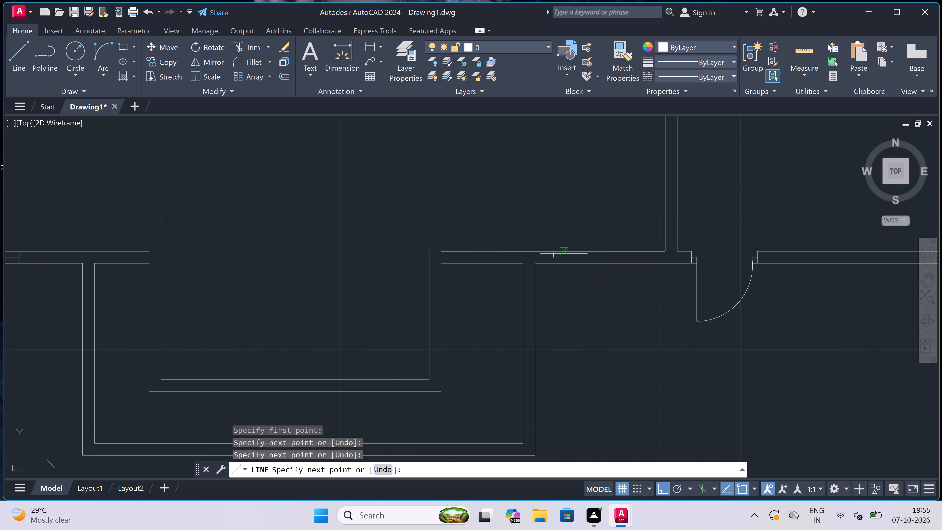
key(ctrl+z)
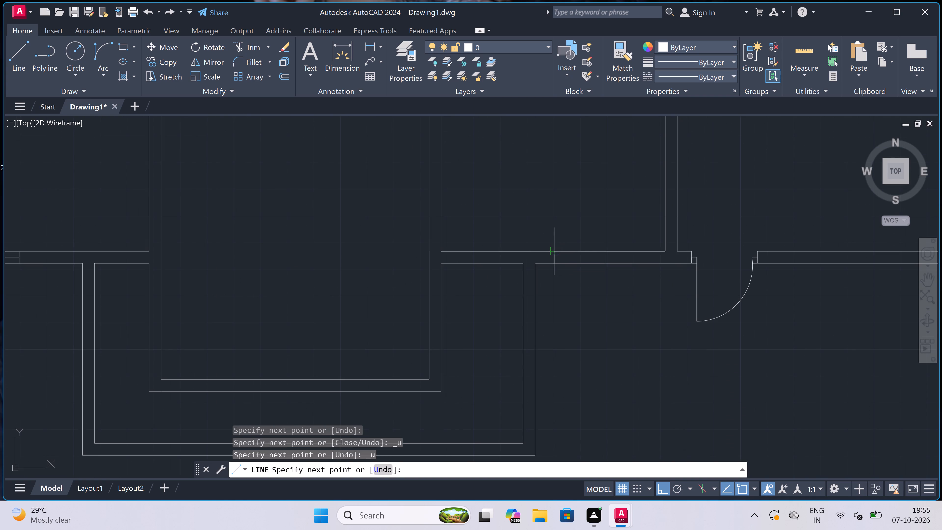
scroll(557, 252, up, 3)
click(548, 247)
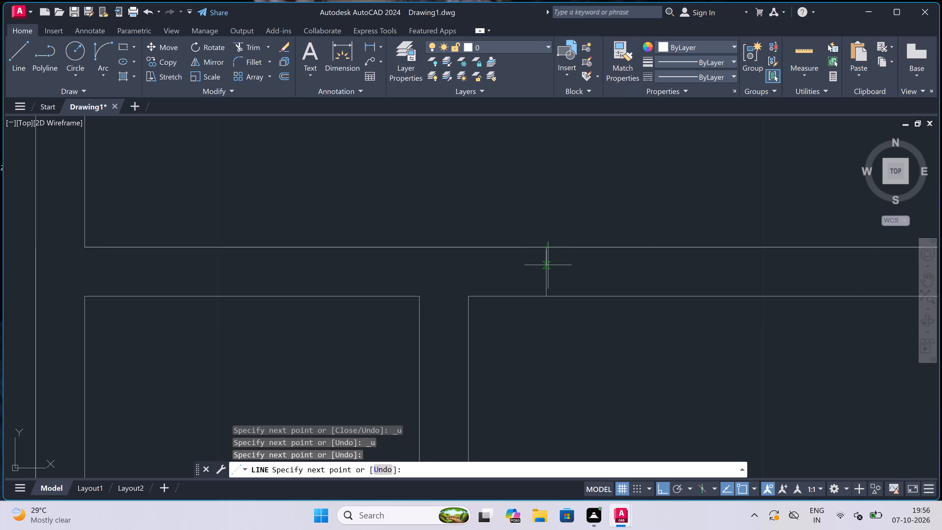
click(548, 268)
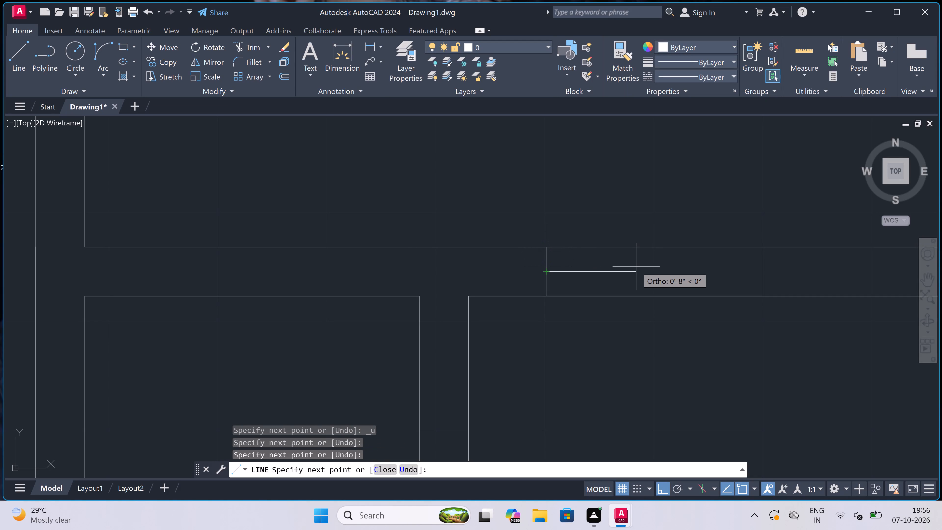
key(2)
text(')
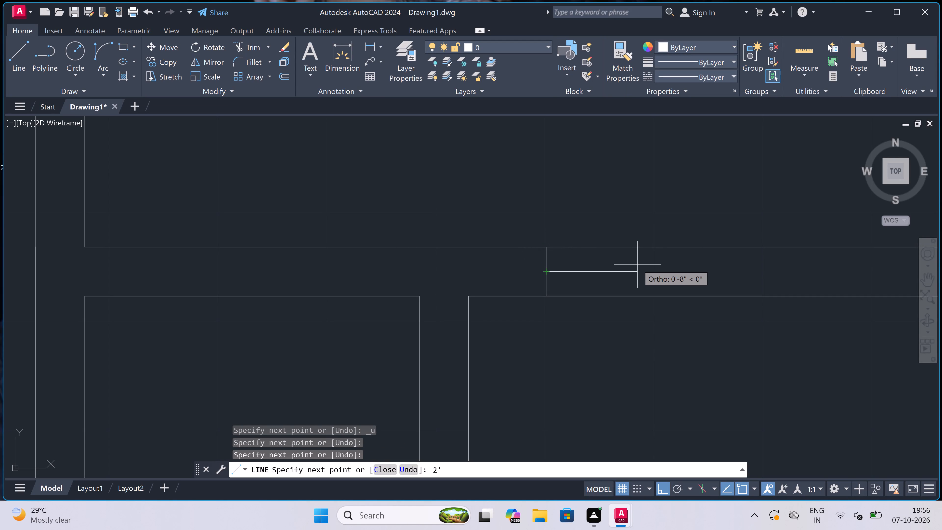
key(space)
scroll(636, 265, down, 3)
scroll(667, 265, up, 3)
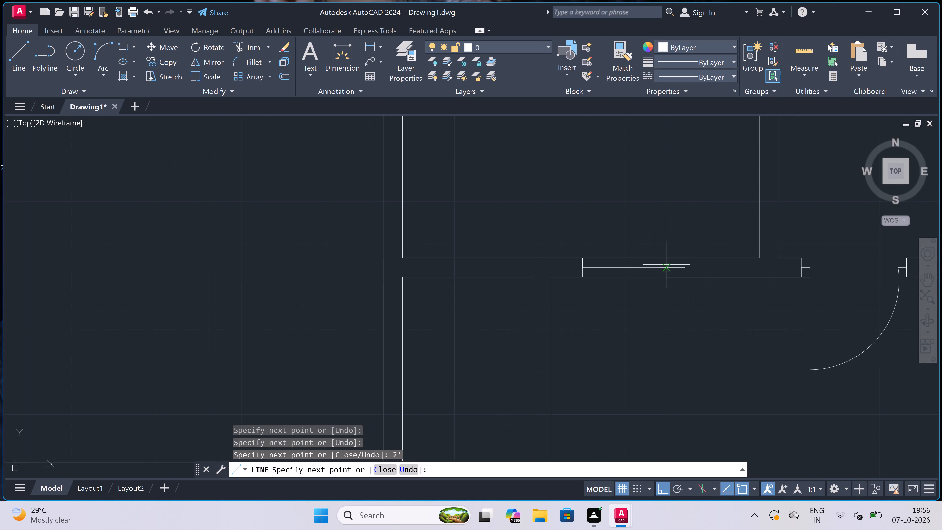
click(713, 250)
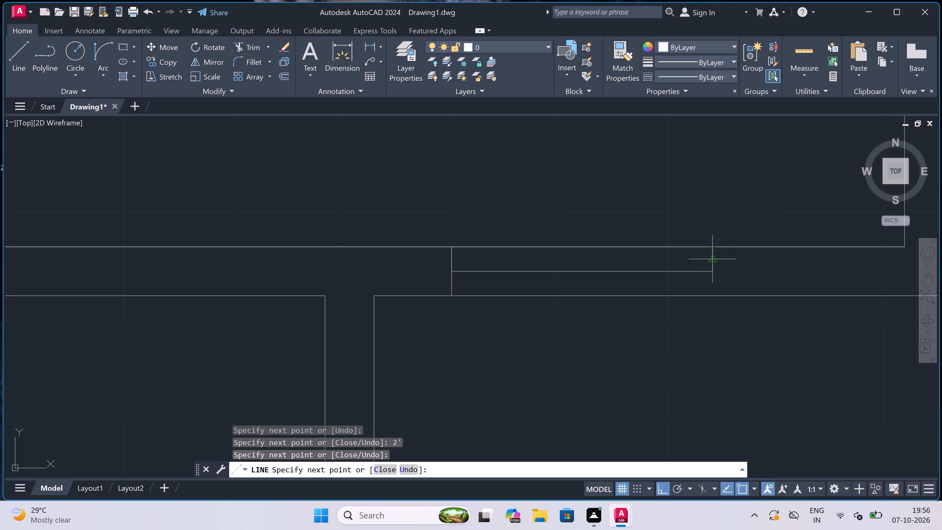
click(711, 299)
key(Escape)
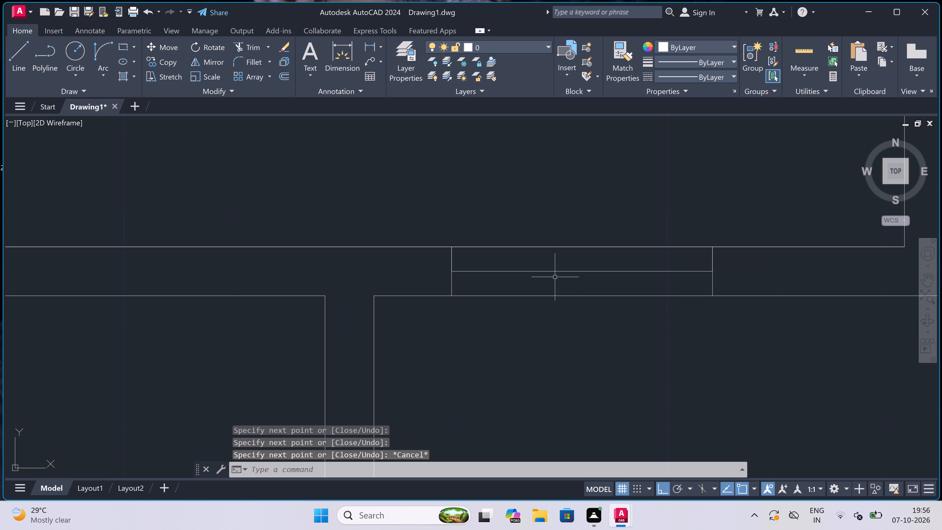
Draw a 5' wide window in the bottom exterior wall of the bottom-right corner room, between its door and the corner.
scroll(555, 277, down, 6)
scroll(636, 275, up, 1)
scroll(553, 283, down, 2)
scroll(605, 278, up, 4)
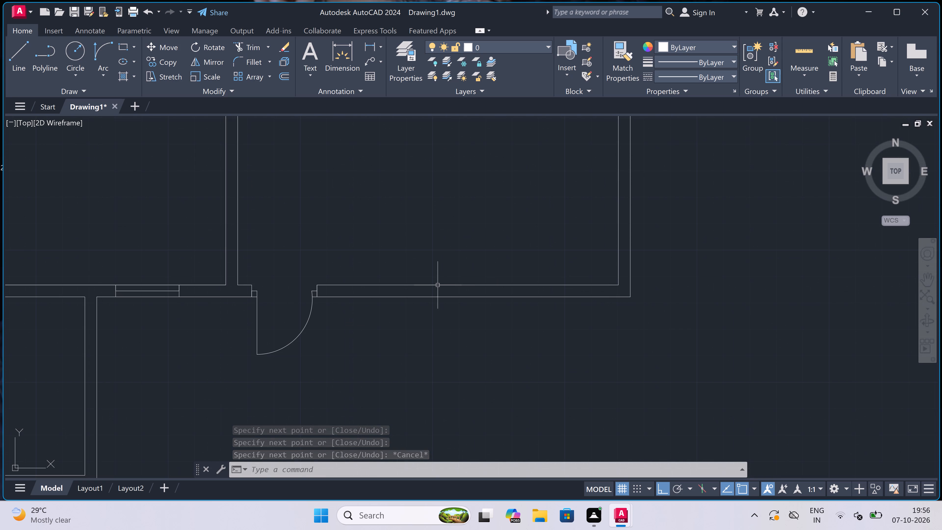
key(space)
click(409, 284)
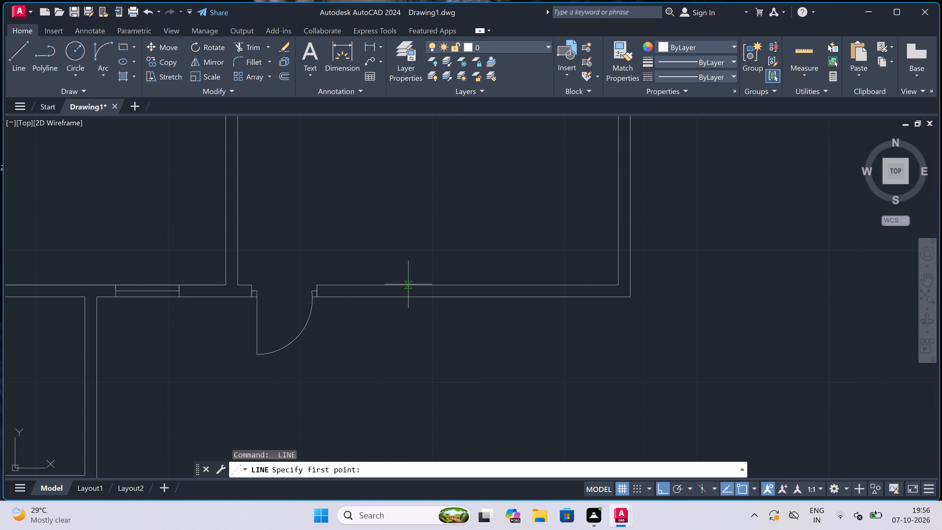
click(406, 295)
scroll(405, 291, up, 2)
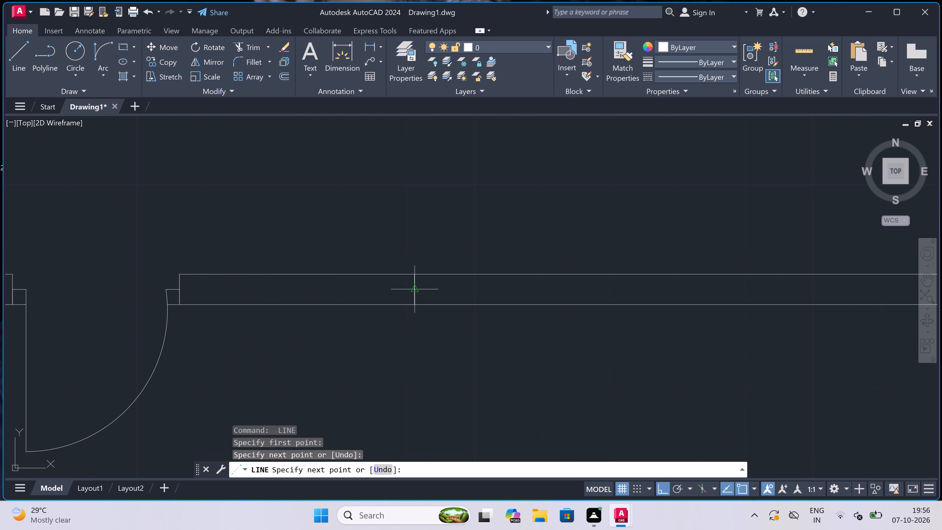
click(418, 288)
key(5)
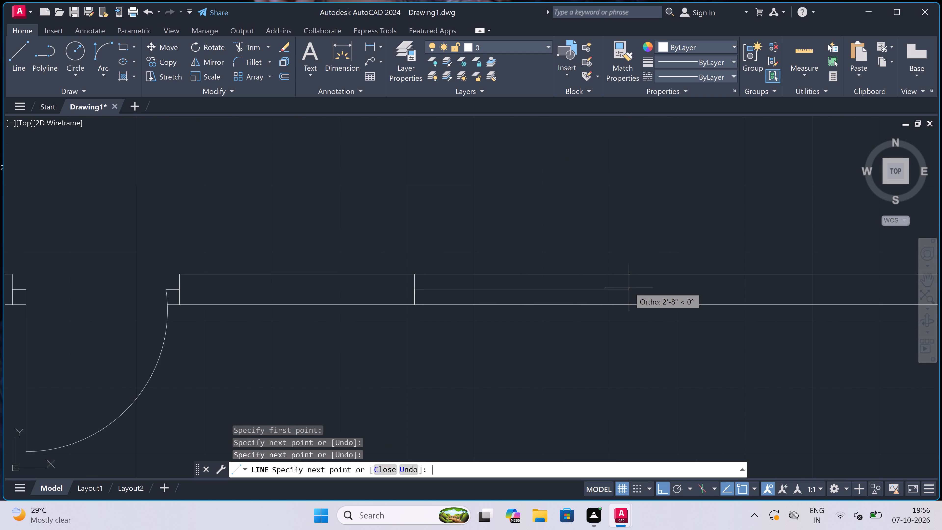
key(apostrophe)
key(space)
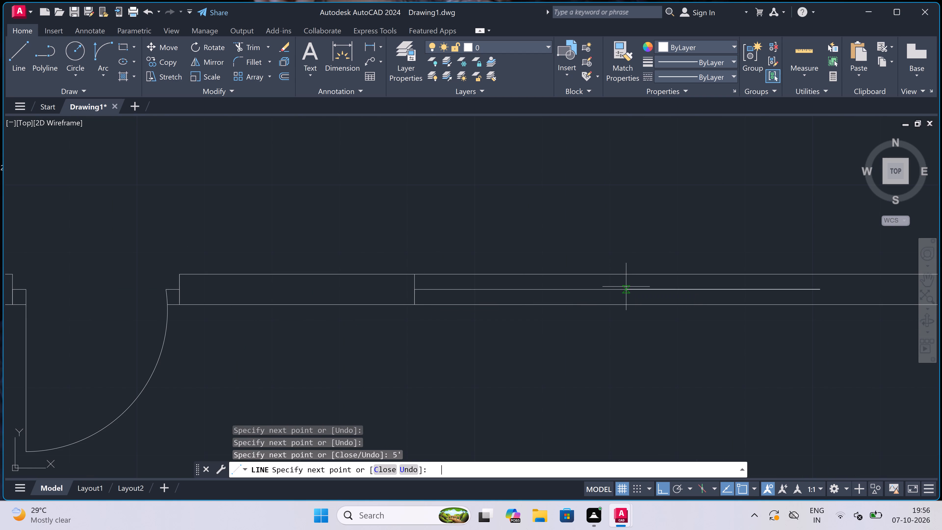
scroll(626, 287, down, 4)
scroll(647, 289, up, 3)
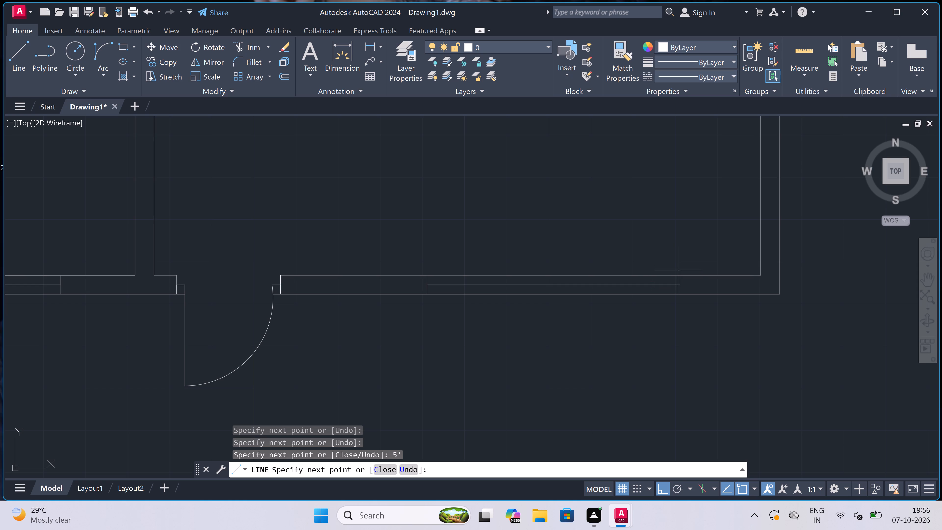
scroll(678, 277, up, 2)
click(681, 275)
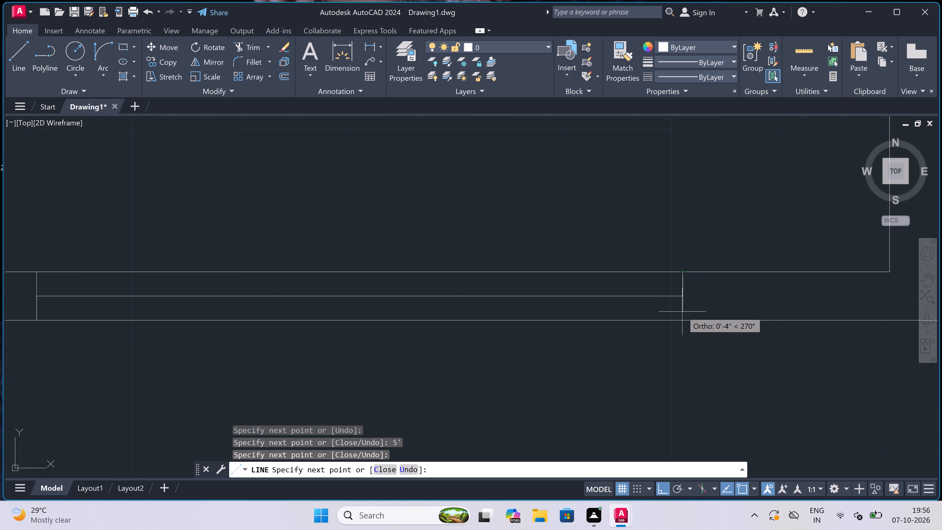
click(680, 318)
key(Escape)
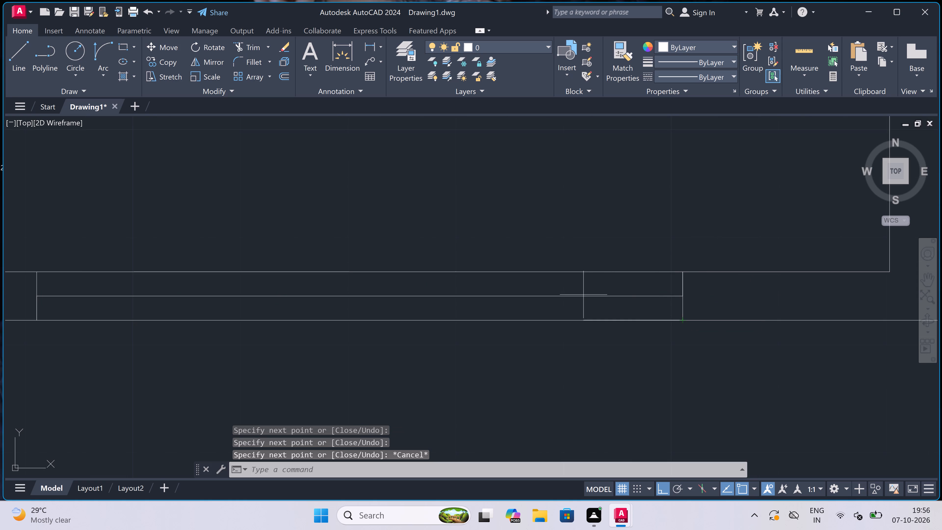
Draw a 5' wide window in the right exterior wall of the bottom-right corner room.
scroll(566, 290, down, 7)
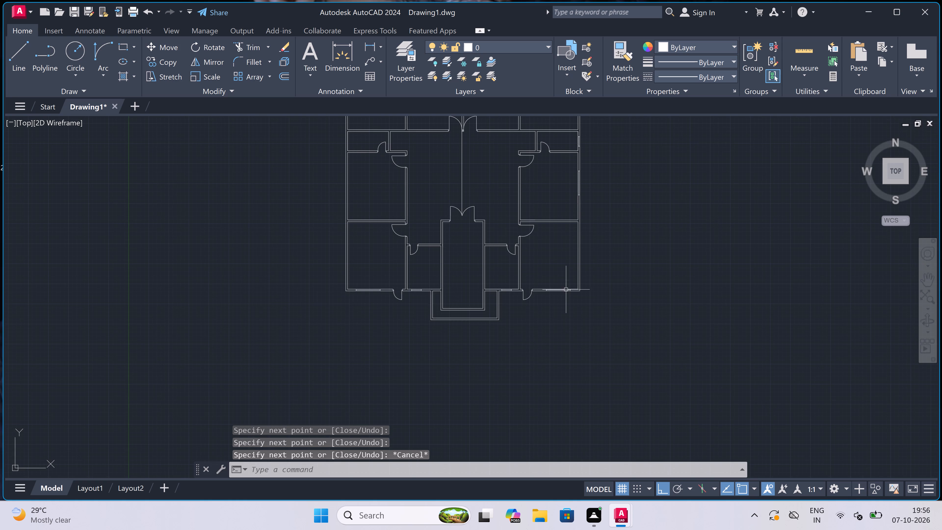
scroll(566, 290, down, 3)
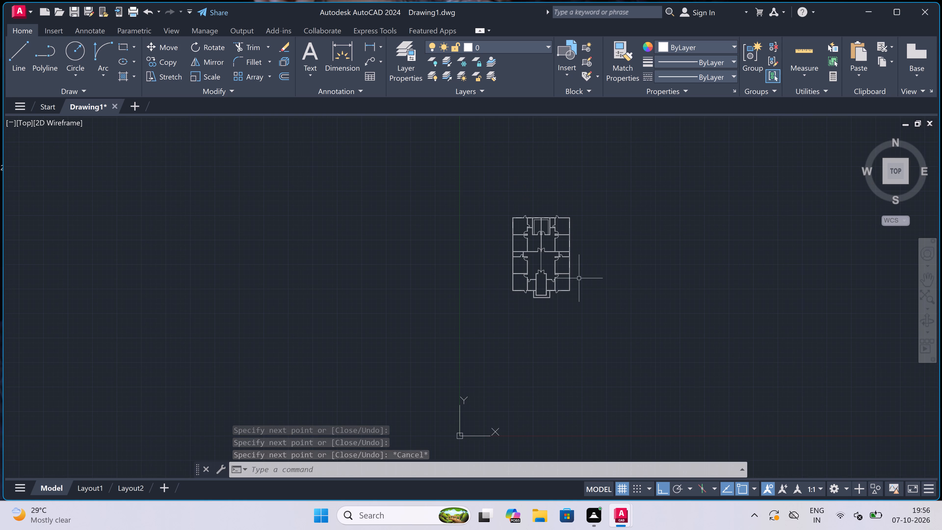
scroll(575, 287, up, 4)
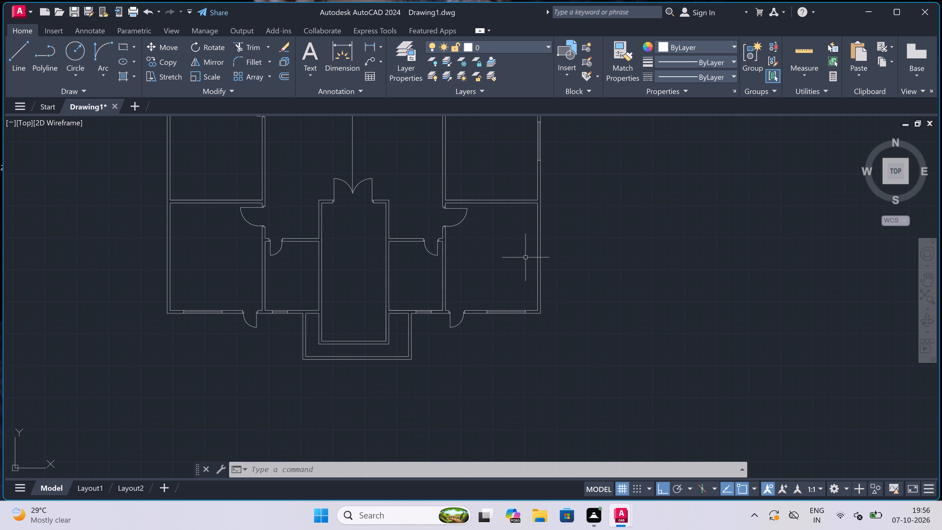
scroll(525, 257, up, 2)
key(space)
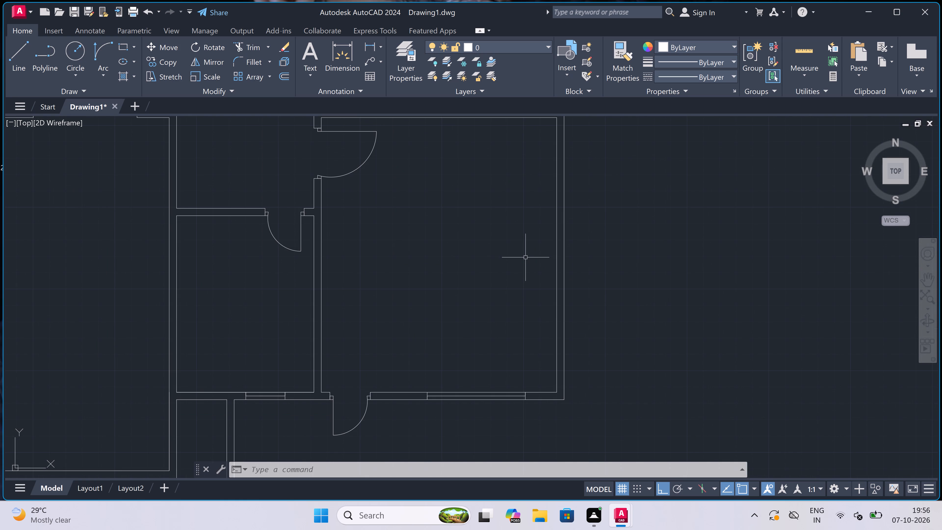
scroll(525, 257, down, 1)
scroll(540, 200, up, 1)
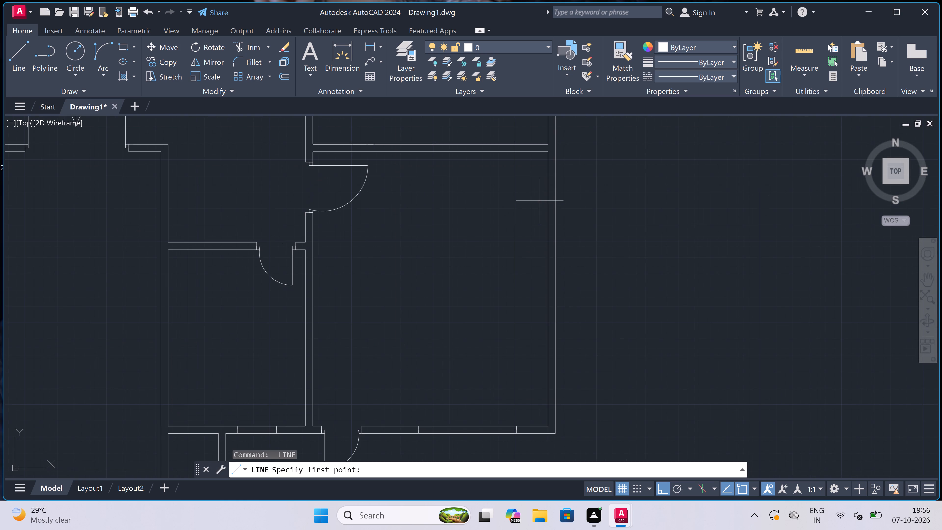
click(546, 198)
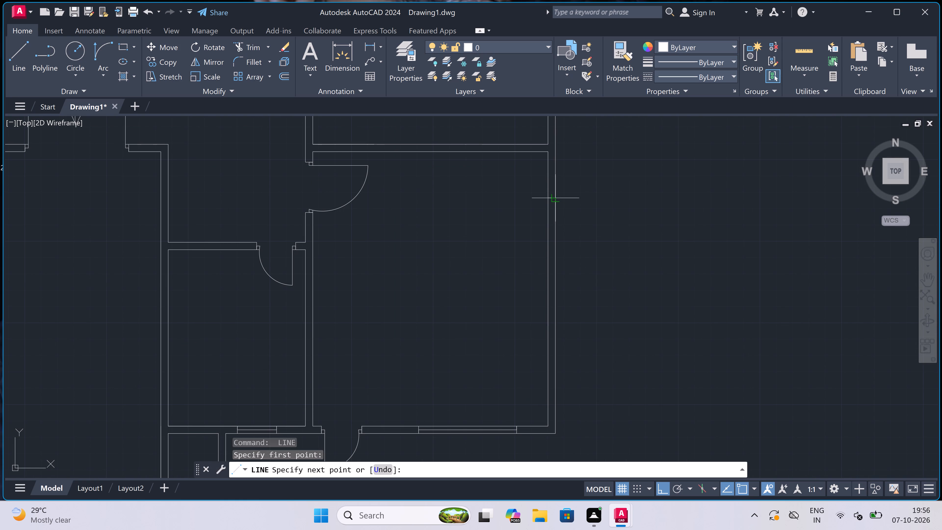
click(558, 196)
scroll(558, 196, up, 3)
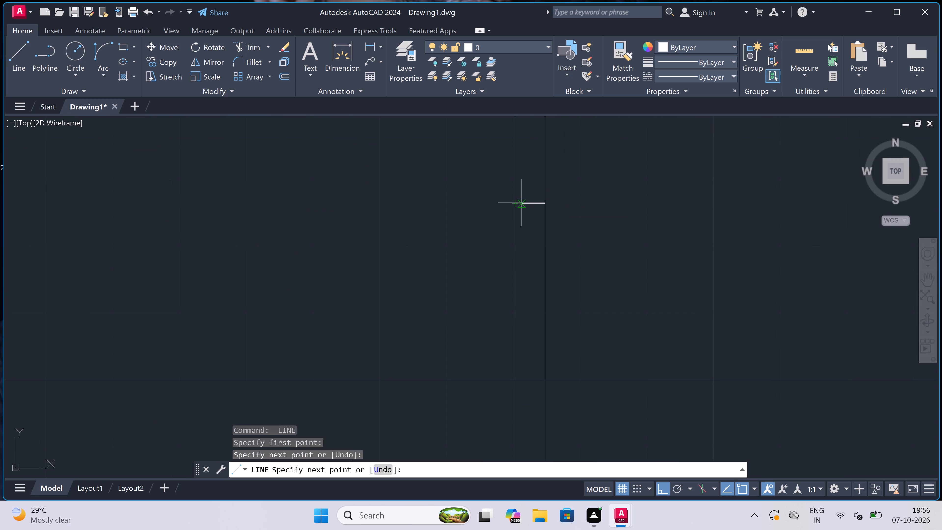
click(526, 202)
key(5)
text(')
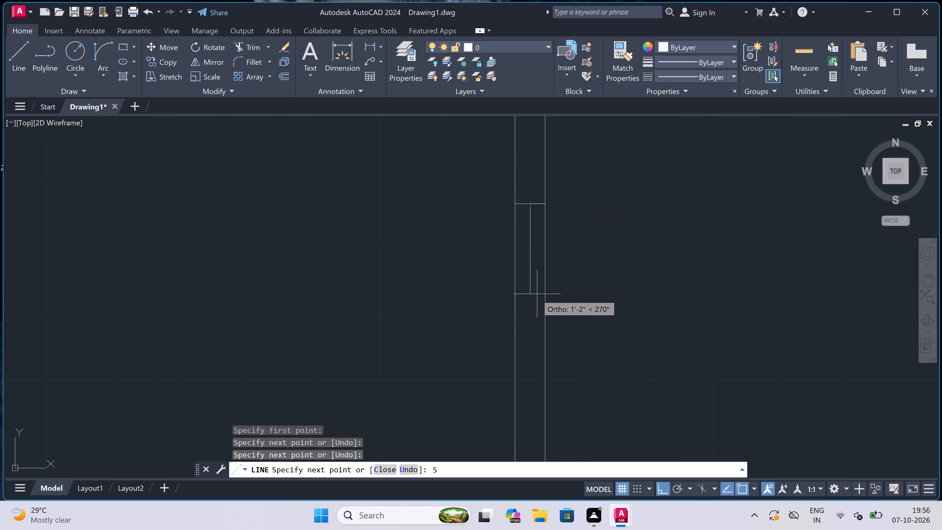
key(space)
scroll(537, 294, down, 4)
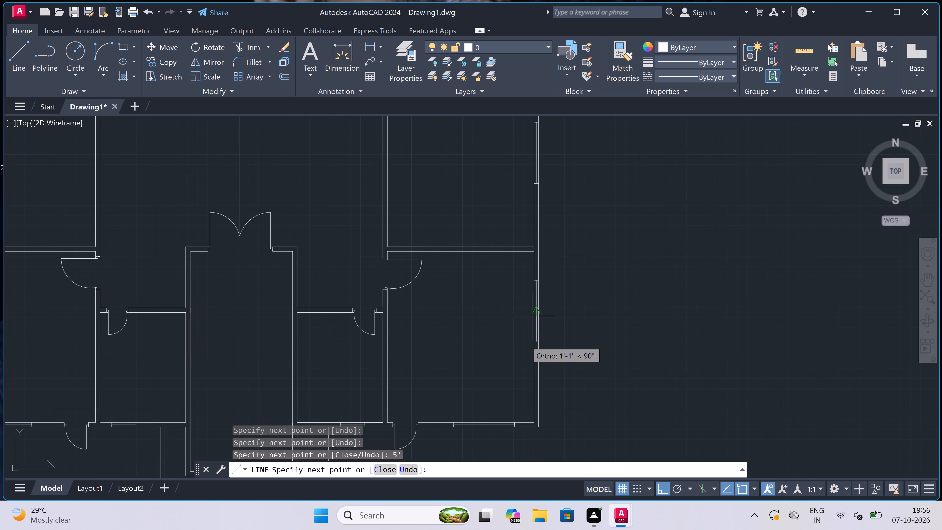
scroll(526, 344, up, 3)
scroll(570, 339, up, 3)
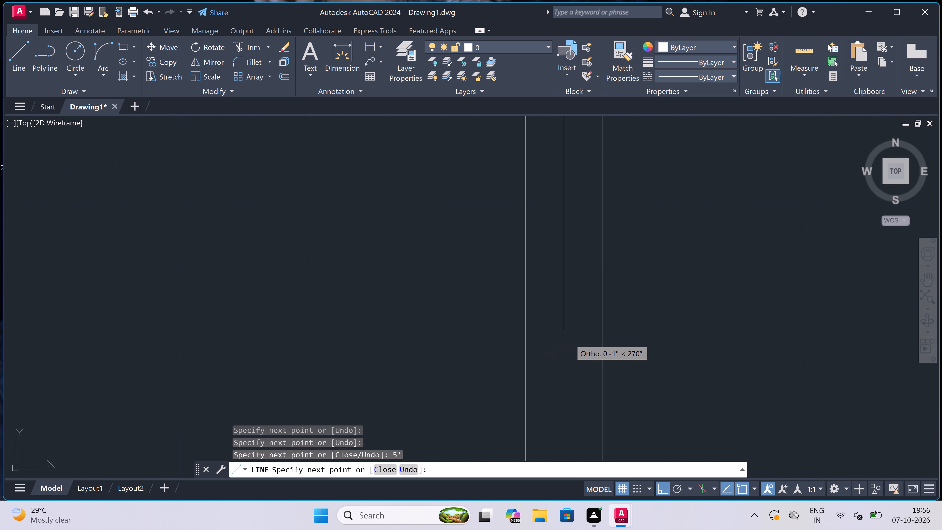
click(524, 330)
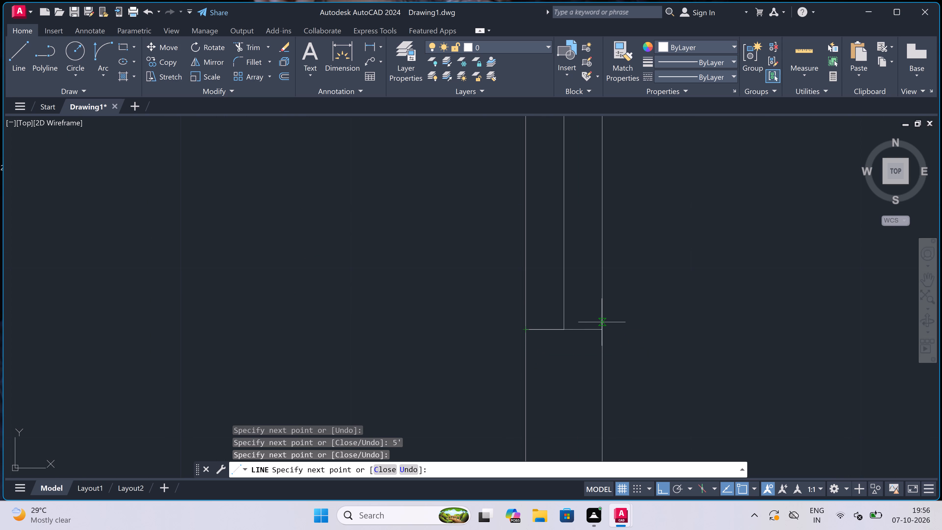
click(600, 328)
key(Escape)
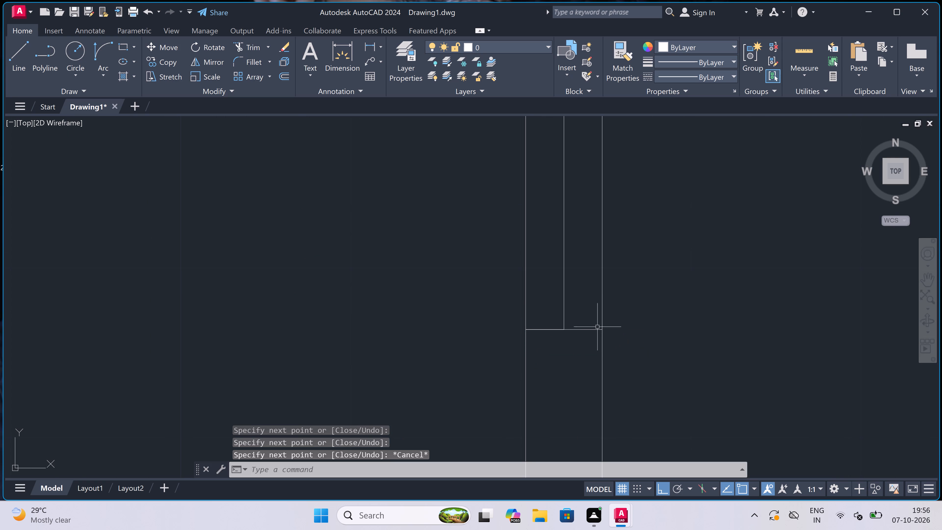
Draw a 2' wide window in the left exterior wall of the small room midway along the plan's left side.
key(space)
scroll(563, 324, down, 5)
scroll(535, 316, down, 2)
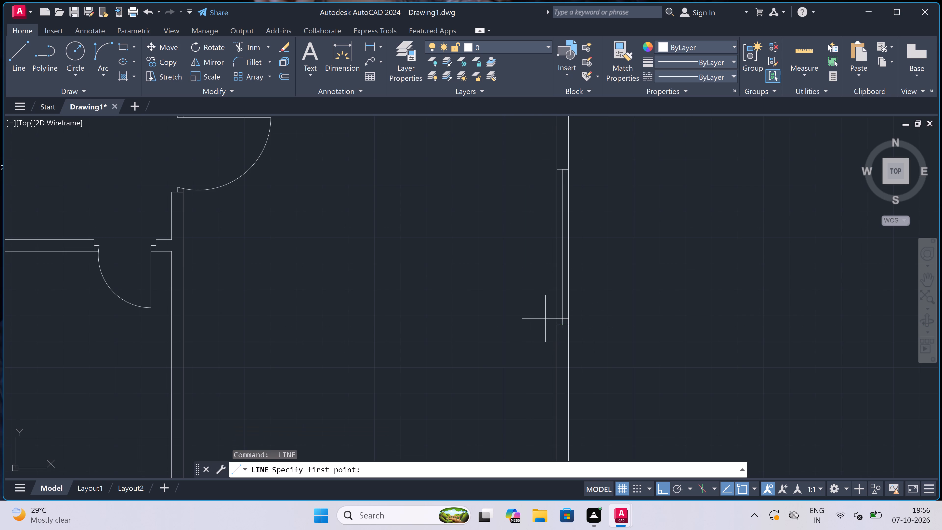
scroll(535, 316, down, 2)
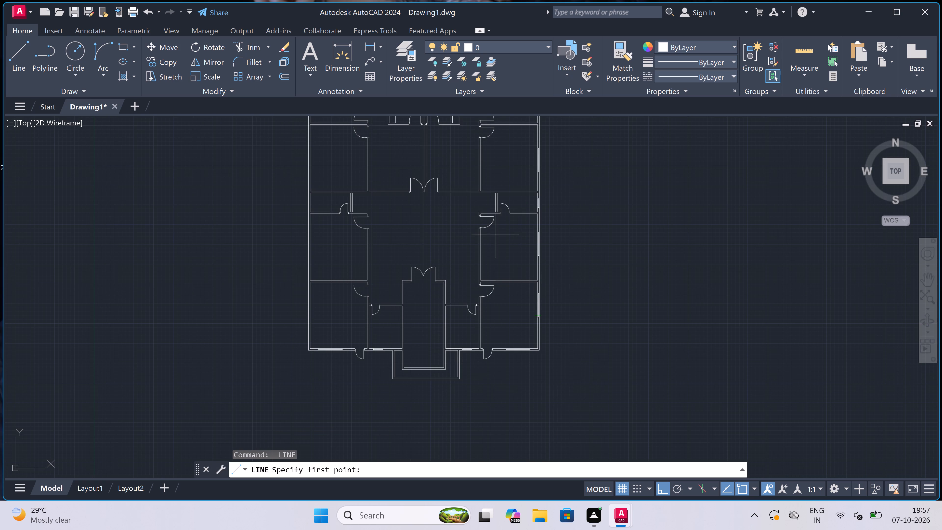
scroll(503, 211, down, 1)
scroll(356, 201, up, 1)
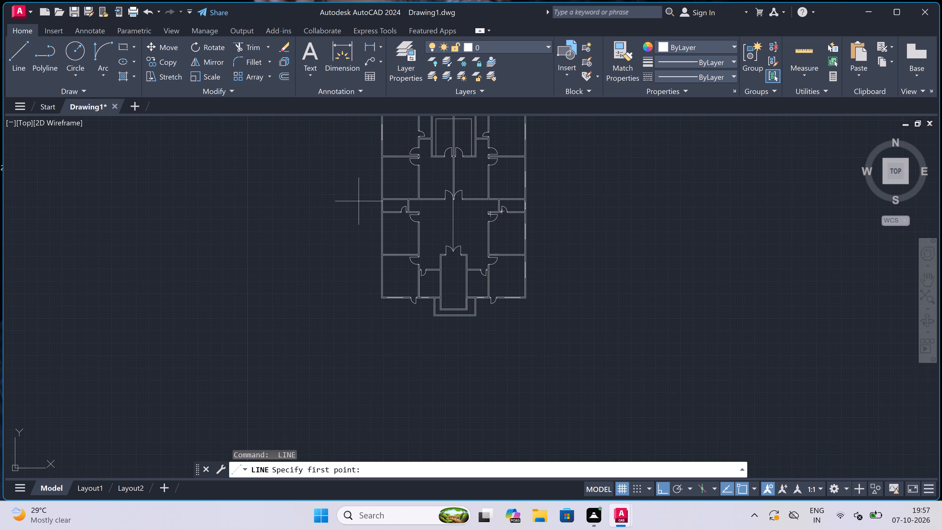
scroll(387, 192, up, 3)
scroll(408, 225, up, 2)
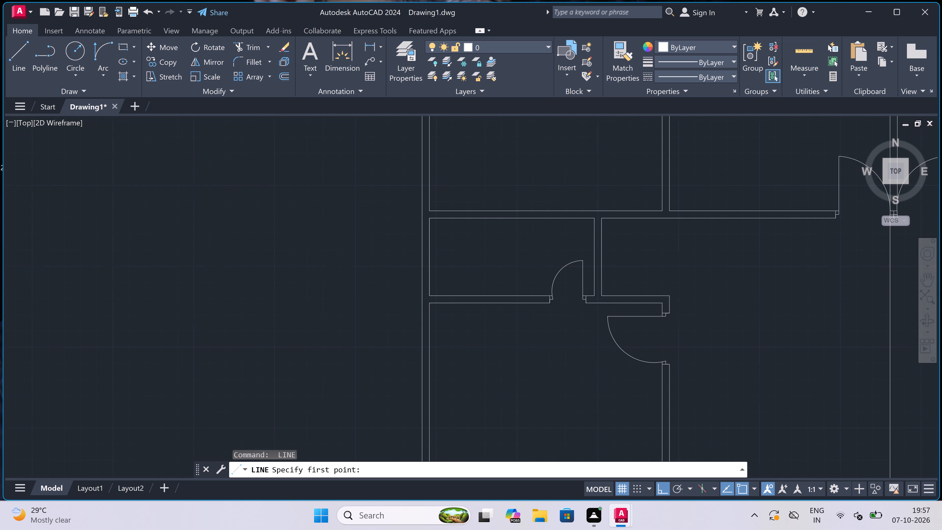
click(460, 243)
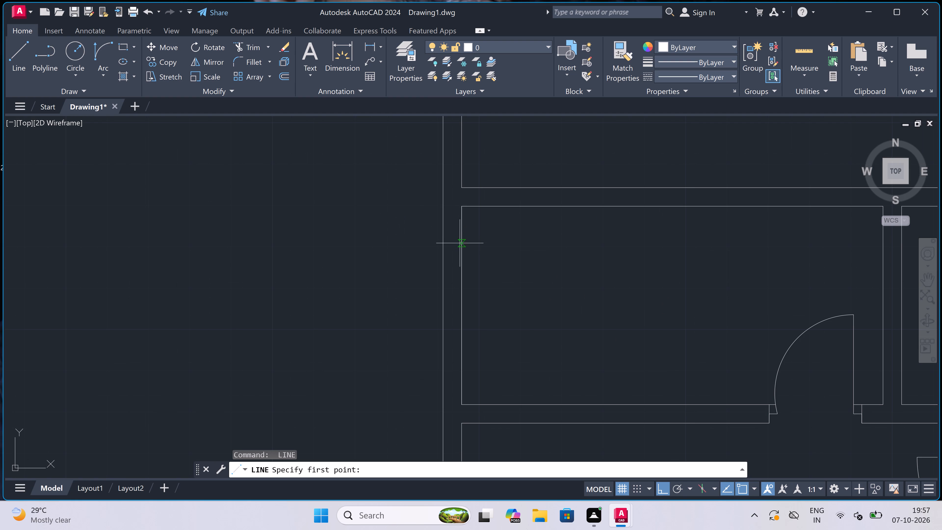
click(442, 244)
click(452, 244)
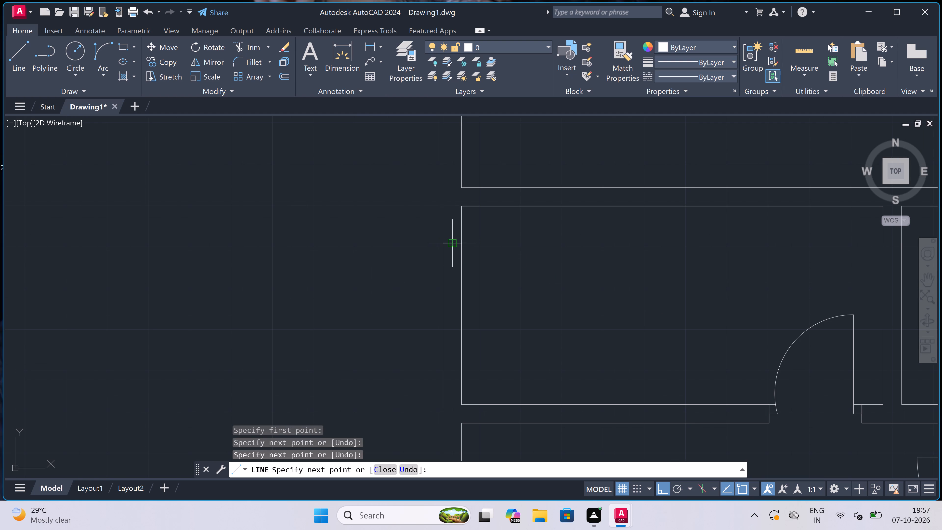
key(2)
key(apostrophe)
key(space)
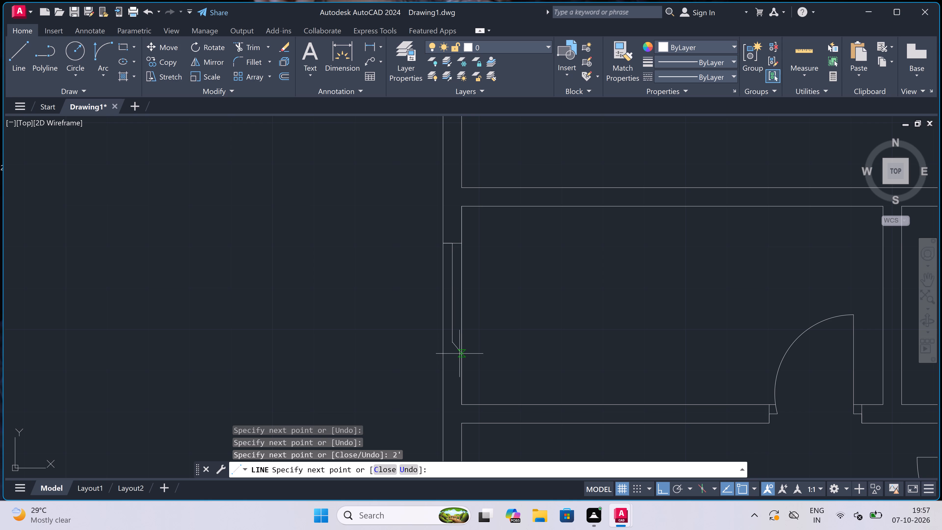
click(462, 346)
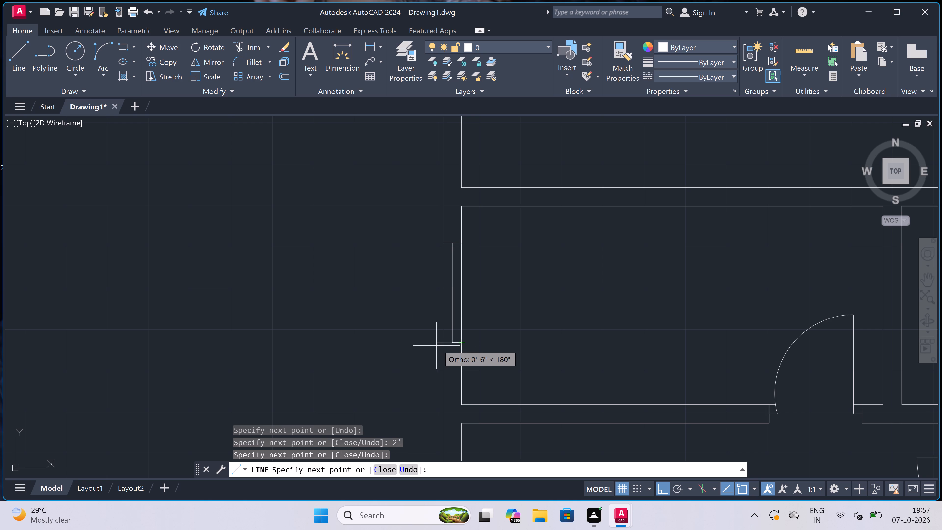
click(441, 345)
key(Escape)
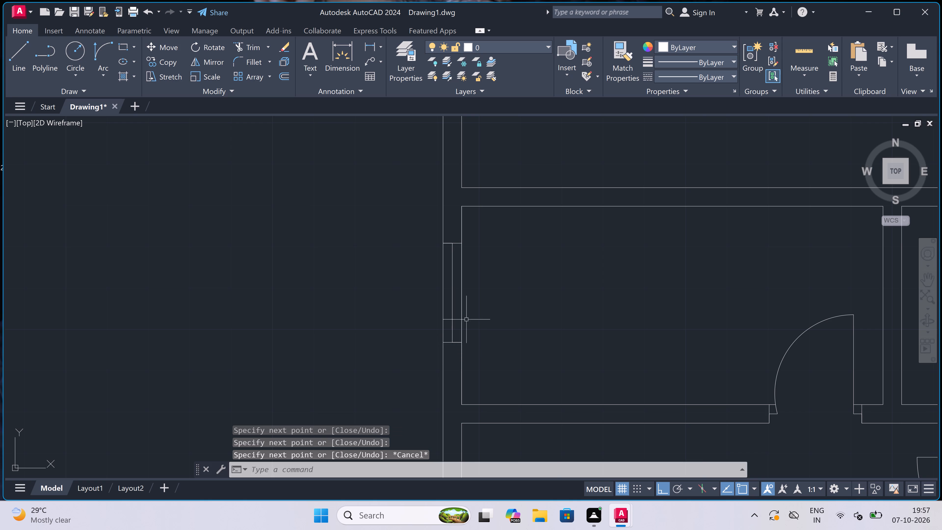
Draw a 5' wide window in the left exterior wall of the room directly below the small left-side room.
scroll(475, 305, down, 5)
key(space)
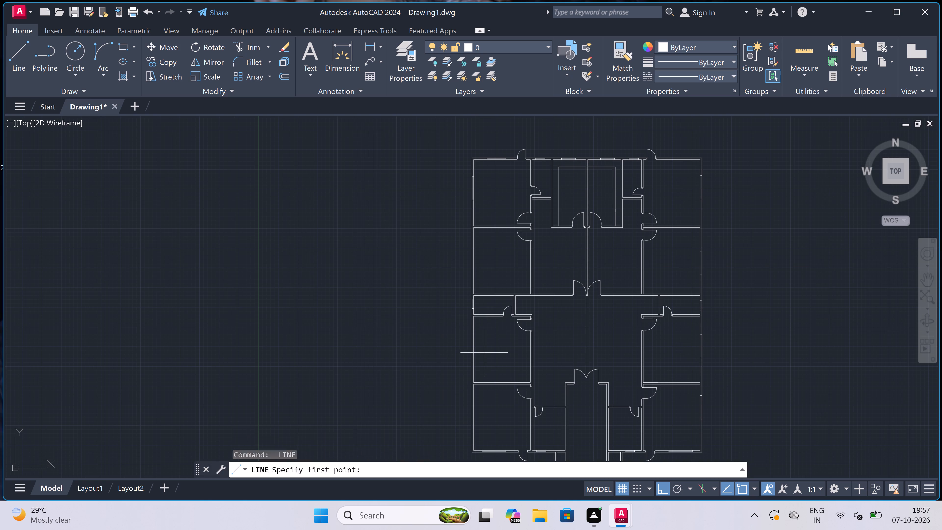
scroll(468, 361, up, 2)
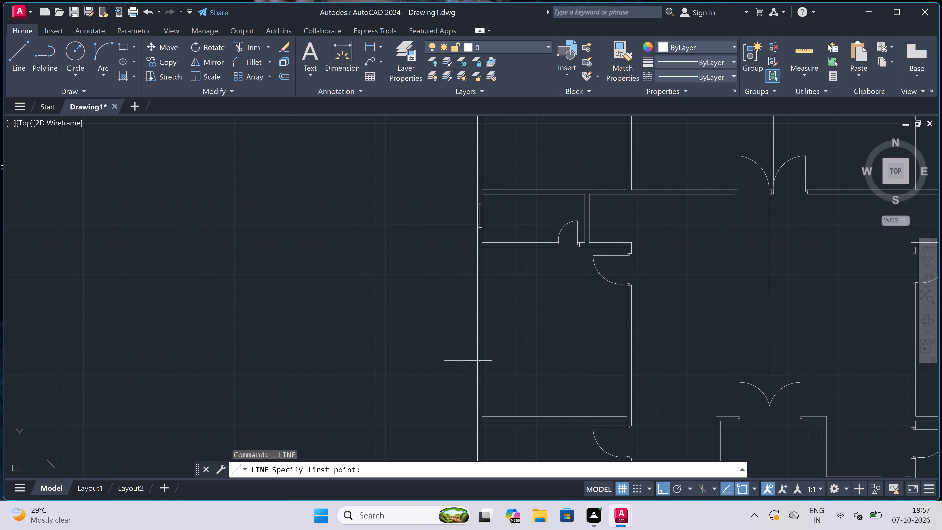
scroll(477, 361, up, 2)
click(479, 361)
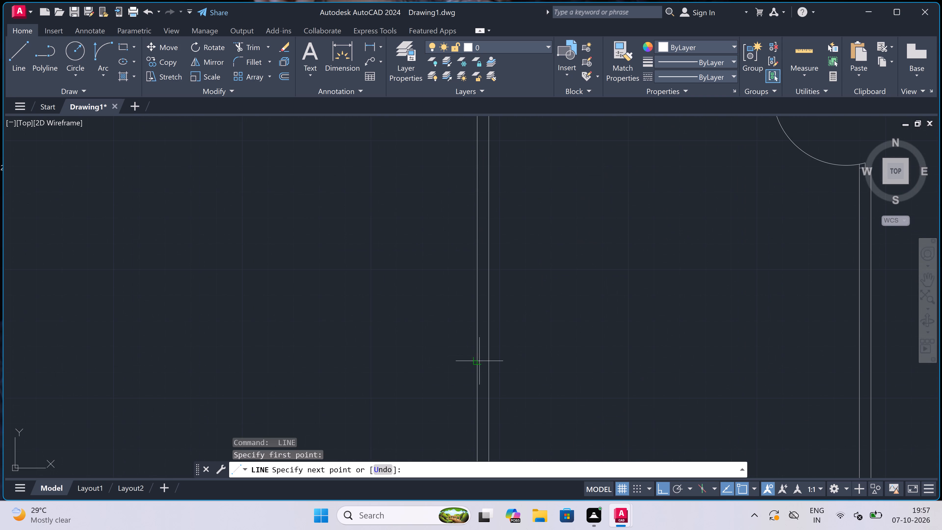
click(491, 358)
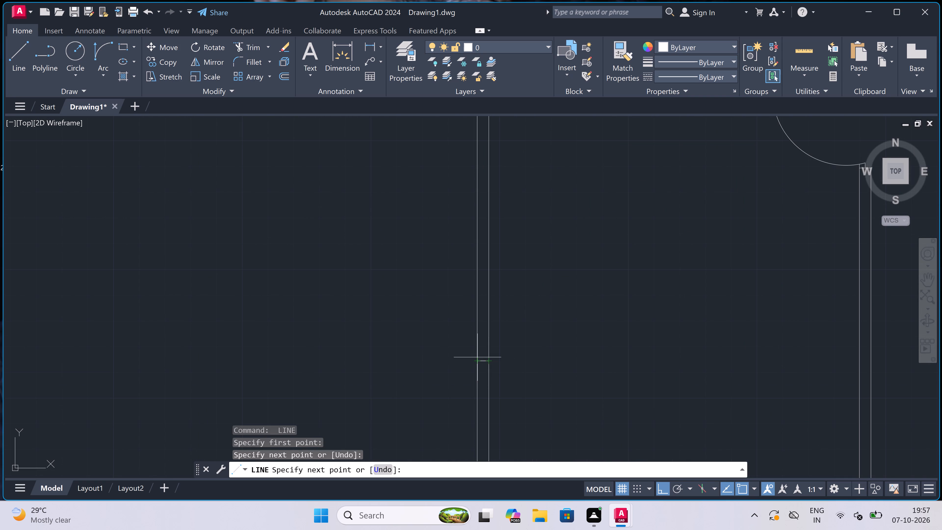
scroll(481, 358, up, 3)
click(485, 369)
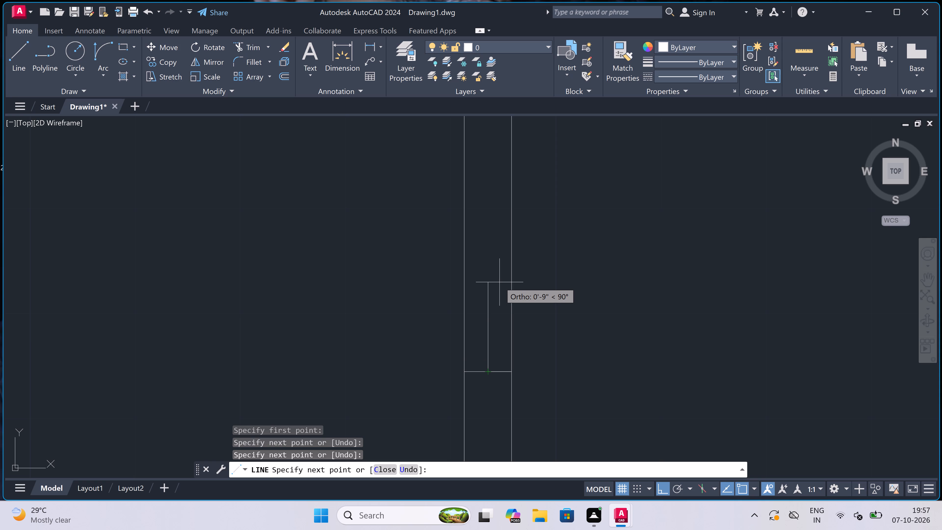
key(5)
key(apostrophe)
key(space)
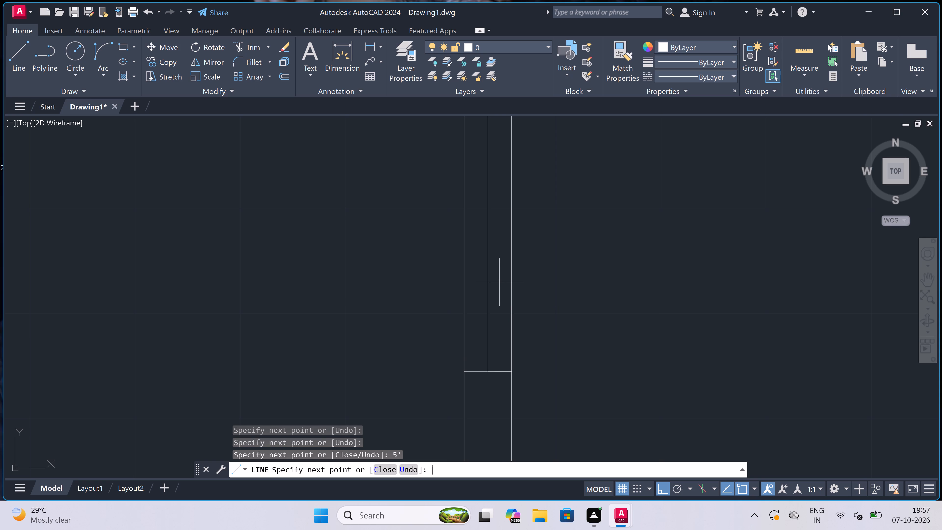
scroll(499, 282, down, 9)
scroll(491, 250, up, 1)
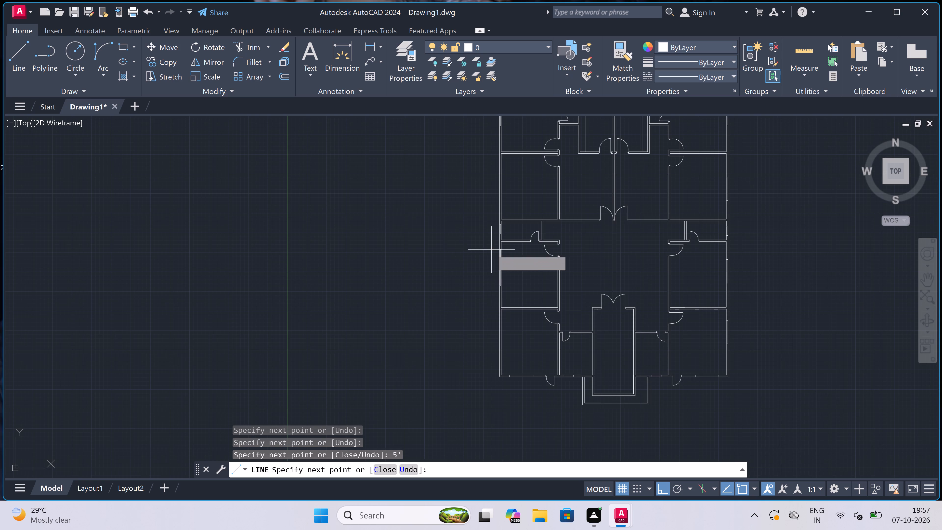
scroll(491, 250, up, 3)
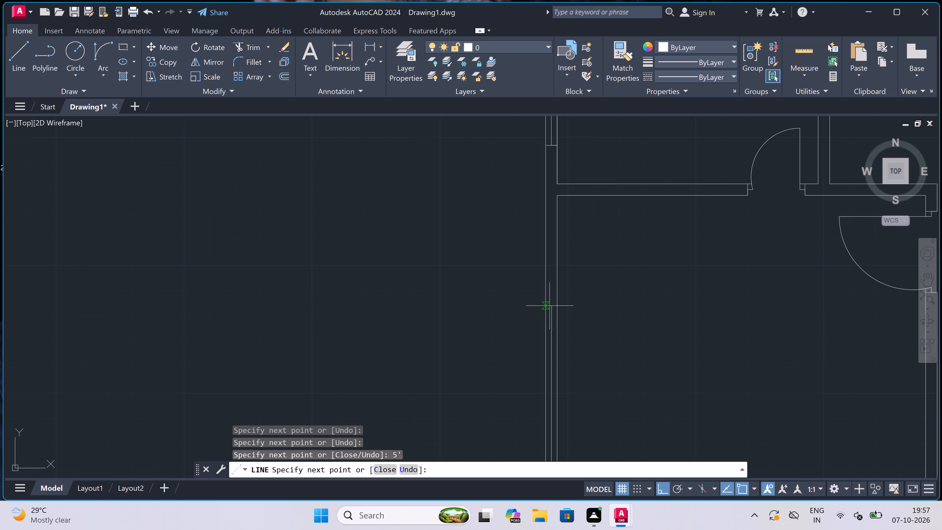
scroll(549, 338, up, 5)
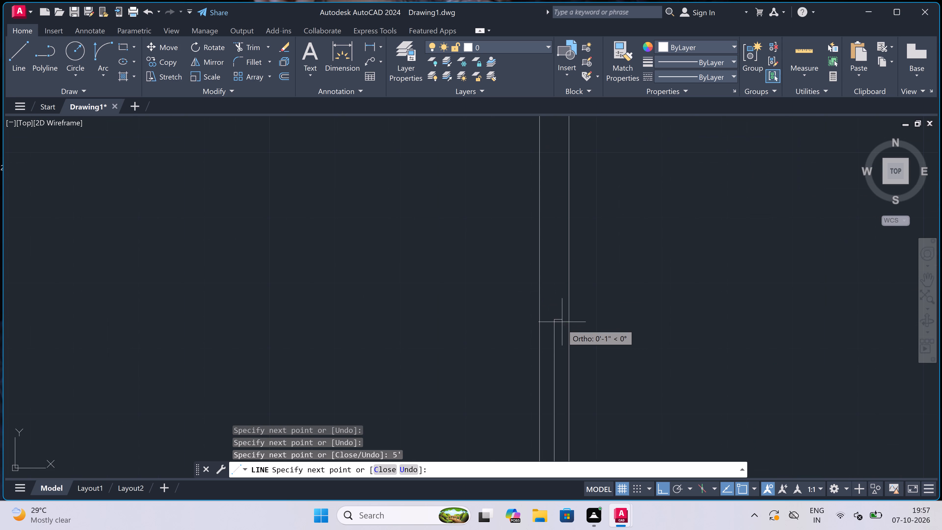
click(590, 301)
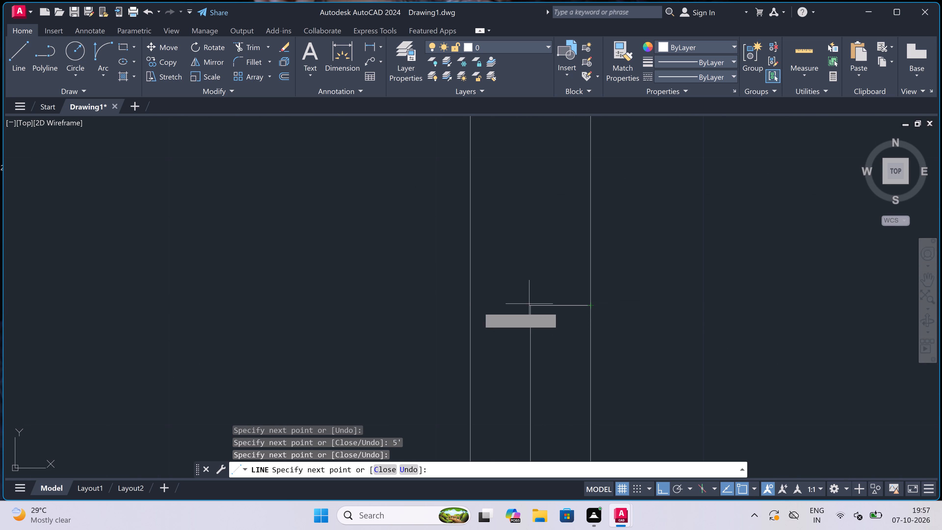
click(466, 307)
key(Escape)
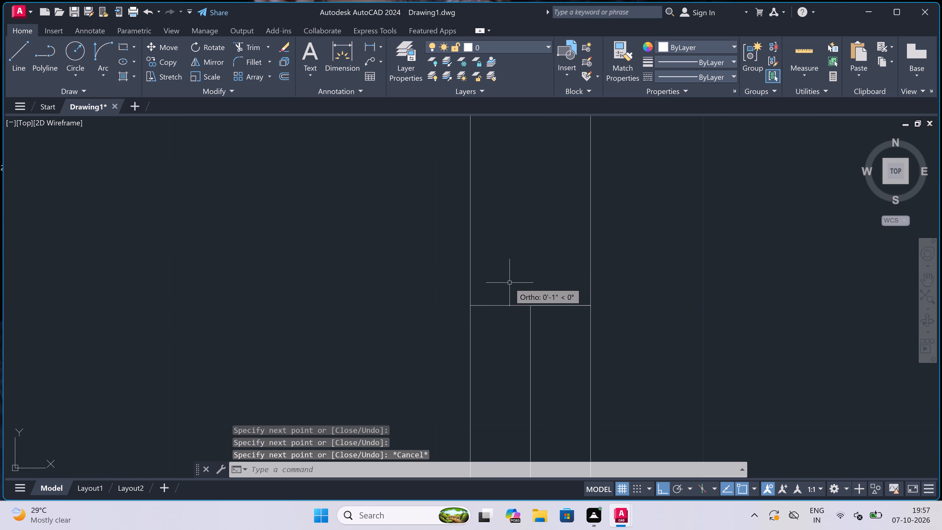
Draw a 5' wide window in the left exterior wall of the room directly above the small left-side room.
scroll(513, 272, down, 14)
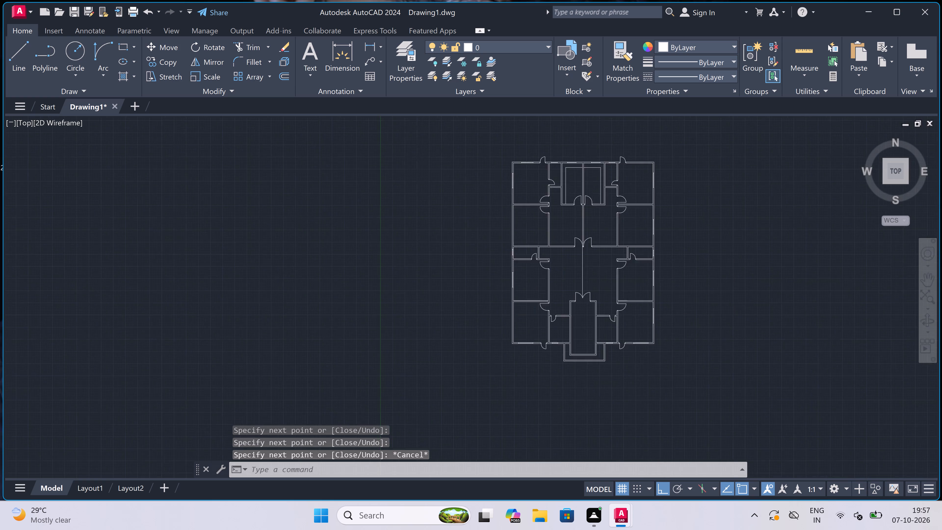
scroll(515, 311, up, 1)
scroll(494, 295, down, 3)
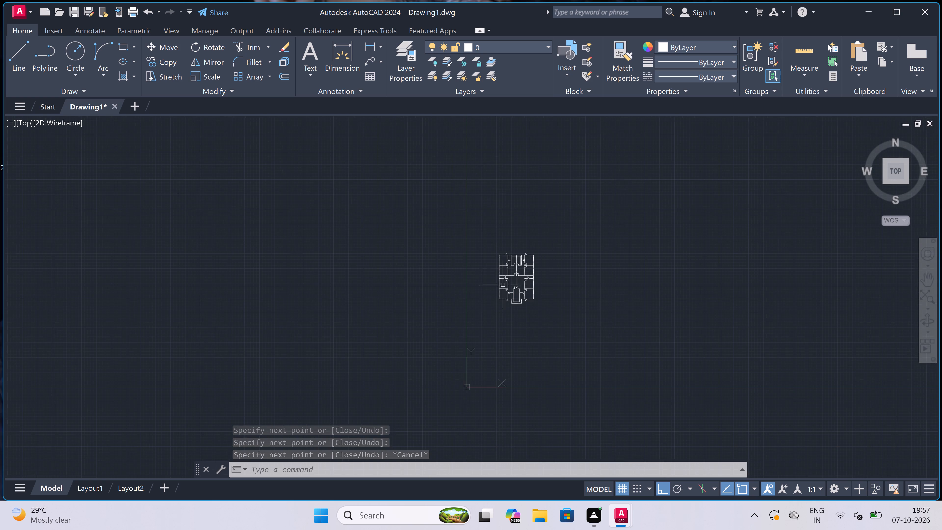
scroll(540, 273, up, 4)
scroll(503, 257, up, 3)
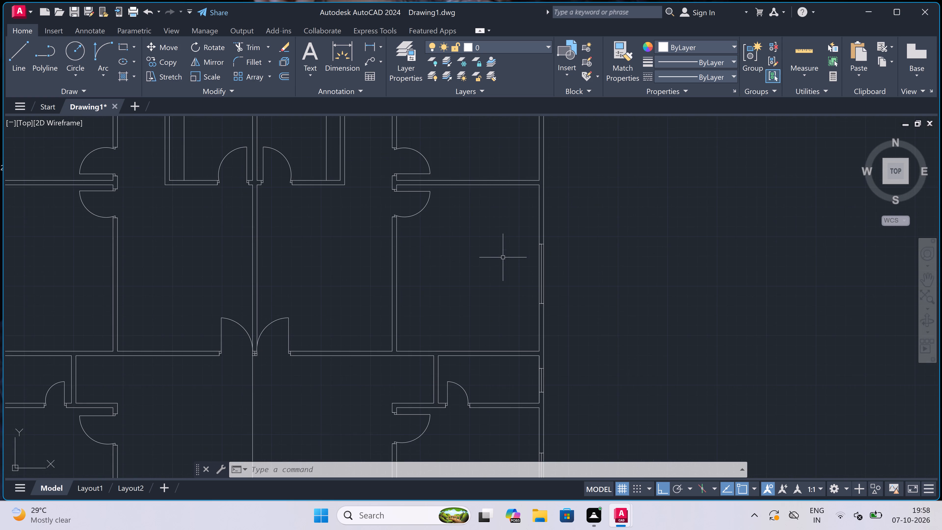
scroll(503, 257, down, 2)
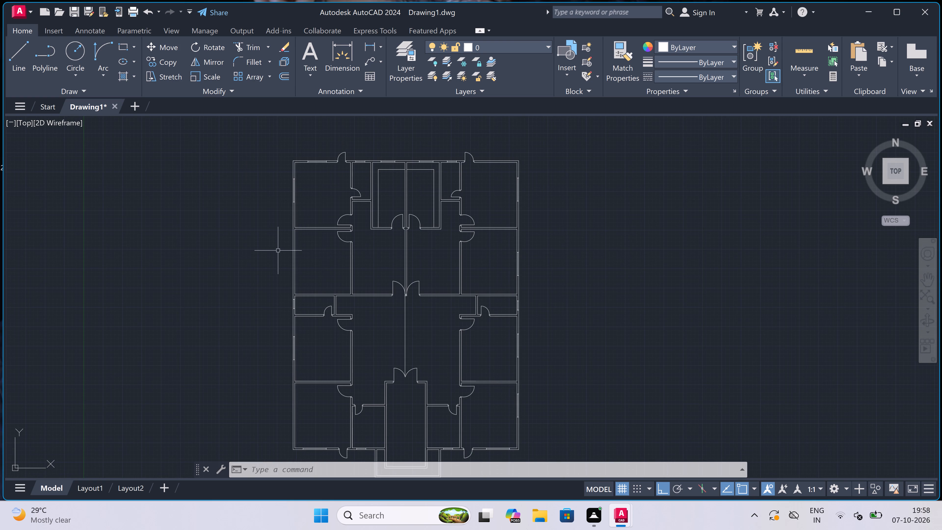
scroll(268, 250, up, 3)
key(space)
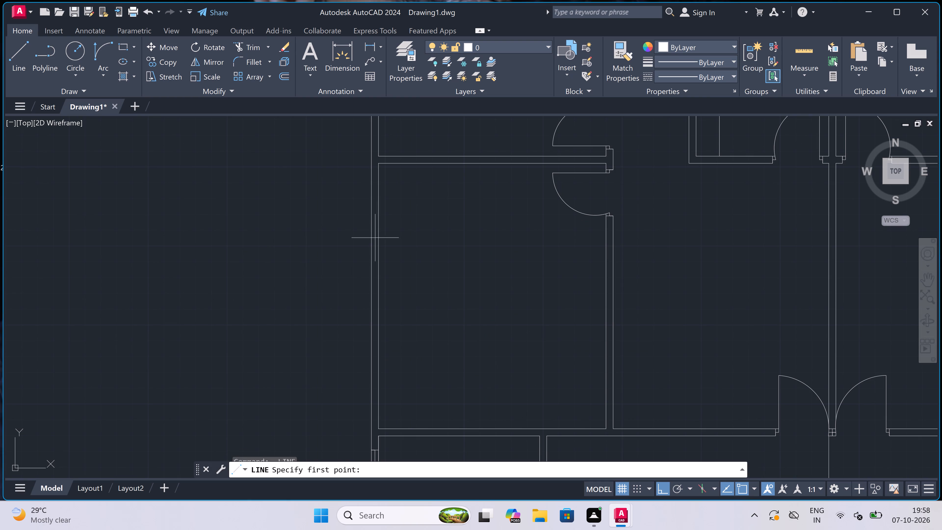
click(378, 227)
click(370, 227)
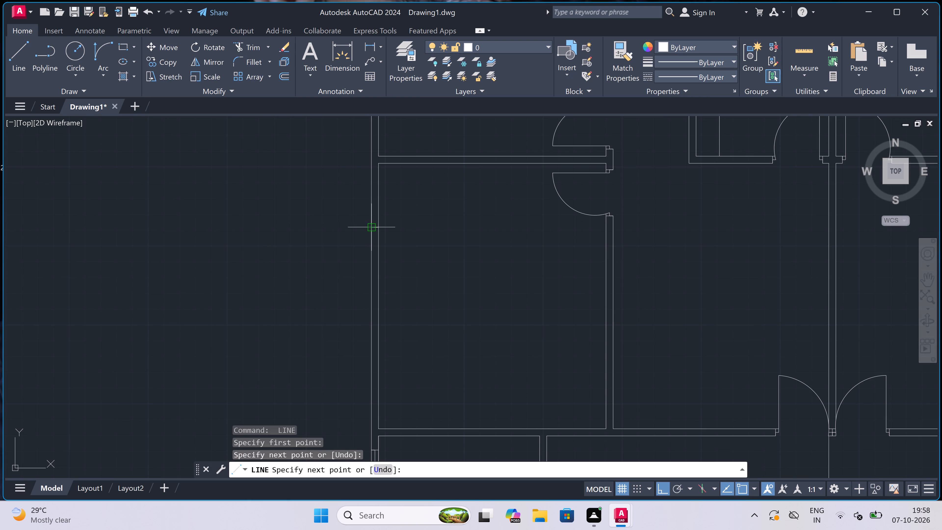
scroll(370, 227, up, 3)
click(388, 226)
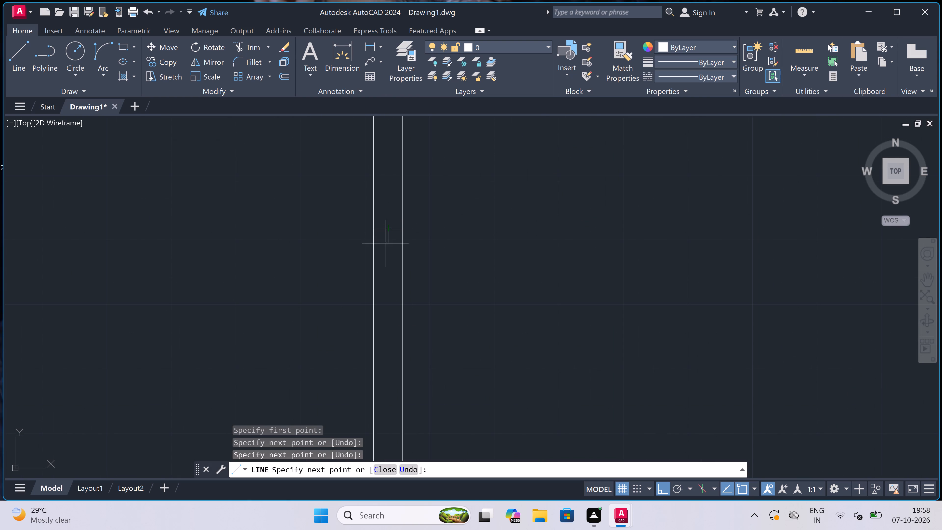
key(5)
key(apostrophe)
key(space)
scroll(392, 312, down, 3)
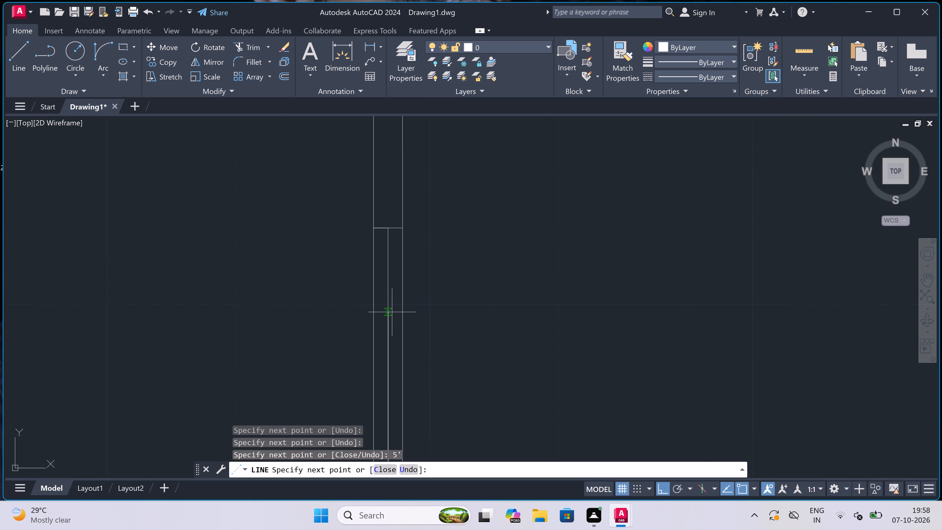
scroll(392, 312, down, 2)
scroll(386, 361, up, 4)
scroll(412, 345, up, 3)
click(353, 368)
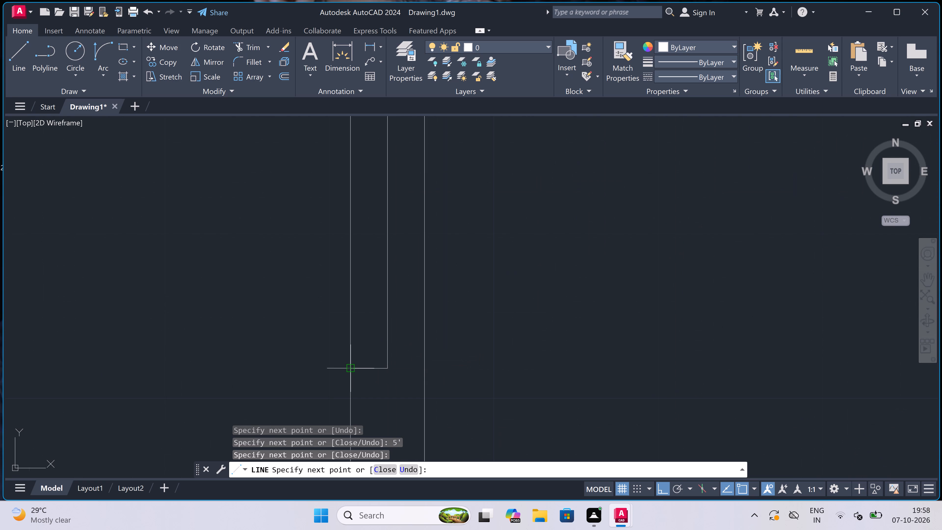
click(426, 367)
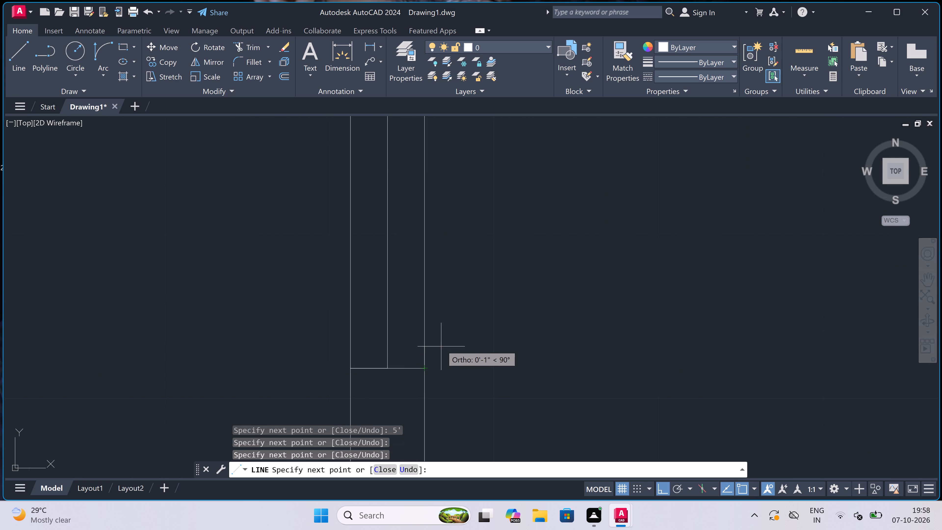
key(Escape)
Delete the vertical line running through the central hall between the upper and lower pairs of door swings.
scroll(459, 307, down, 9)
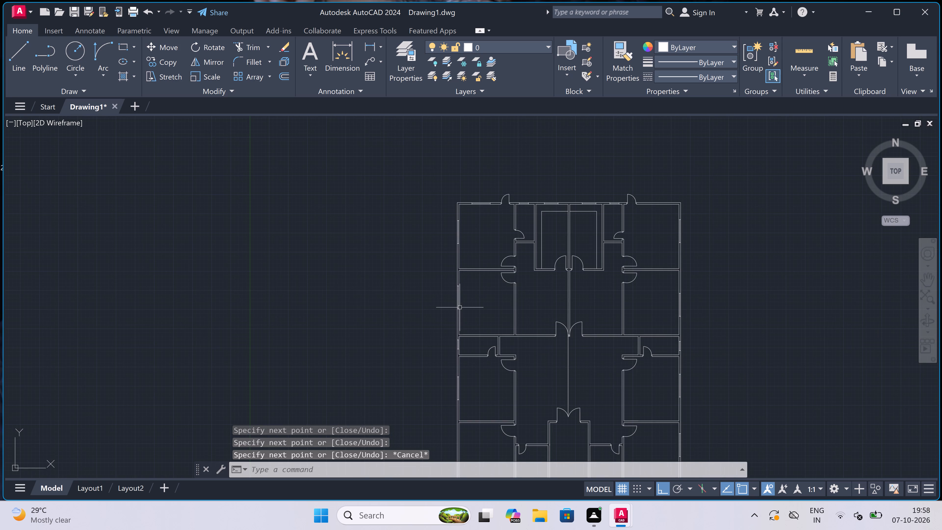
scroll(575, 293, up, 2)
scroll(445, 296, down, 3)
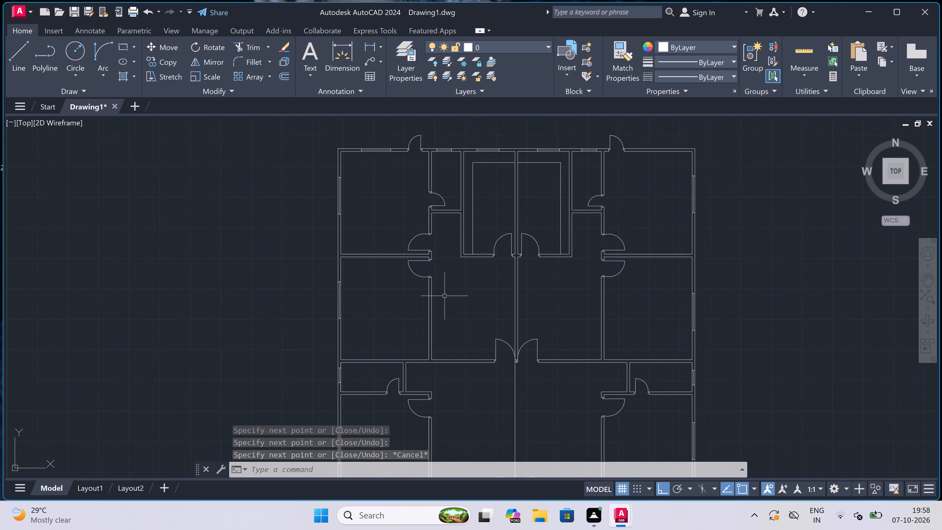
scroll(526, 271, up, 2)
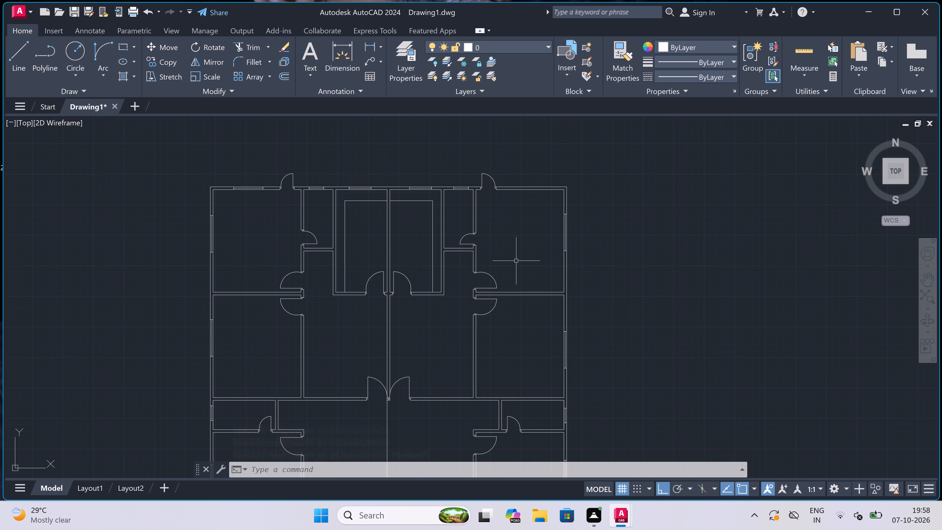
scroll(516, 261, down, 2)
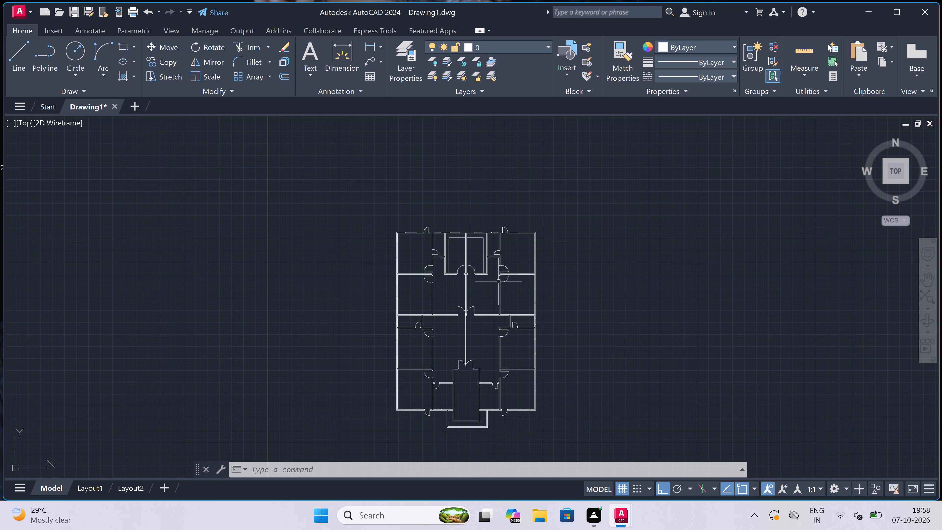
scroll(470, 318, up, 3)
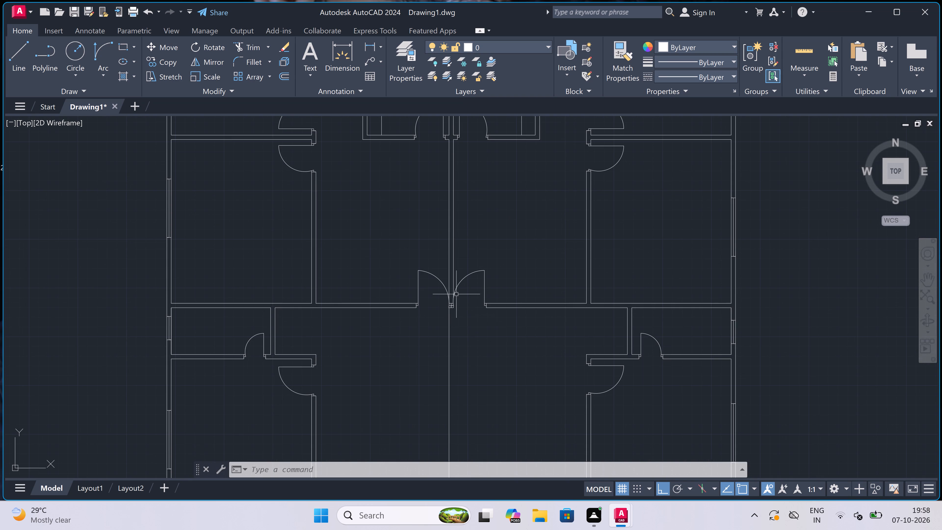
scroll(446, 305, down, 2)
scroll(447, 353, up, 2)
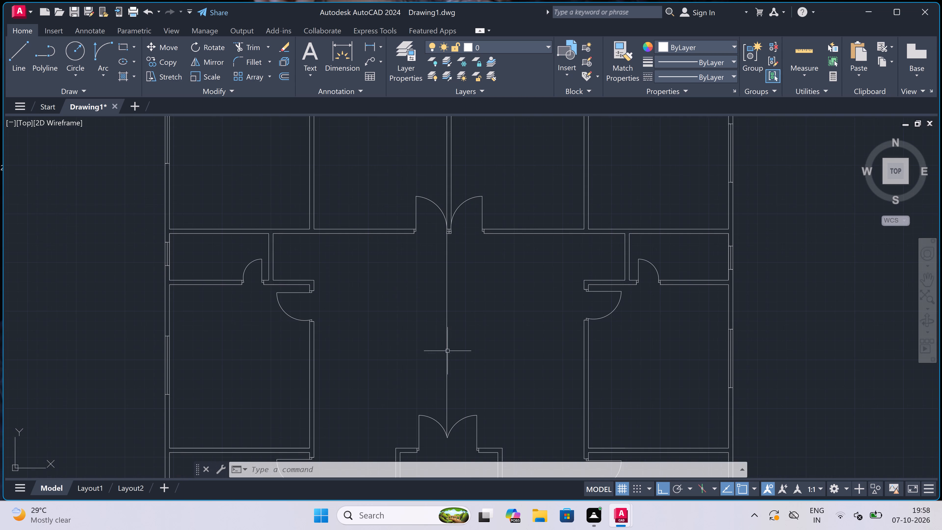
scroll(453, 225, up, 4)
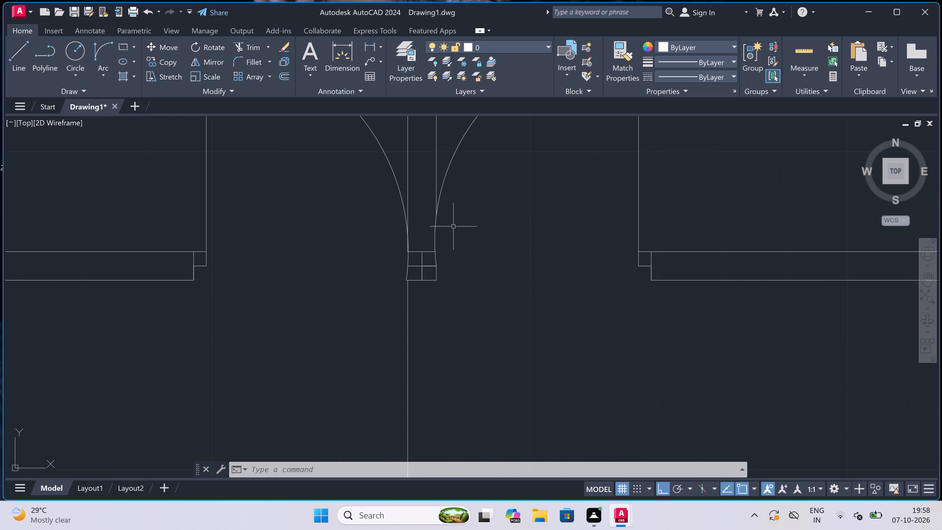
scroll(453, 229, down, 2)
click(450, 312)
click(389, 363)
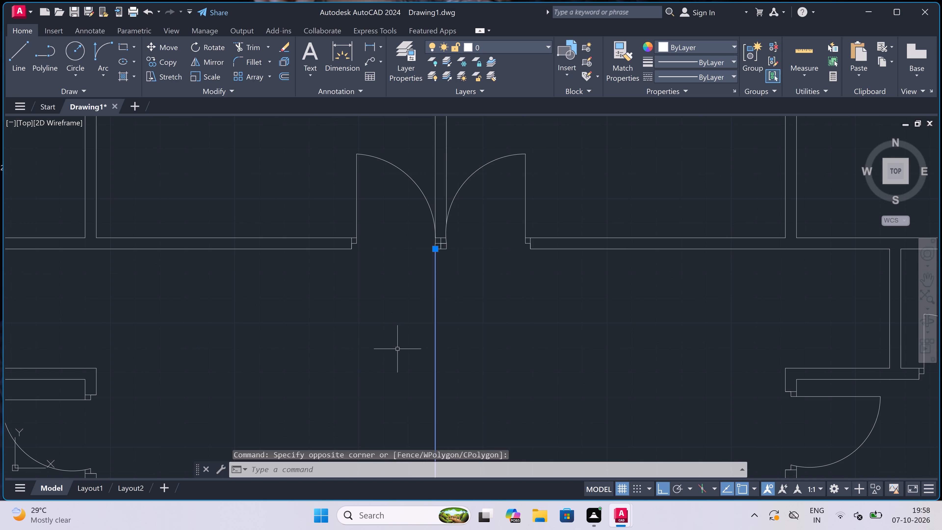
key(Delete)
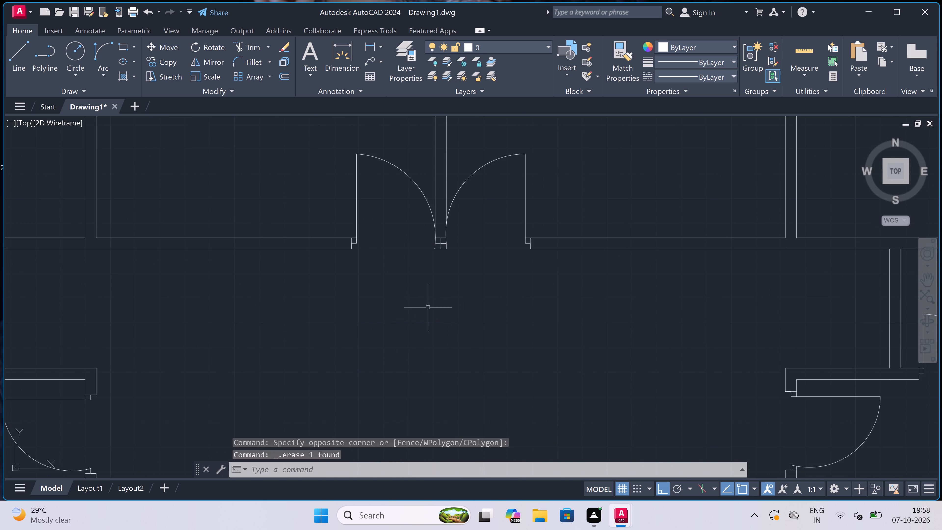
Draw a vertical line through the central hall from the wall end between the upper double doors down between the lower double door swings.
key(l)
key(space)
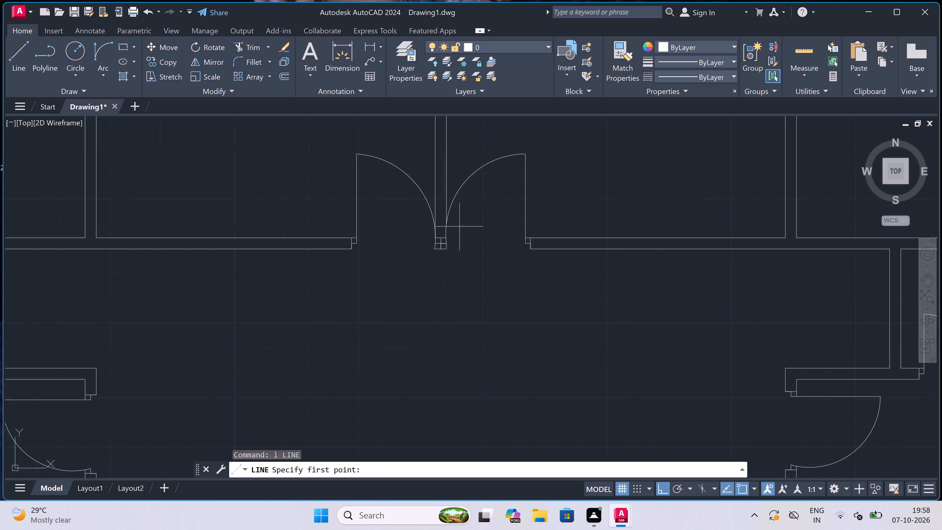
scroll(442, 248, up, 1)
click(442, 248)
scroll(442, 248, down, 5)
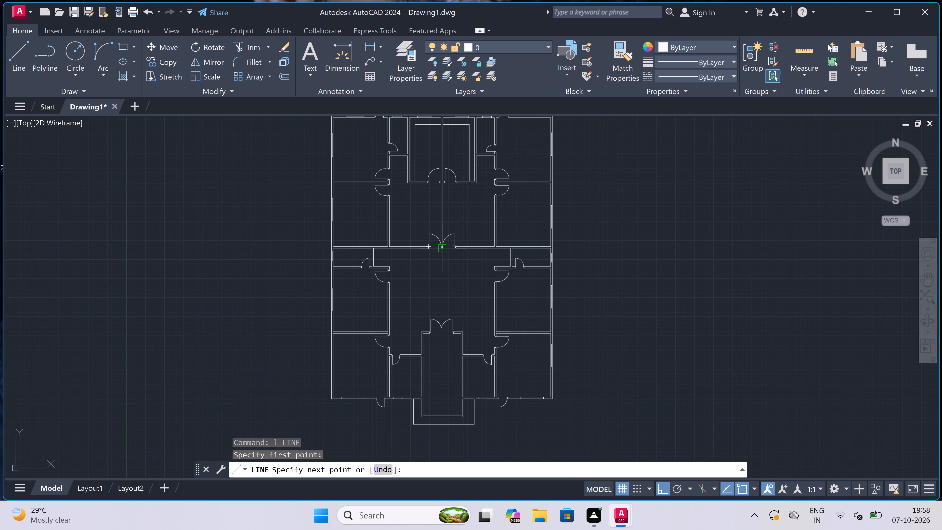
scroll(437, 323, up, 4)
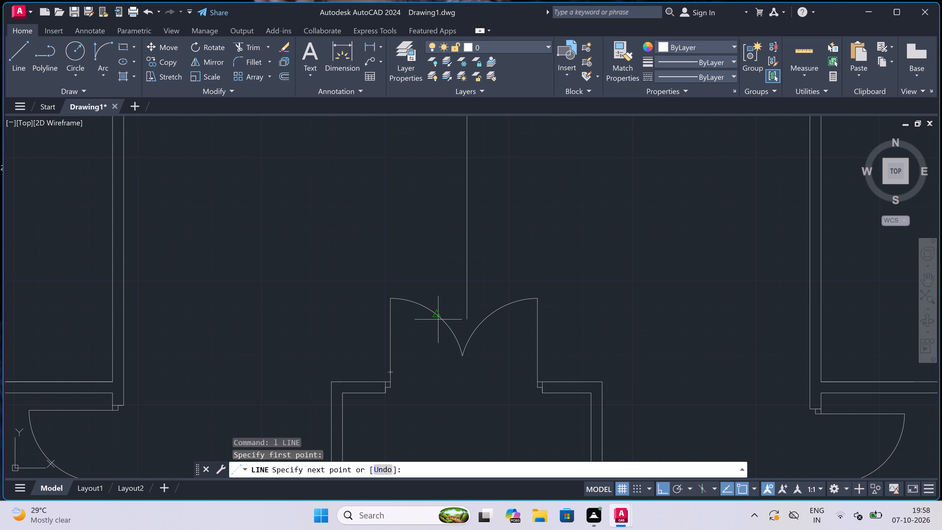
scroll(454, 340, up, 3)
scroll(473, 352, down, 4)
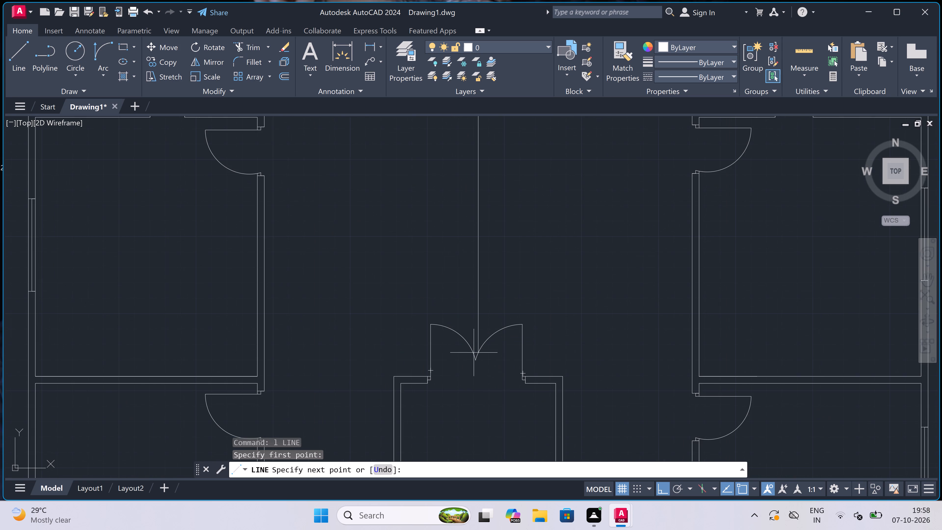
scroll(480, 387, up, 3)
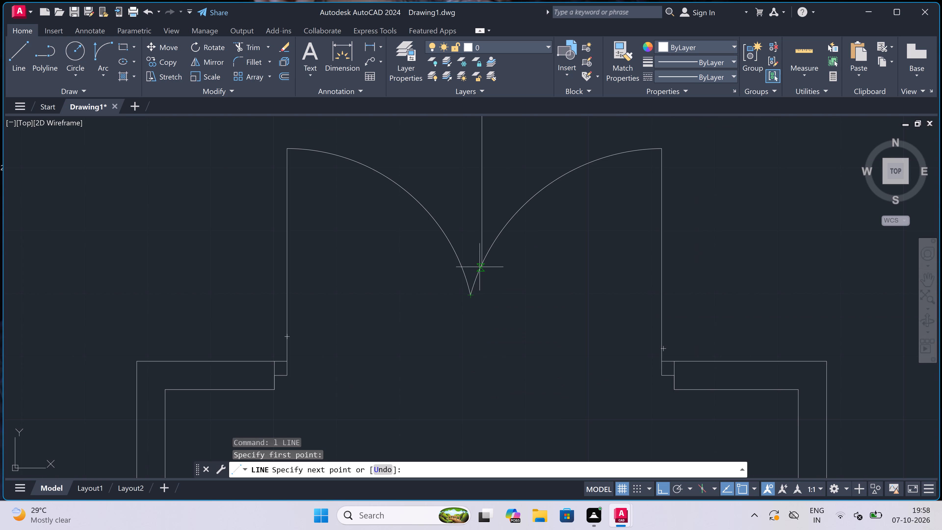
click(482, 305)
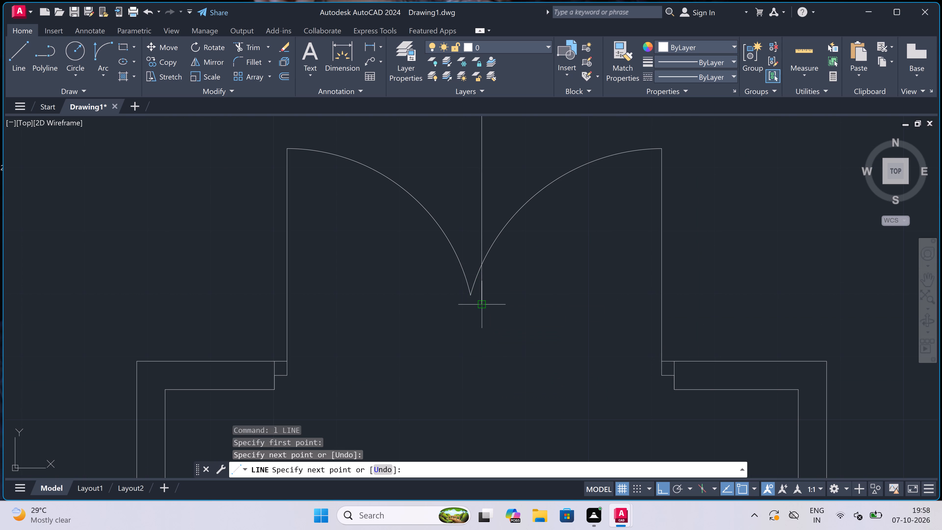
key(Escape)
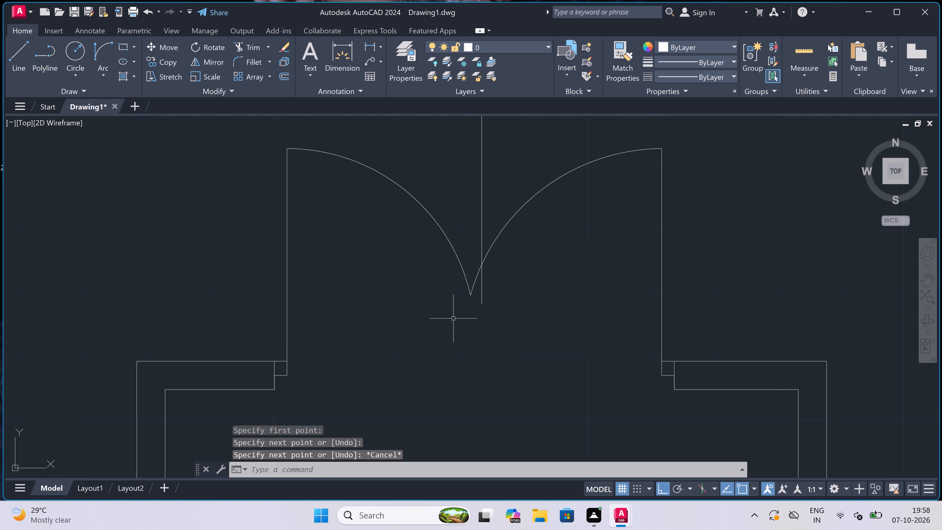
Trim the hall line's end below the right-hand arc and remove both swing arcs of the lower double door.
key(t)
key(r)
key(space)
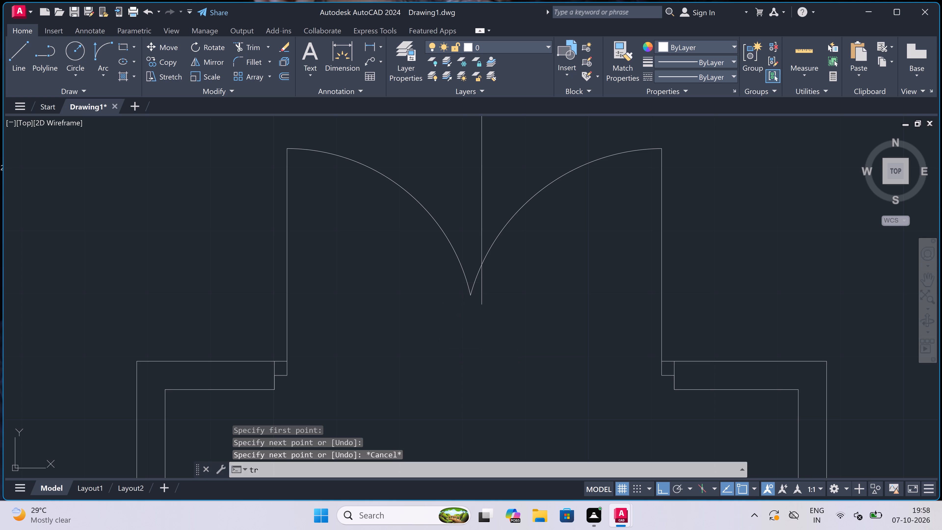
click(481, 286)
click(475, 280)
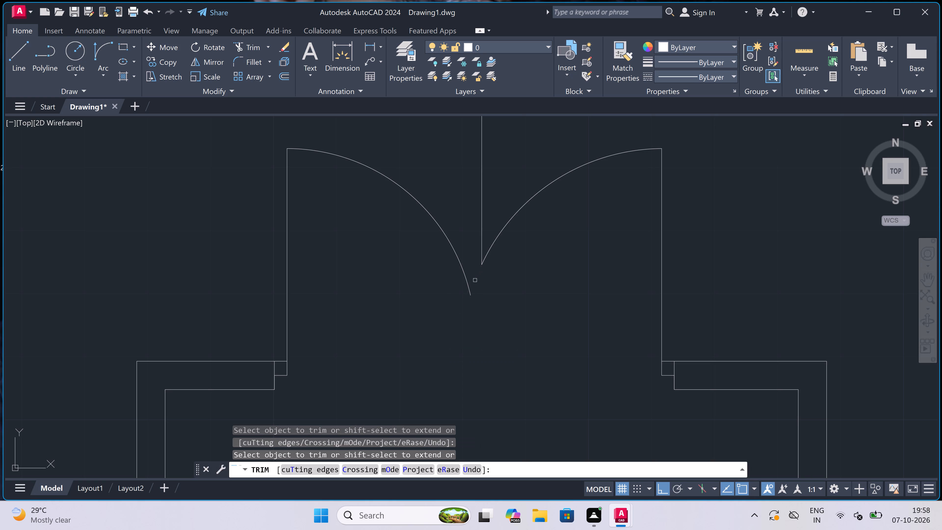
click(495, 242)
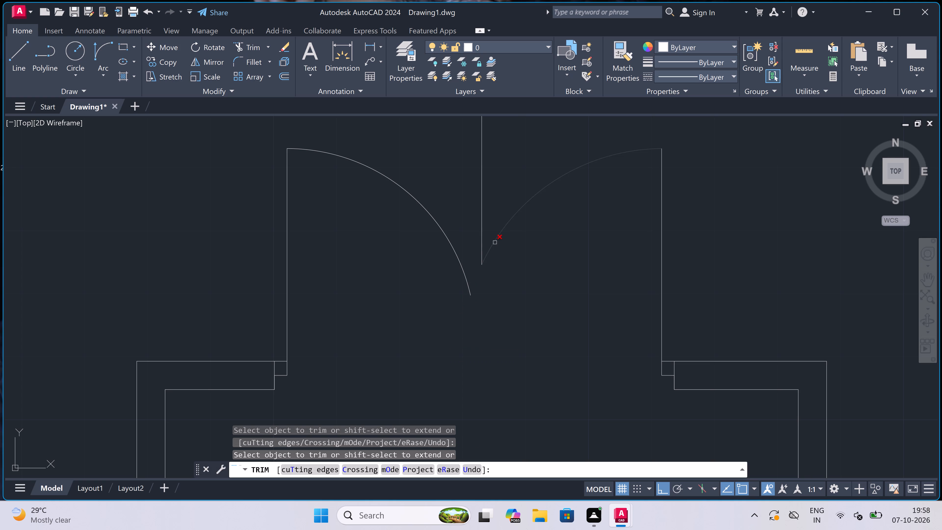
click(494, 243)
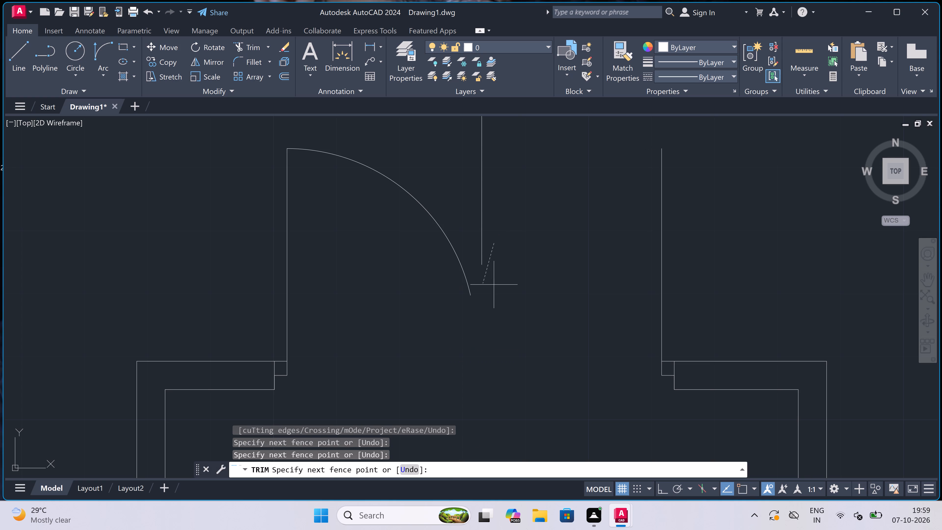
click(500, 293)
click(463, 291)
click(464, 255)
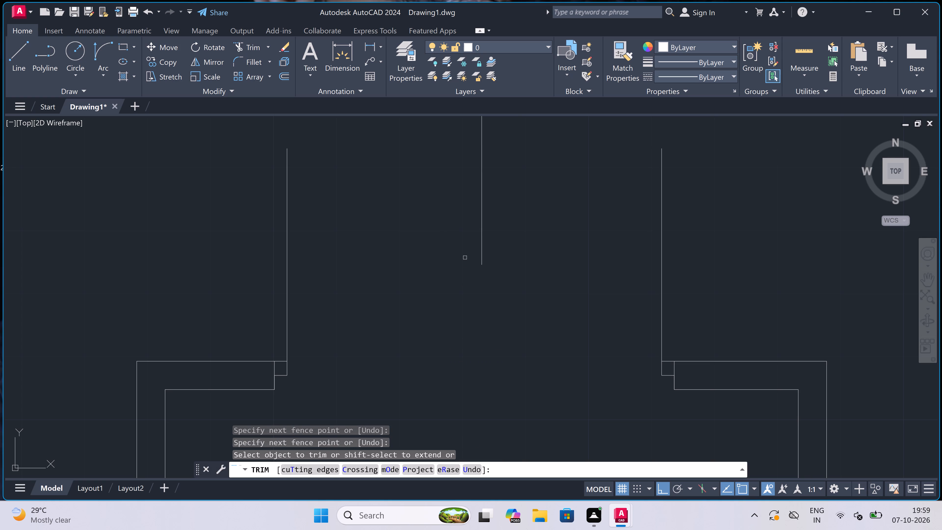
key(Escape)
Draw a line from the hall line's lower end straight down to the outer wall face level at the lower door opening.
key(l)
key(space)
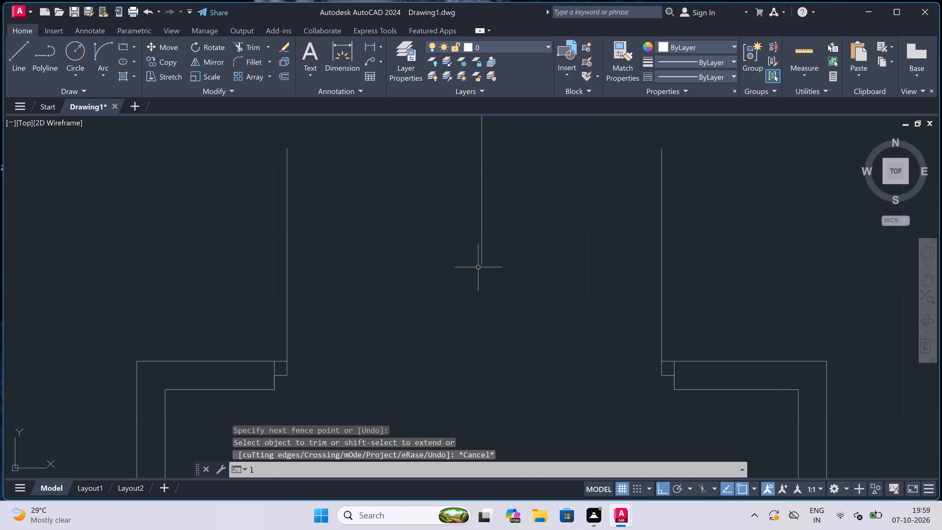
drag(481, 264, 480, 276)
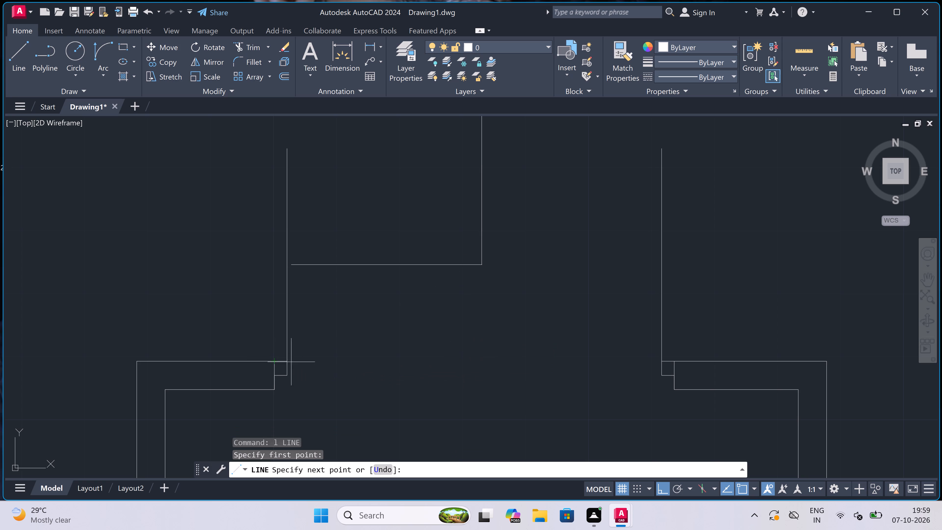
click(478, 362)
key(Escape)
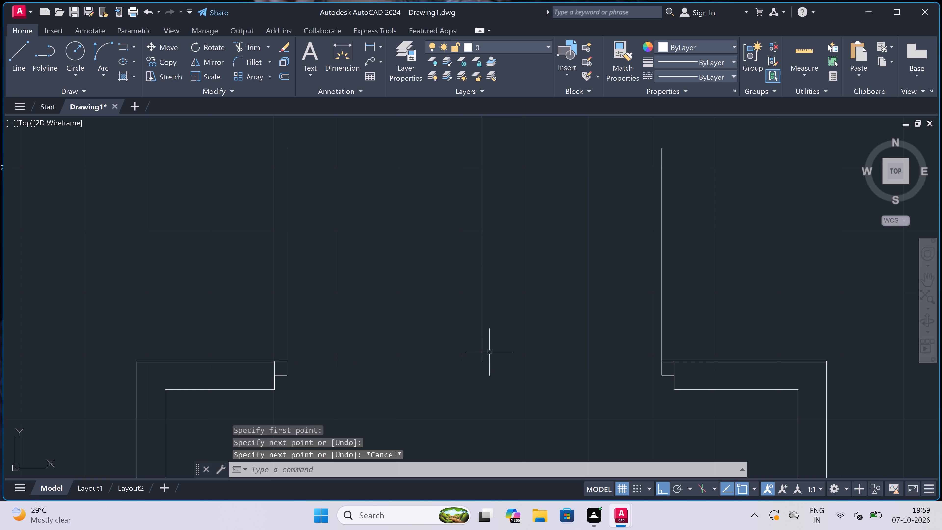
Draw the lower double door's right swing as a start-end-direction arc from the right leaf's top to the hall line's lower end.
click(100, 44)
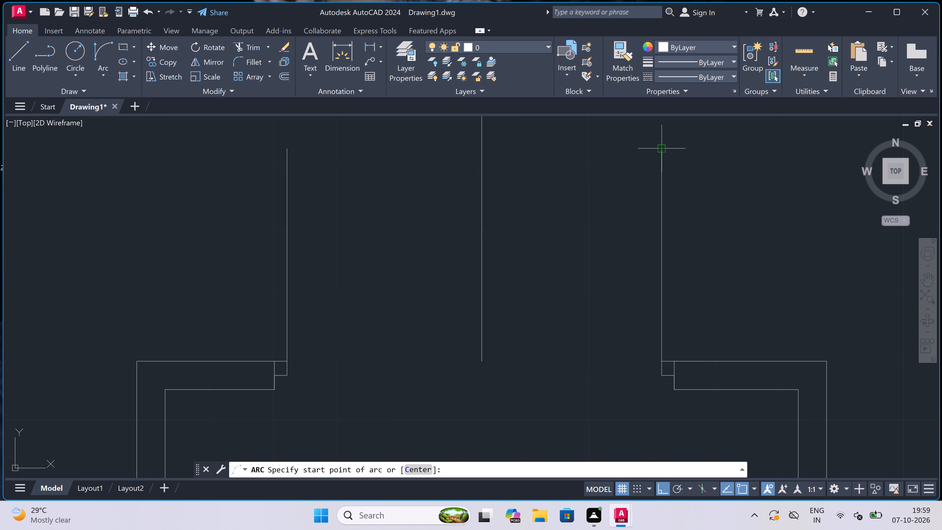
drag(664, 151, 661, 155)
click(484, 362)
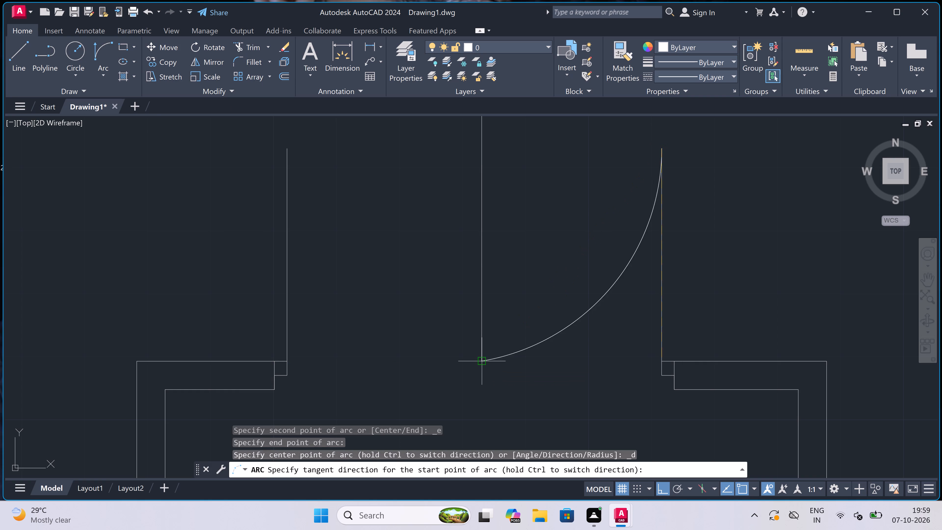
drag(382, 291, 386, 290)
Draw a three-point arc from the left leaf's top through the hall line's lower end, ending below the lower door opening.
key(space)
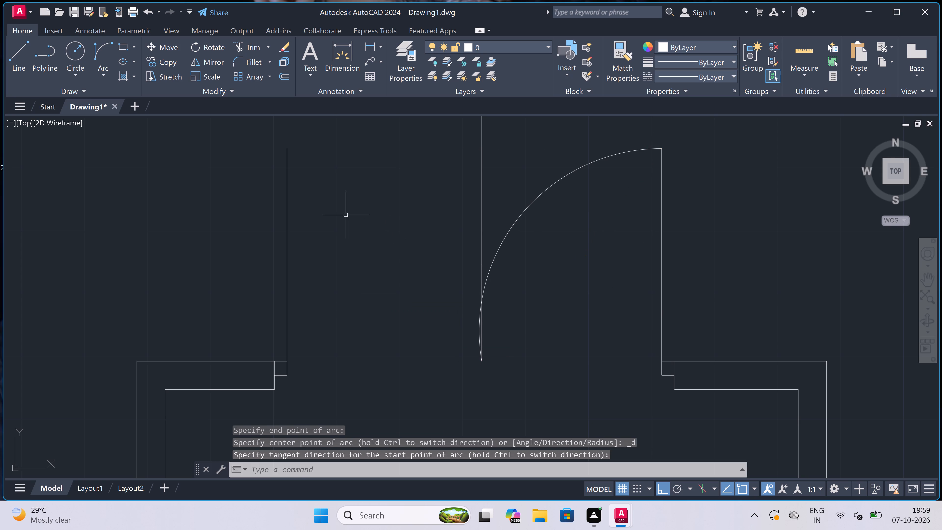
click(286, 149)
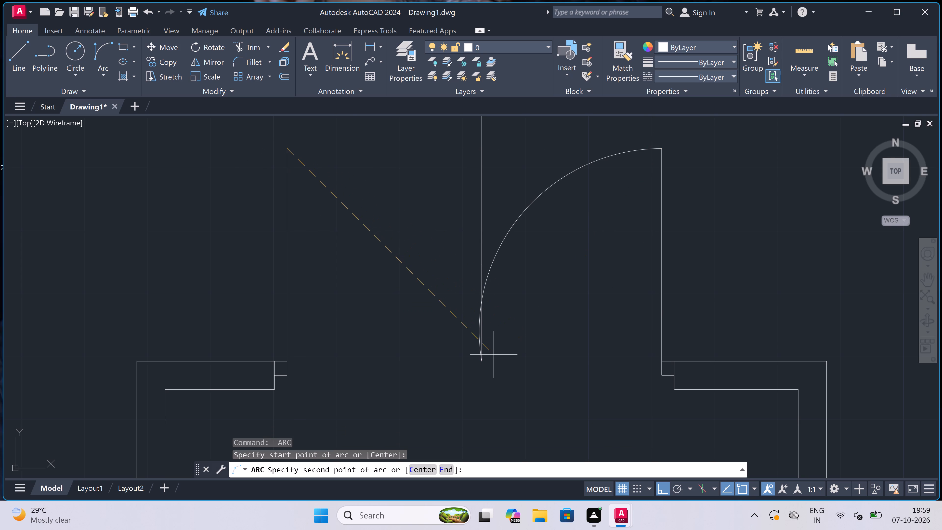
click(479, 359)
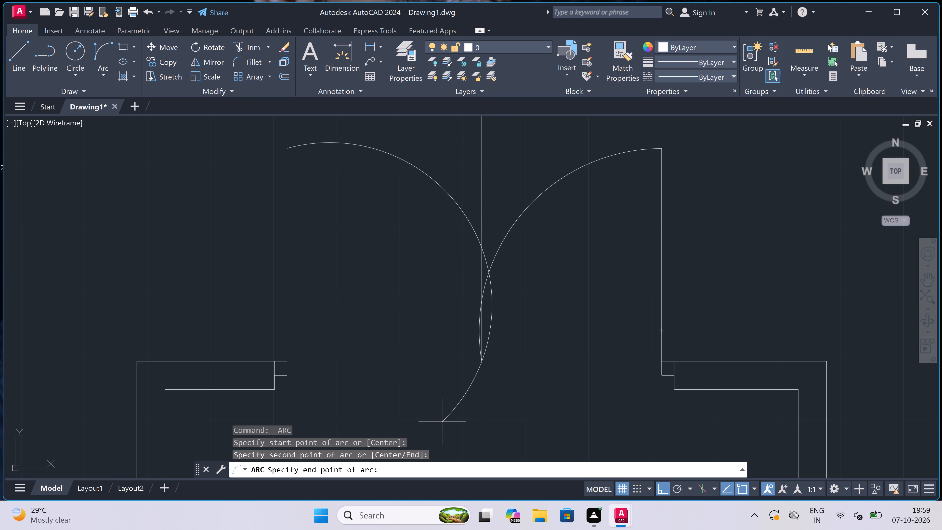
scroll(463, 375, down, 2)
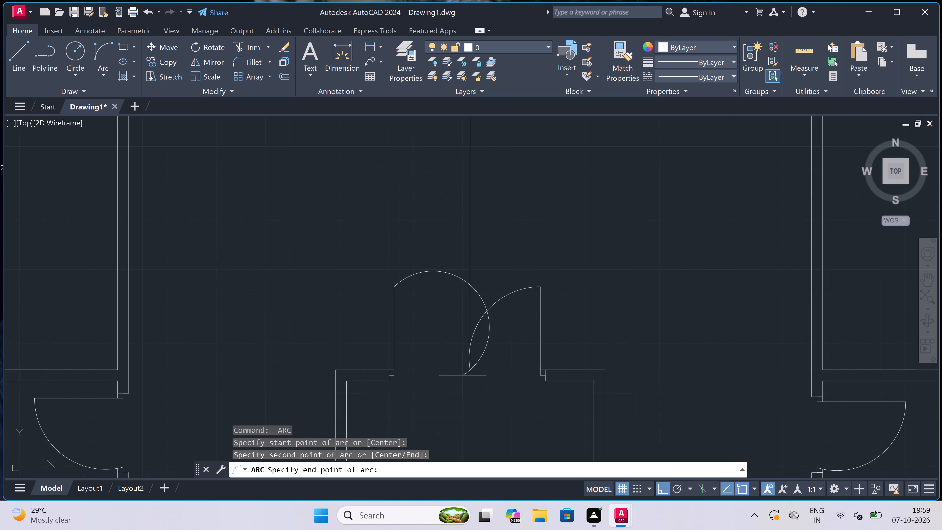
scroll(463, 375, down, 1)
scroll(445, 416, up, 1)
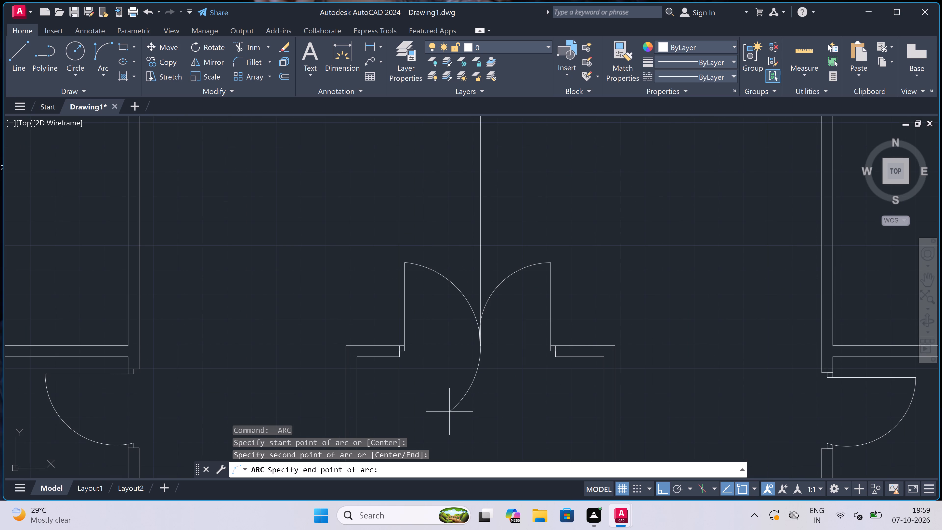
scroll(459, 405, up, 1)
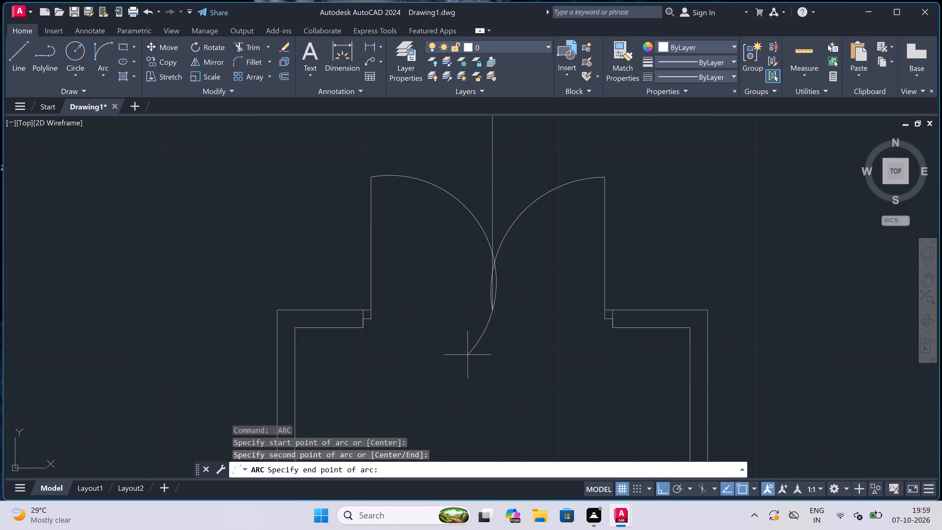
click(453, 386)
Trim the overlapping lower ends of the two door arcs and the hall line where the swings meet.
key(t)
key(r)
key(space)
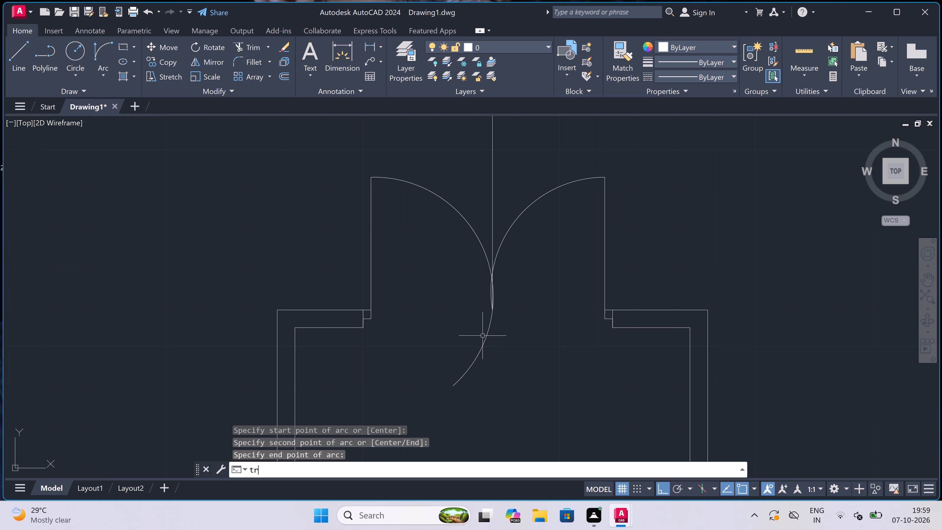
click(484, 311)
click(508, 291)
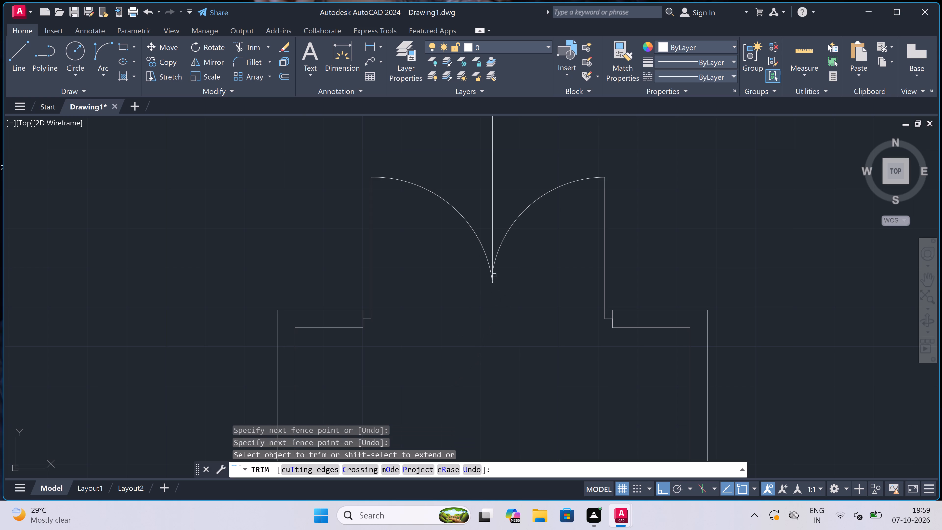
scroll(504, 244, down, 4)
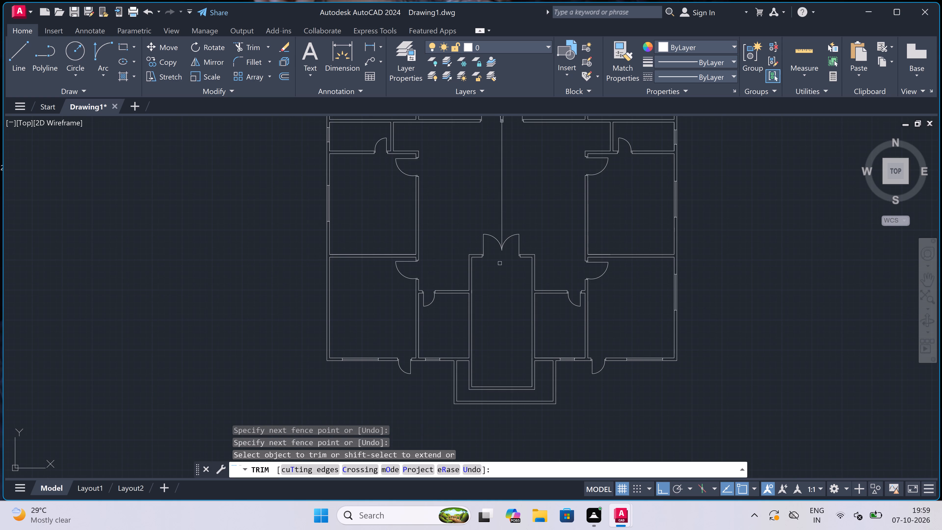
key(Escape)
Examine the floor plan around the entrance, the lower rooms and the redrawn double door, and as a whole.
scroll(500, 263, down, 2)
scroll(494, 328, up, 3)
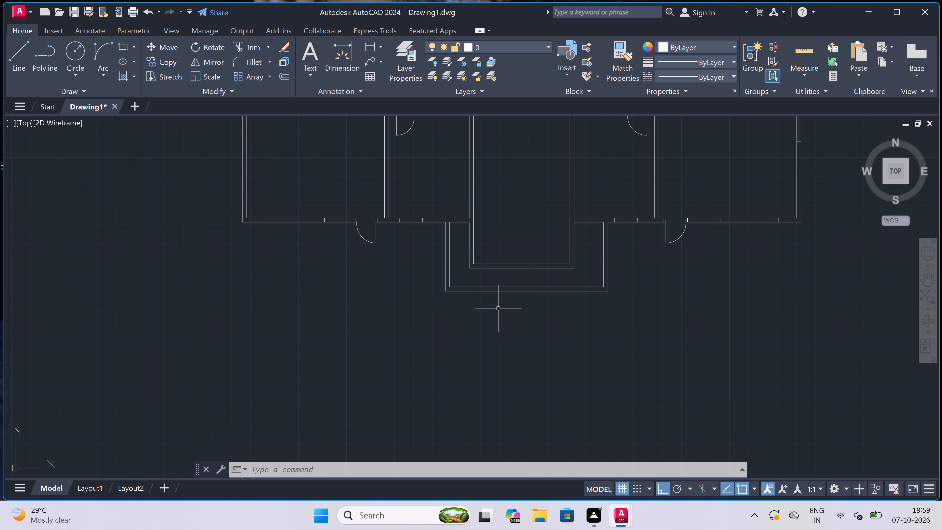
scroll(498, 308, down, 4)
scroll(497, 267, up, 3)
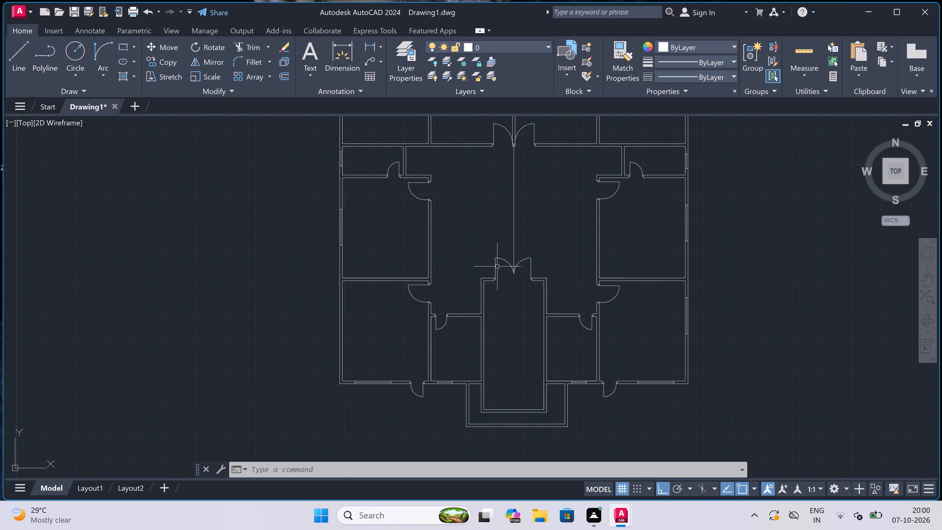
scroll(497, 266, down, 2)
scroll(497, 266, up, 2)
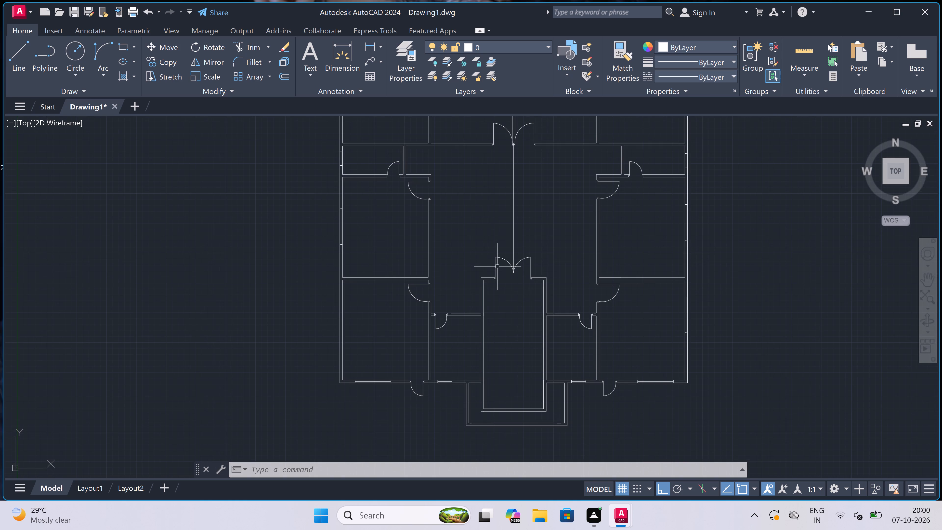
scroll(497, 266, up, 3)
scroll(497, 266, down, 2)
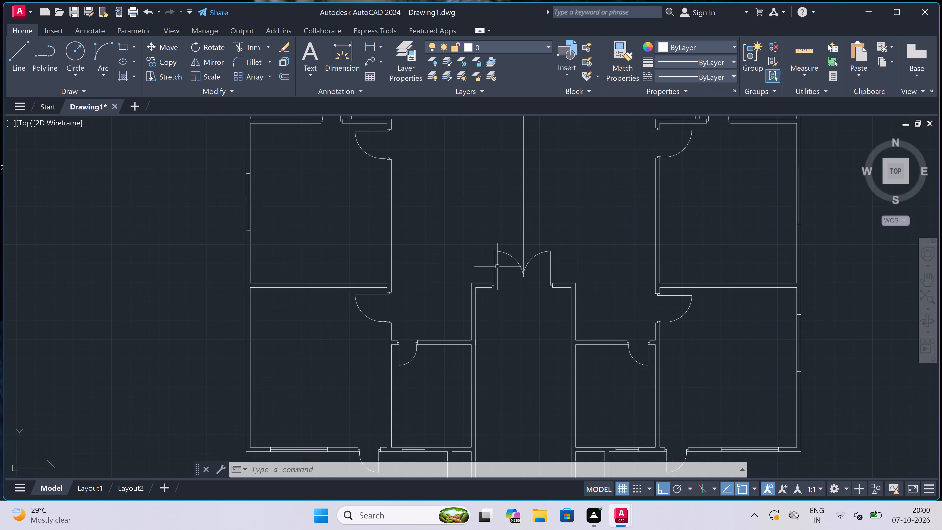
scroll(497, 266, down, 1)
scroll(497, 266, up, 1)
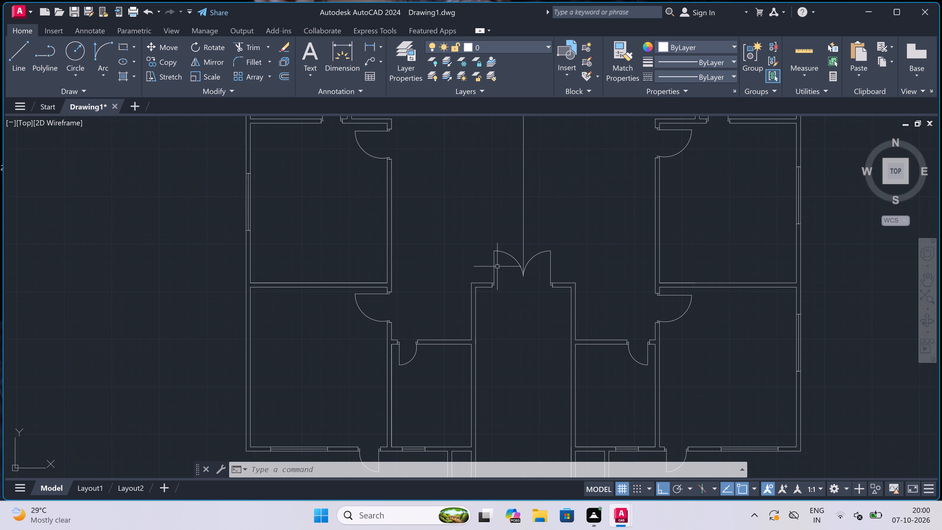
scroll(497, 266, up, 1)
scroll(497, 267, down, 4)
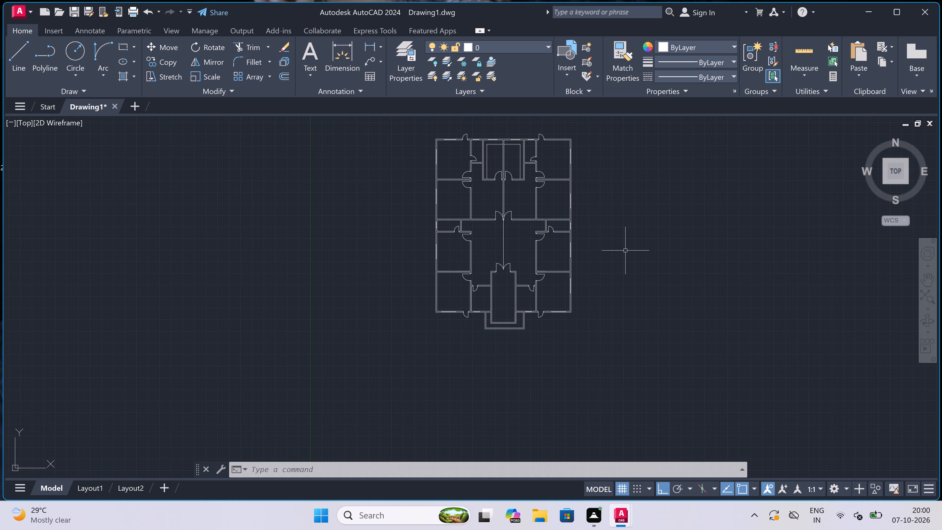
Save the drawing in the Documents folder under the new name "first floor plan -6 07-10-26" as a DWG file.
click(18, 11)
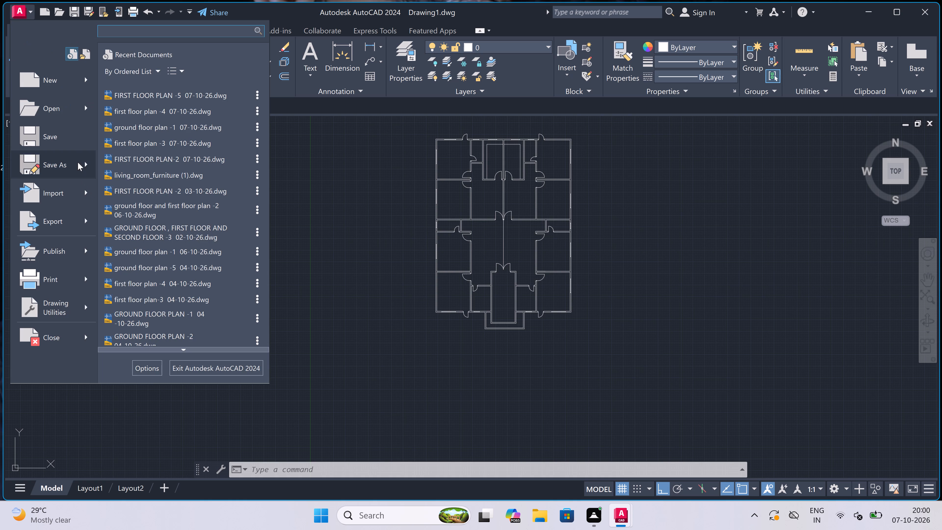
click(78, 162)
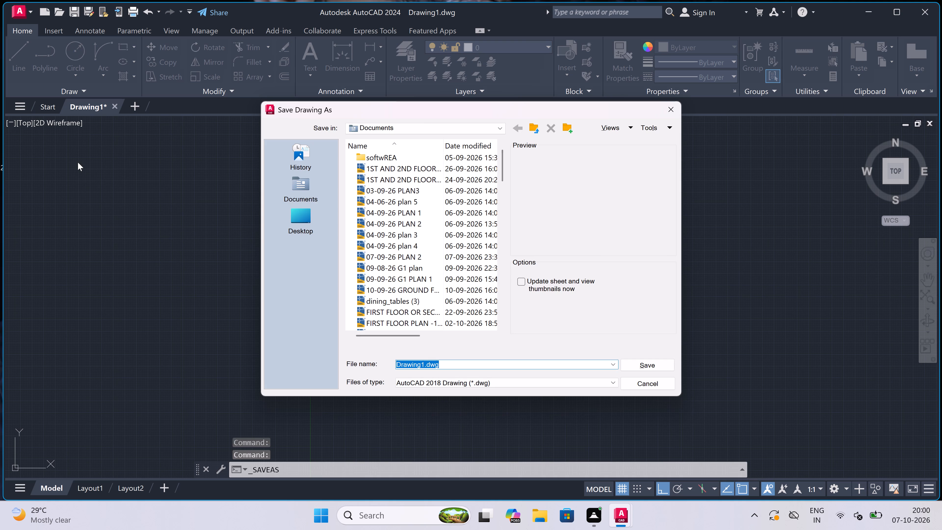
key(BackSpace)
text(first)
key(space)
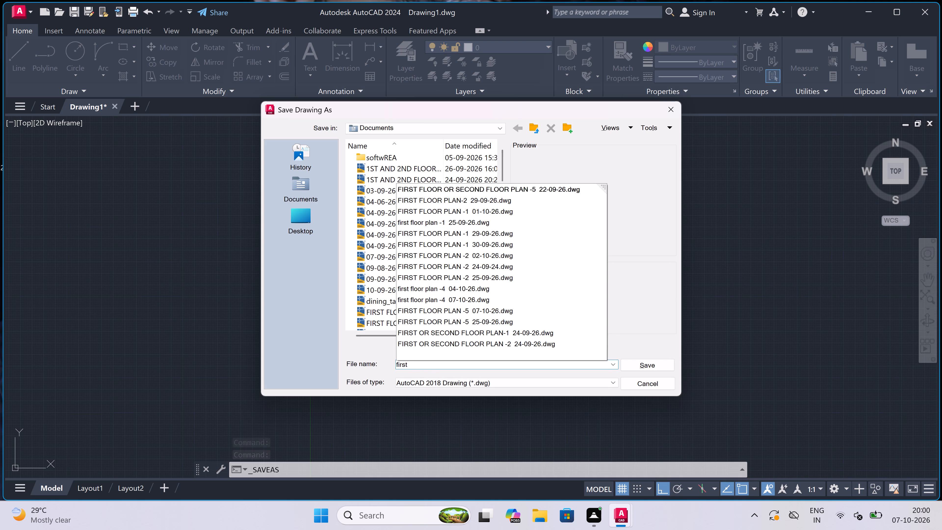
text(floor plan -)
text(6)
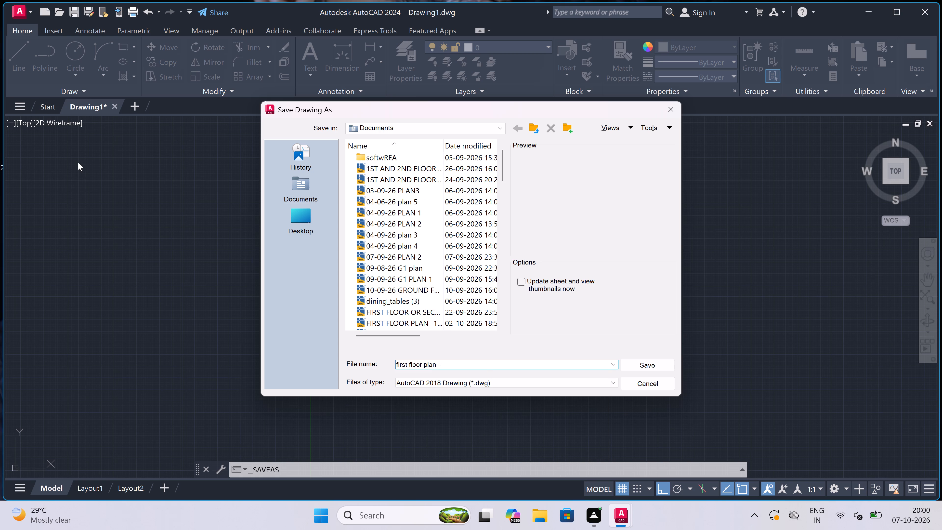
key(space)
key(space)
text(07-)
text(10-2)
key(6)
double_click(654, 363)
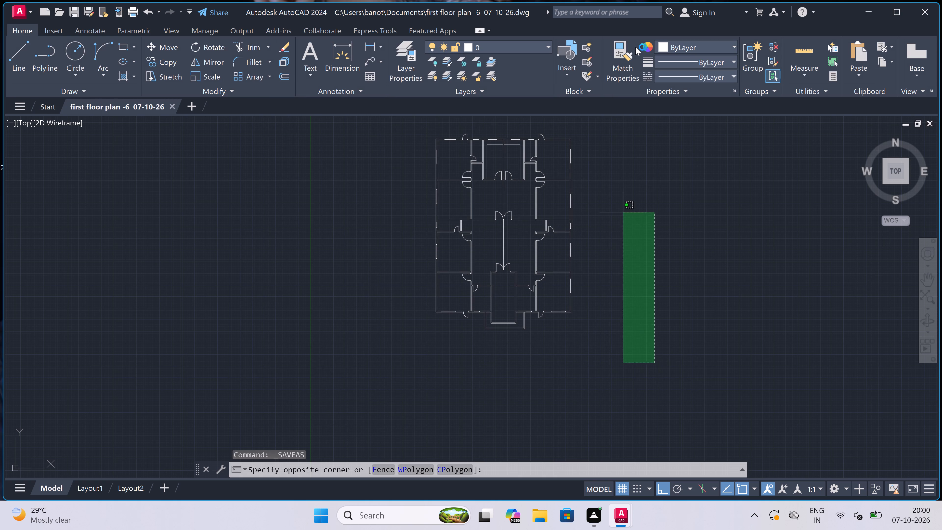
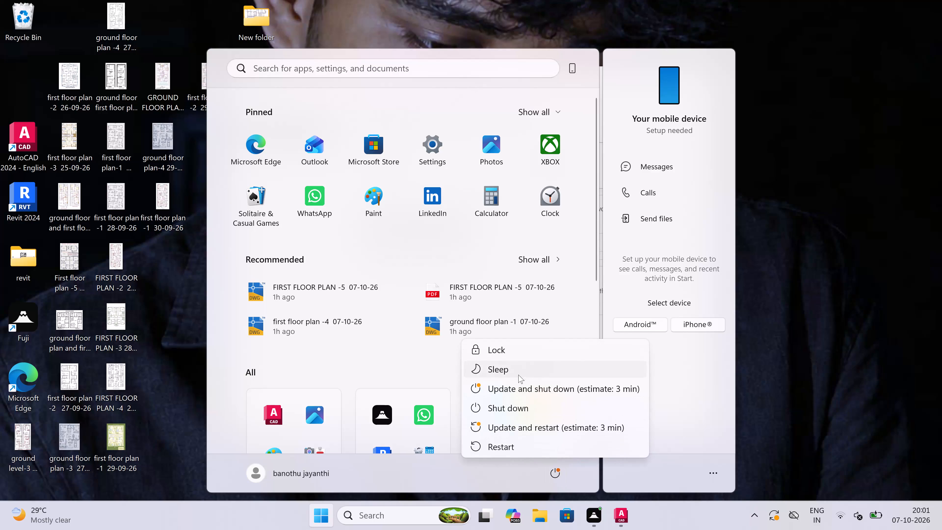
Put the computer to sleep.
click(517, 368)
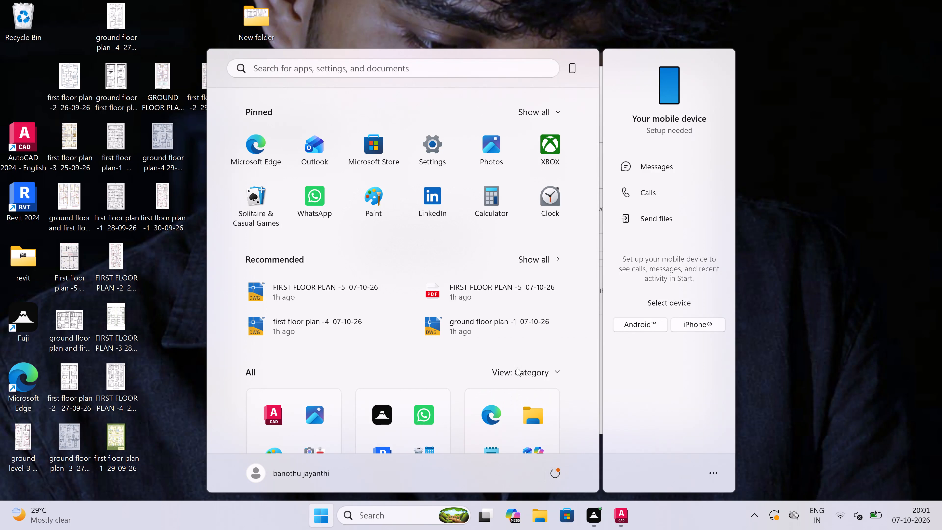
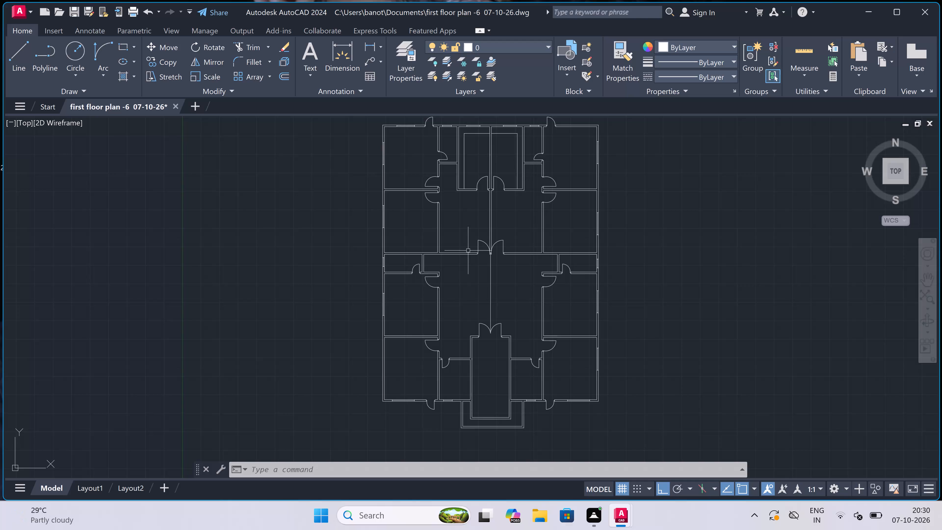
Add the multiline text label TOILET with 12'0"x14'0" beneath it near the lower-left corner of the plan's upper-left room.
text(mt)
key(space)
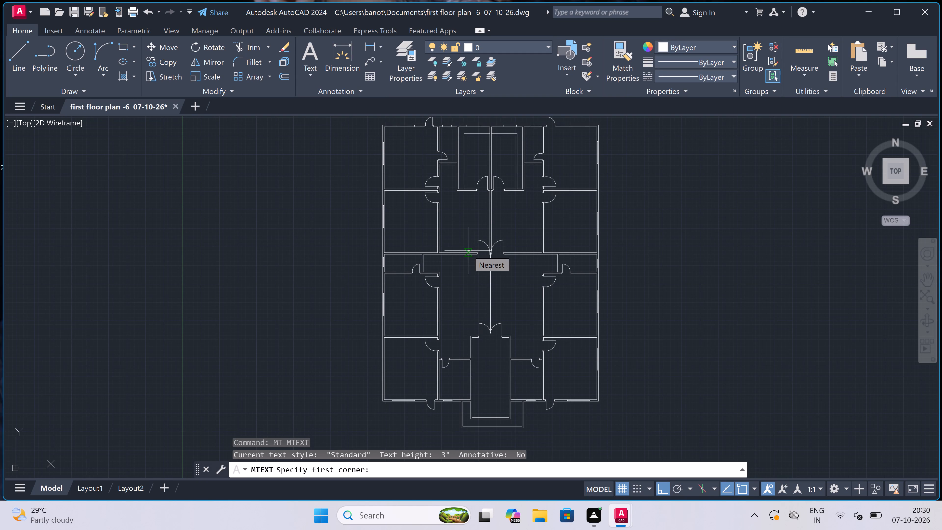
scroll(468, 251, down, 3)
scroll(460, 225, up, 4)
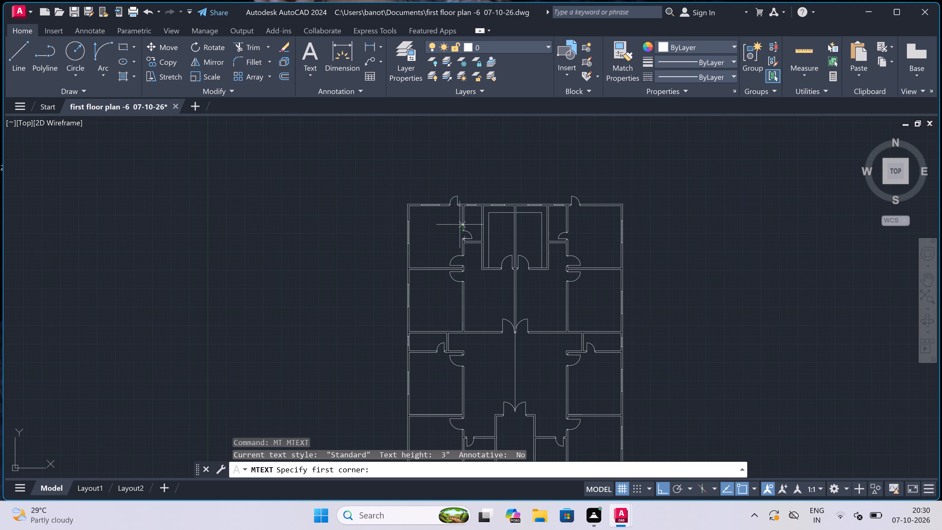
scroll(438, 214, up, 3)
scroll(438, 214, down, 1)
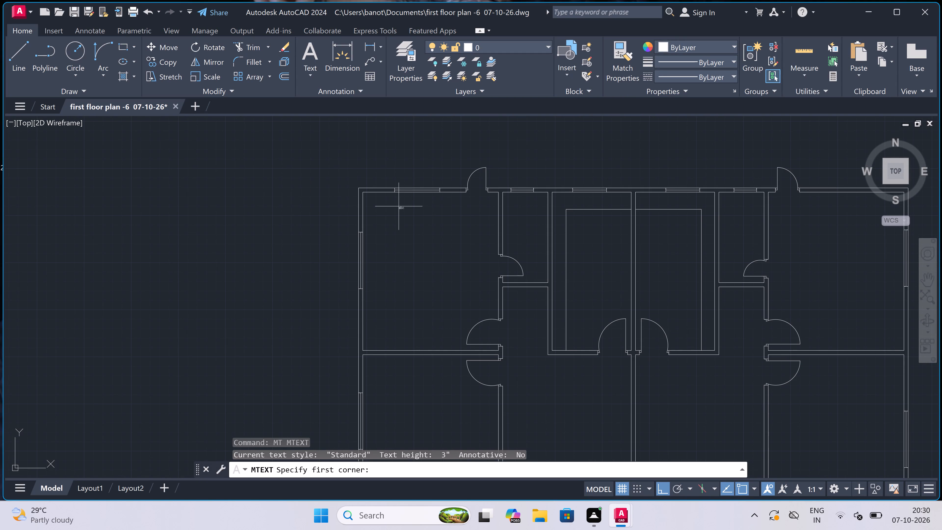
scroll(398, 213, down, 2)
scroll(413, 256, up, 3)
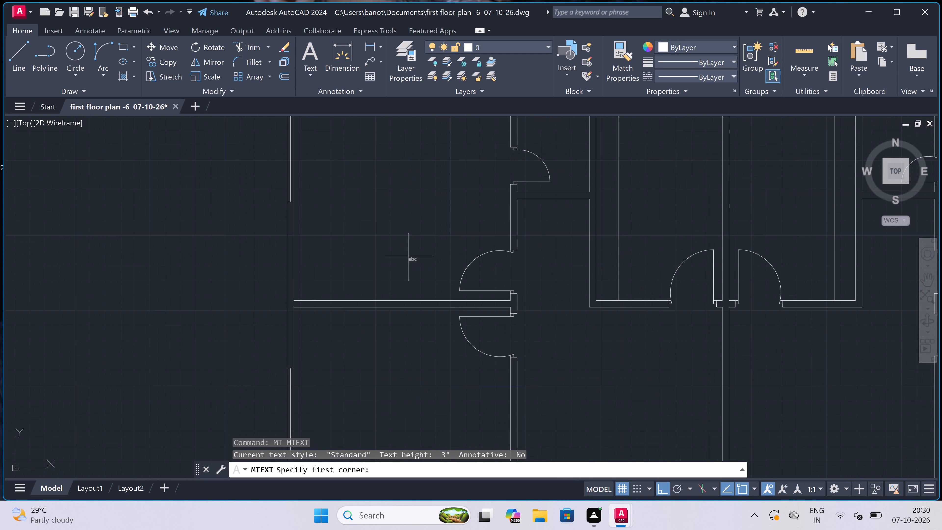
scroll(314, 279, up, 1)
click(316, 277)
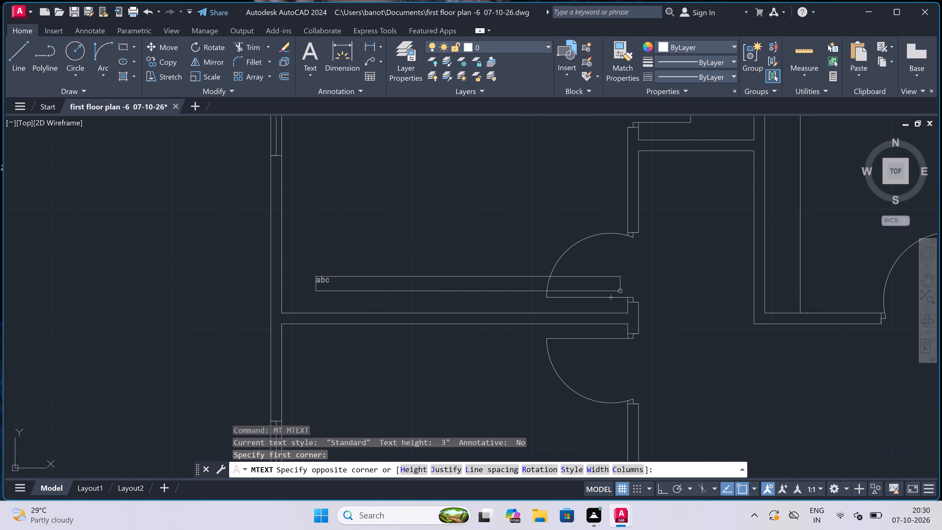
click(622, 287)
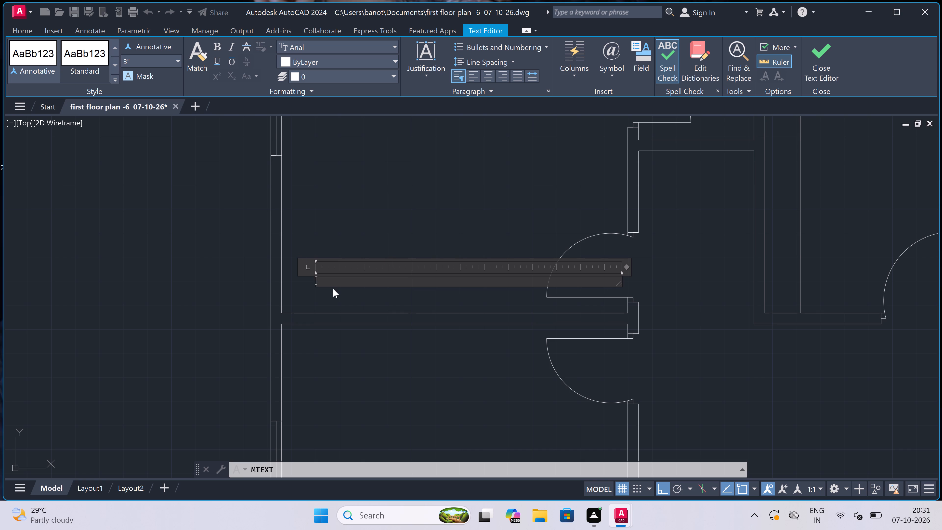
scroll(333, 289, up, 2)
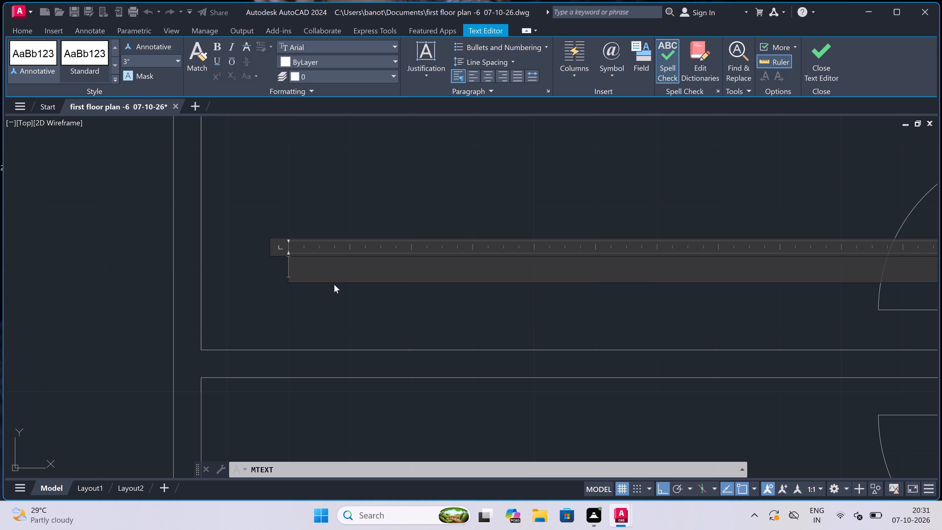
text(TOILET)
key(Return)
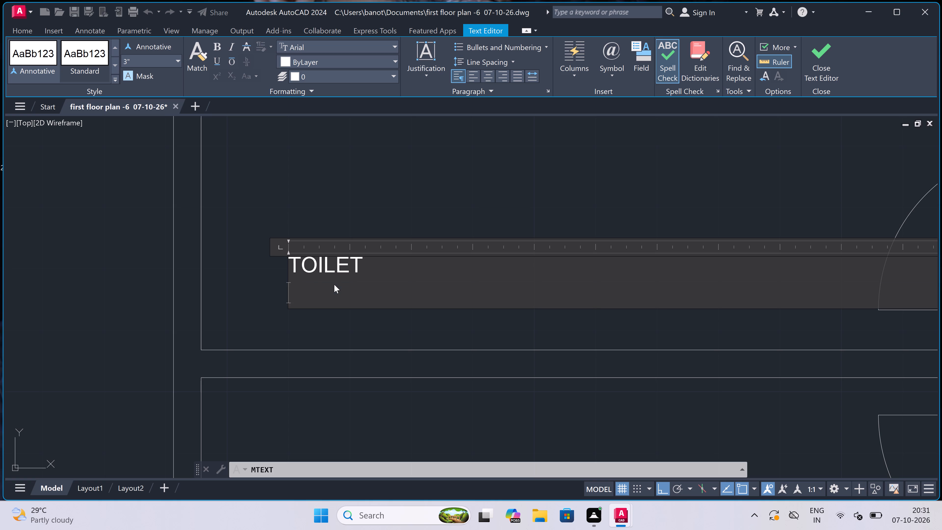
text(12'0)
text(14)
text('0")
click(245, 291)
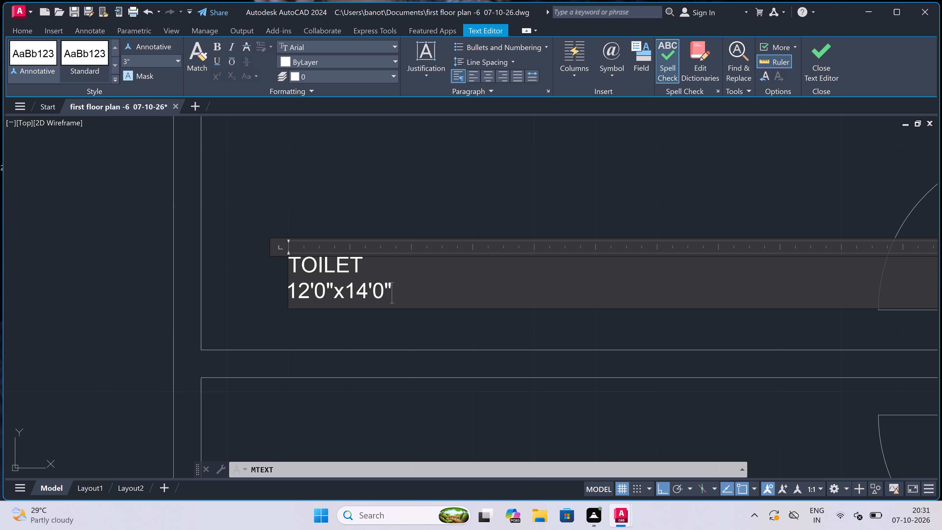
Label the small upper-left room beside the corner room with multiline text TOILET and 4'0"x8'0" on a second line.
scroll(251, 277, down, 6)
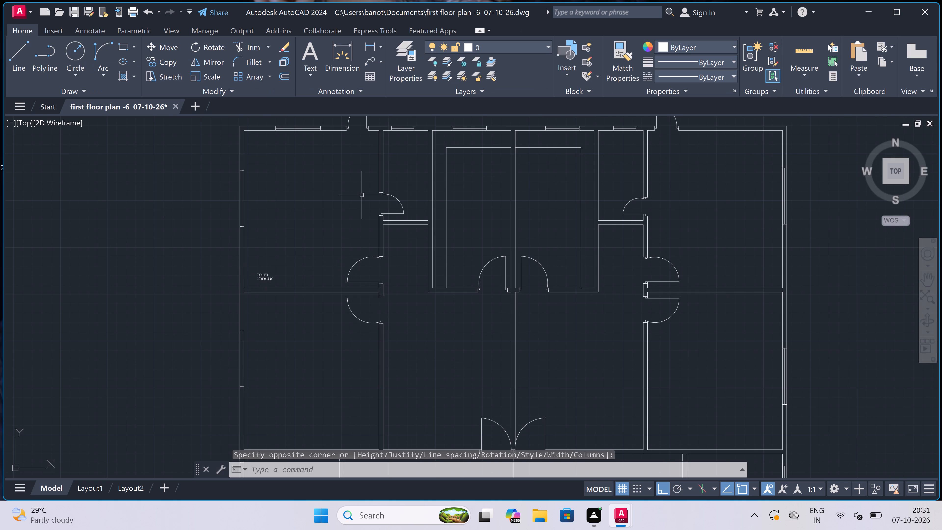
scroll(362, 194, down, 2)
scroll(388, 169, up, 3)
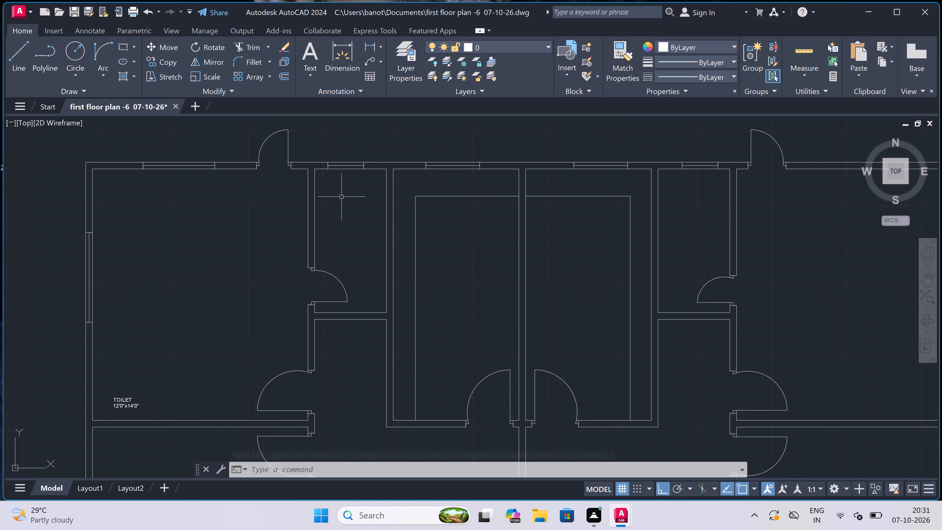
scroll(323, 254, up, 2)
key(space)
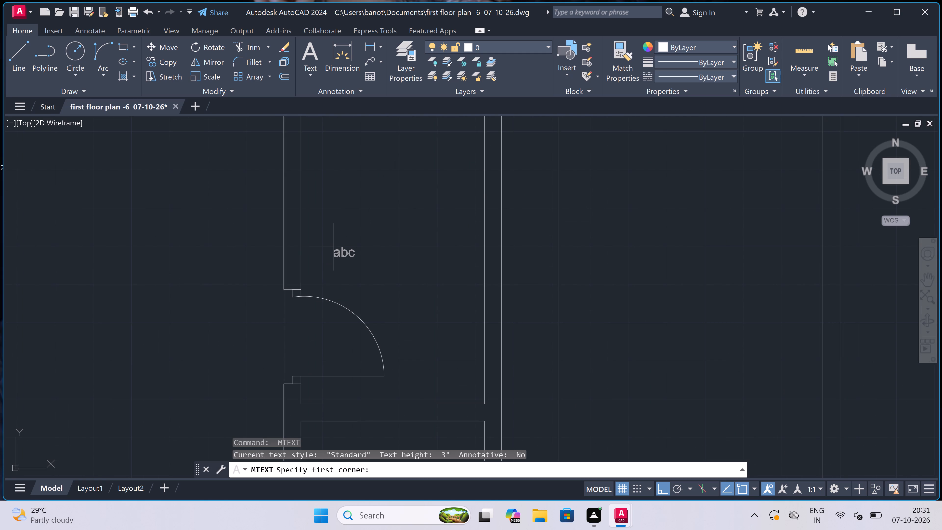
click(330, 250)
click(776, 241)
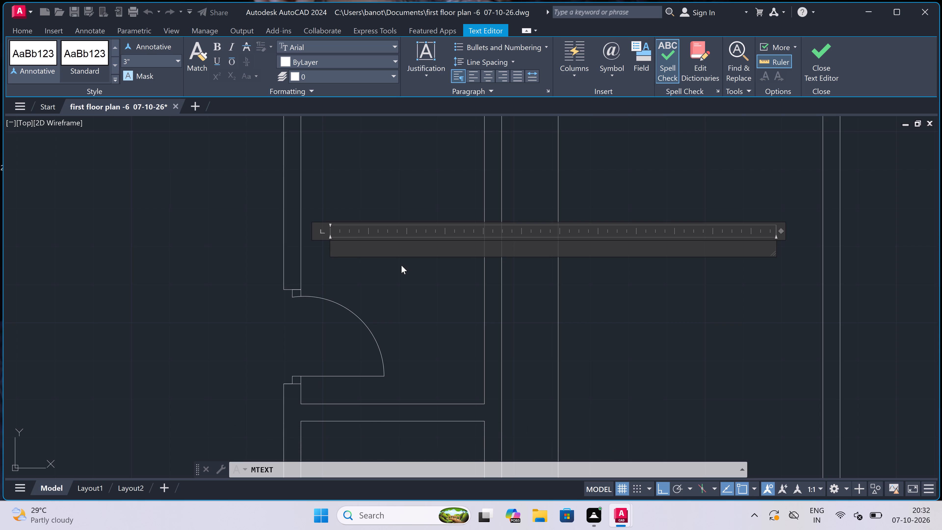
text(TOILE)
key(t)
key(Return)
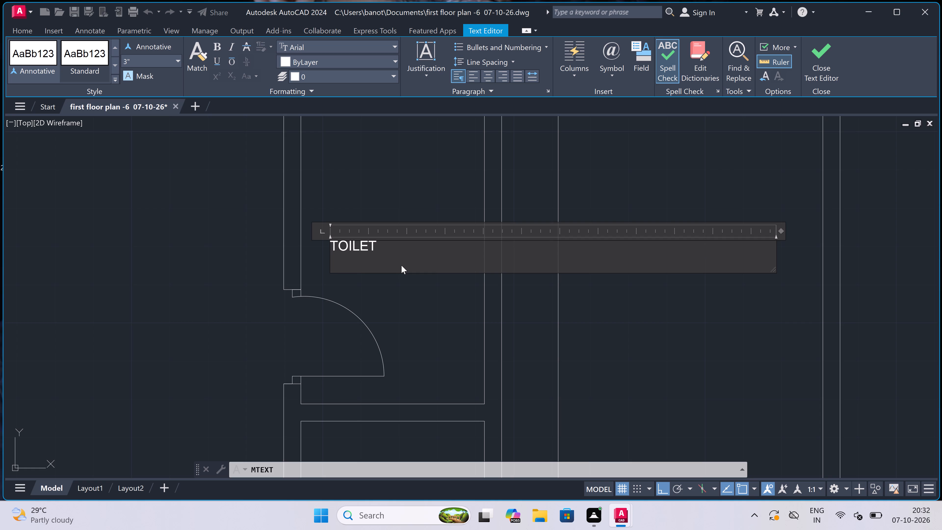
text(4'0)
text("x)
key(8)
key(shift+quotedbl)
key(BackSpace)
text('0")
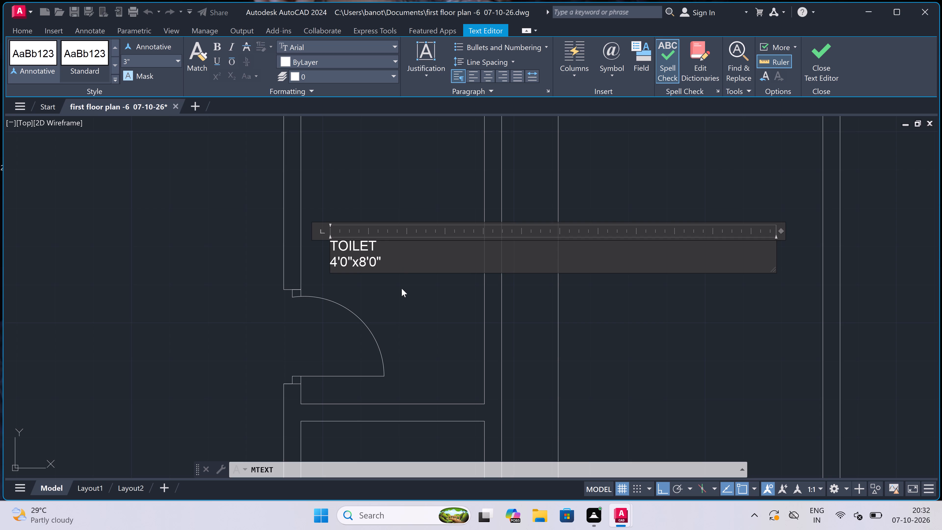
click(402, 288)
Add the multiline text label KITCHEN with 7'0"x13'0" beneath it in the left of the two upper central rooms.
scroll(390, 258, down, 7)
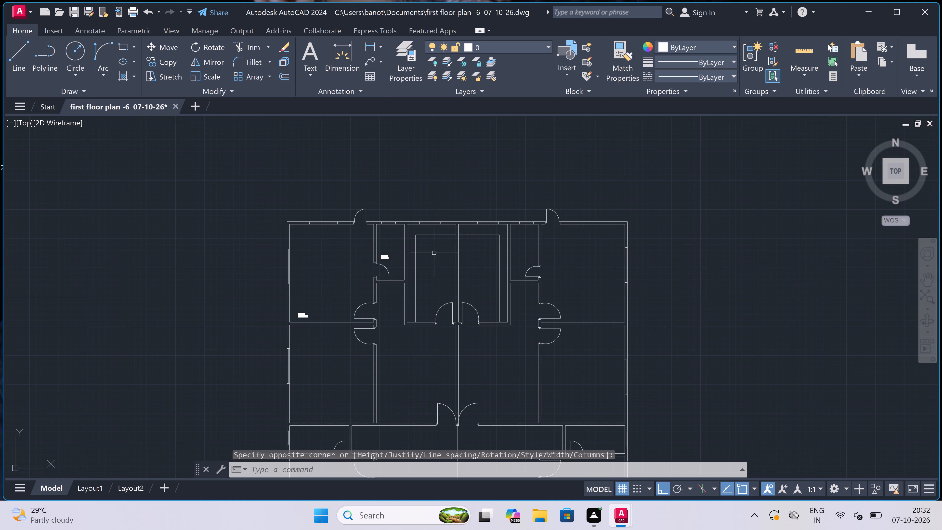
scroll(446, 255, up, 4)
scroll(449, 255, down, 1)
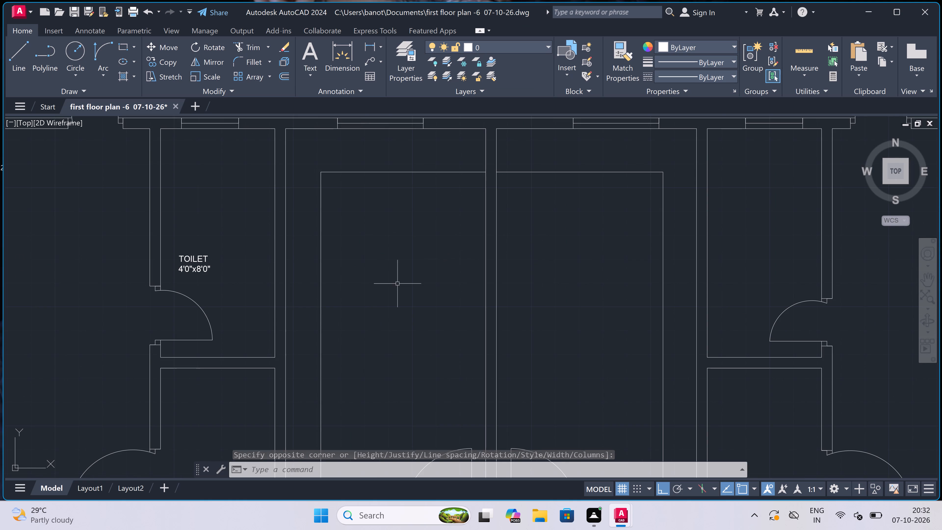
key(space)
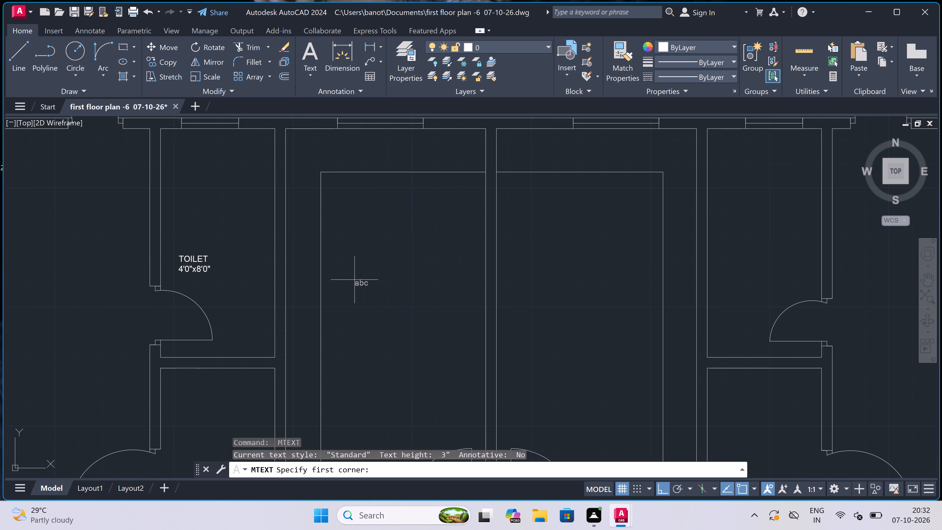
click(354, 281)
click(664, 291)
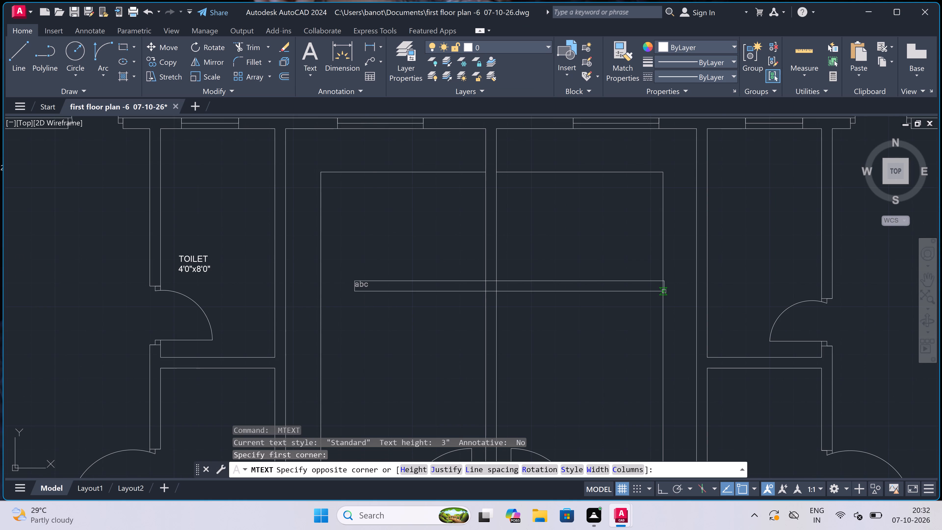
scroll(361, 302, up, 1)
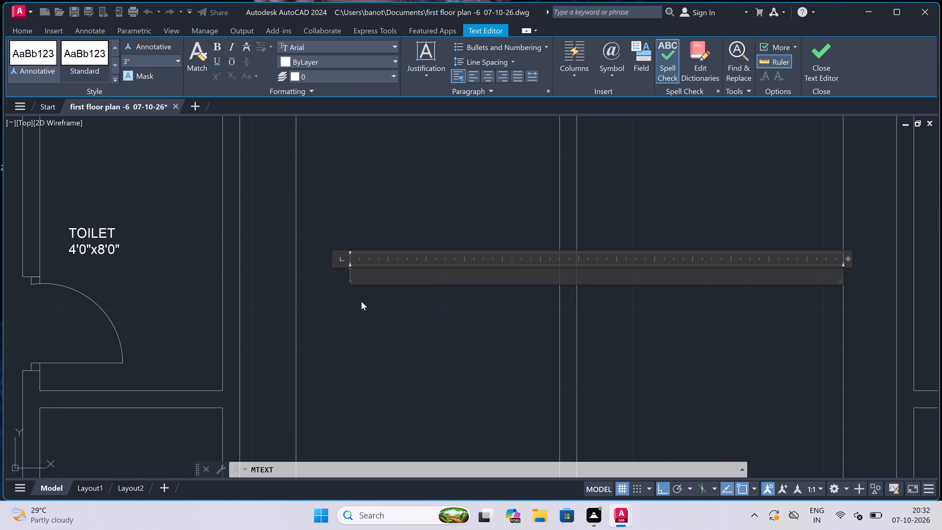
text(KITCHEN)
key(Return)
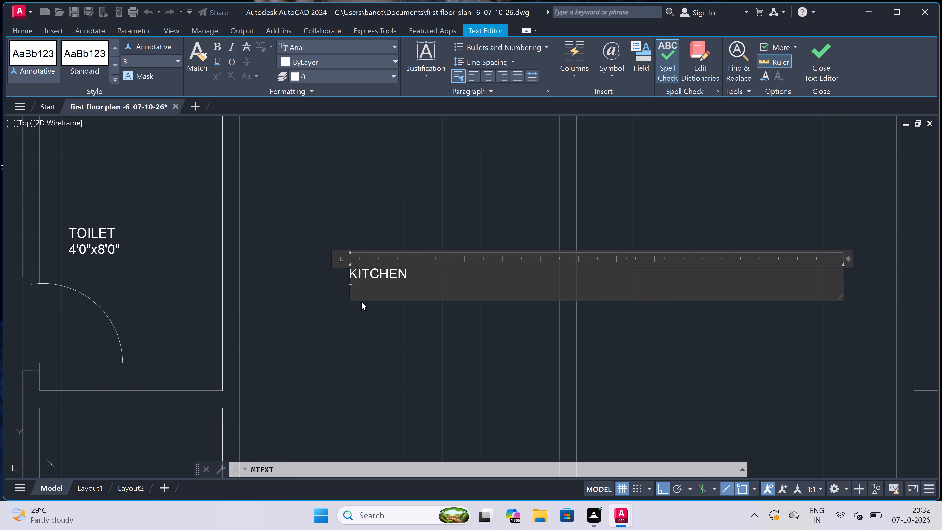
text(7'0)
text("x)
text(13)
text('0")
click(360, 322)
Add the multiline text label TOILET with 7'0"x13'0" beneath it in the right of the two upper central rooms.
scroll(363, 306, down, 5)
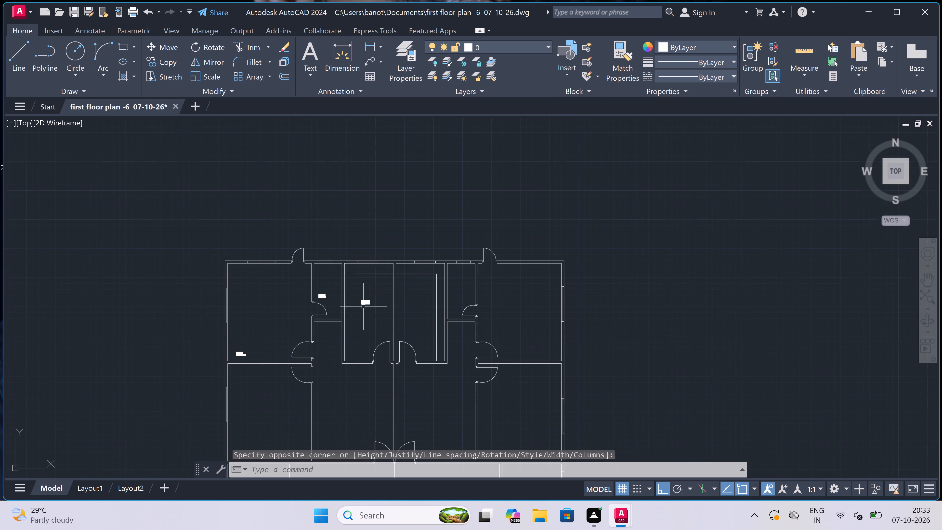
scroll(422, 307, up, 2)
key(space)
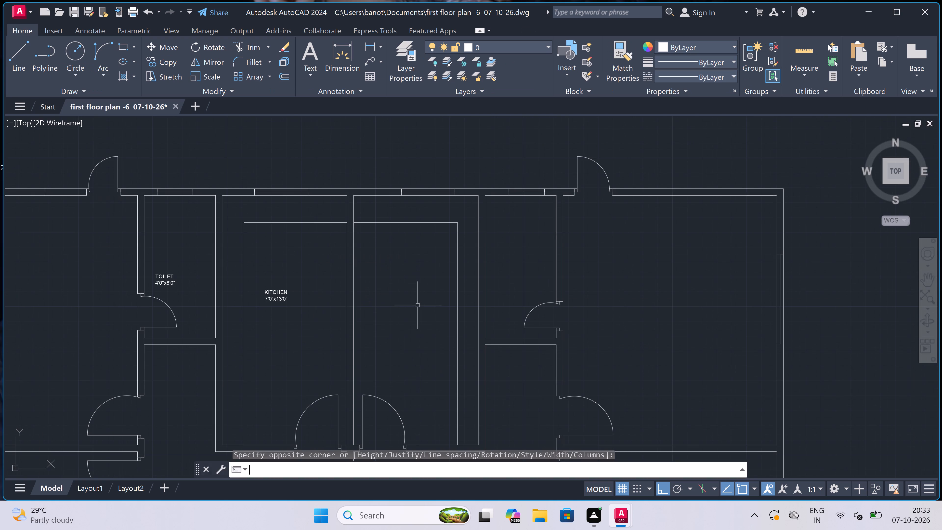
click(387, 299)
click(656, 301)
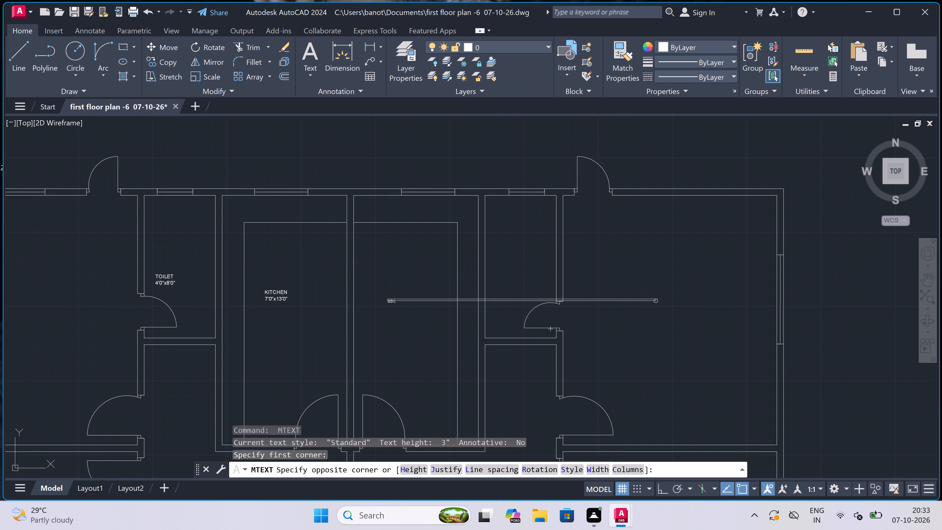
scroll(382, 306, up, 2)
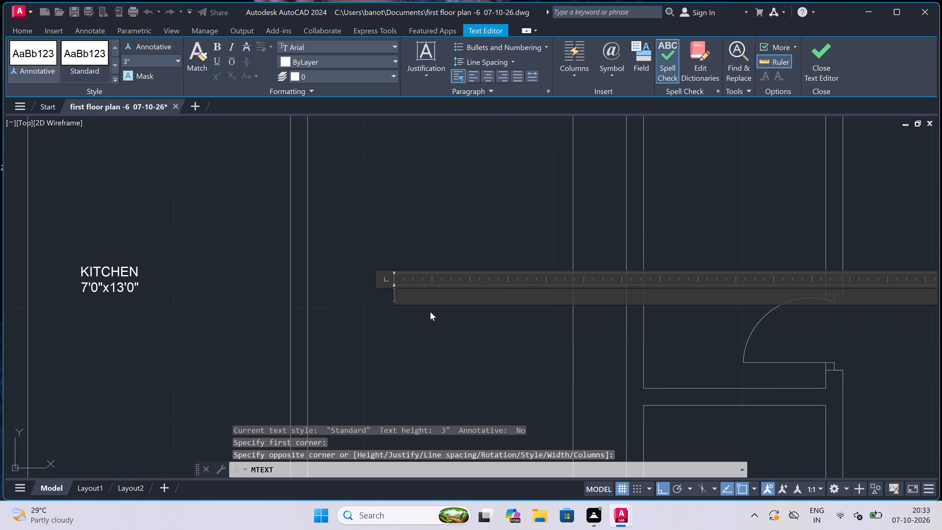
text(TOILET)
key(Return)
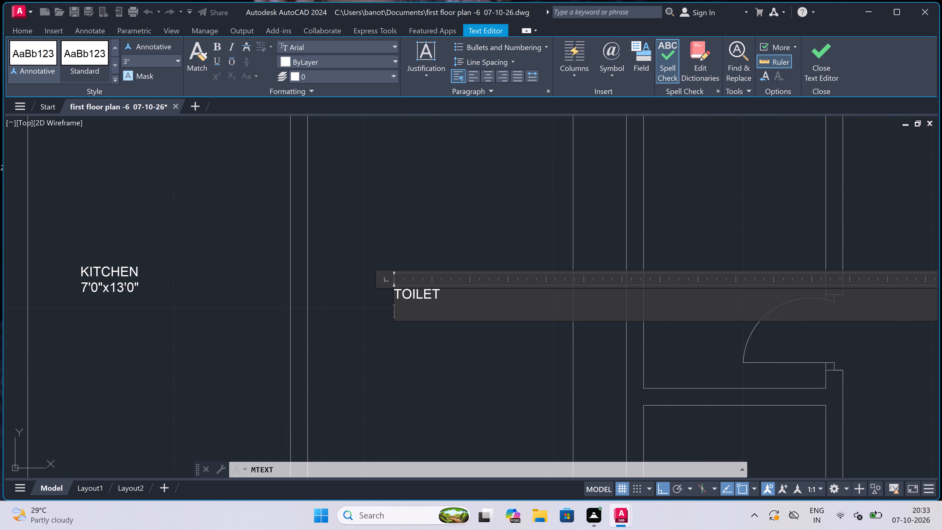
text(7'0)
key(shift+quotedbl)
text(x13'0")
click(385, 328)
scroll(366, 302, down, 6)
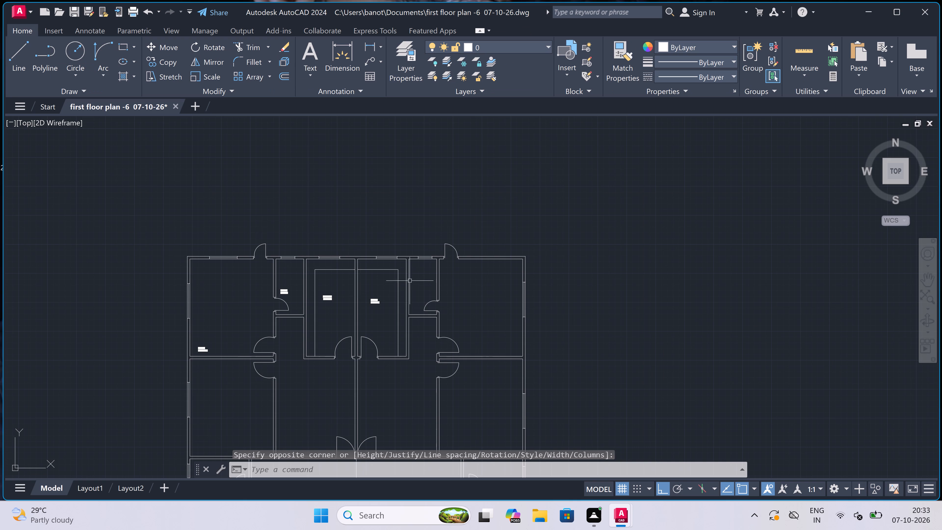
Add the multiline text label TOILET with 4'0"x8'0" beneath it in the small upper-right room beside the corner room.
scroll(420, 279, up, 3)
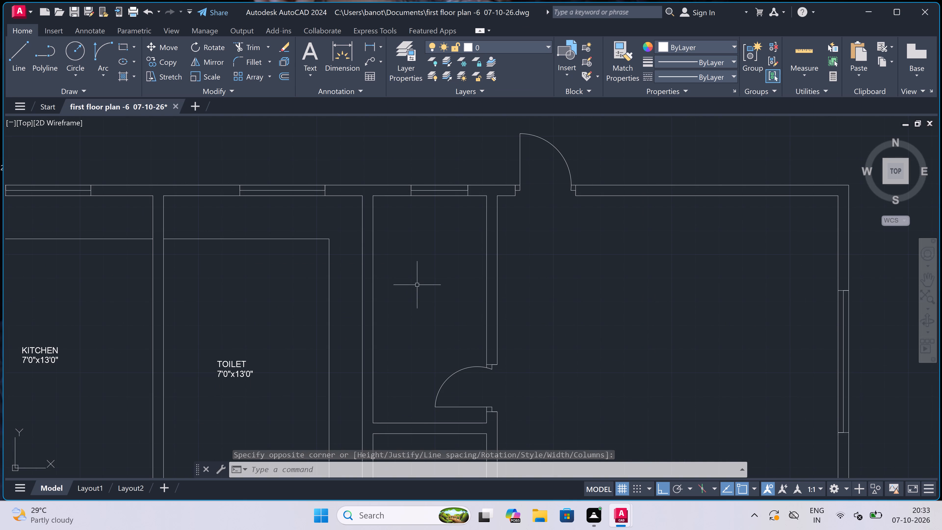
key(space)
click(393, 331)
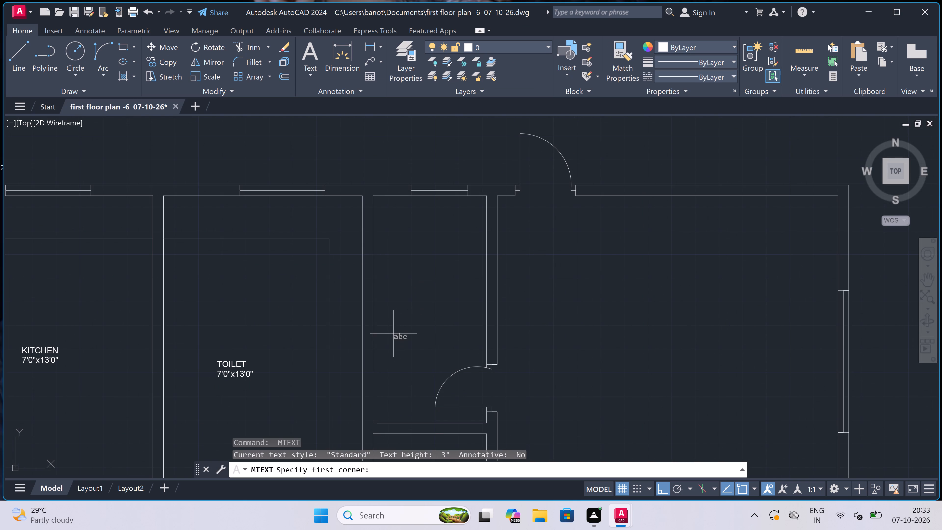
drag(673, 327, 669, 325)
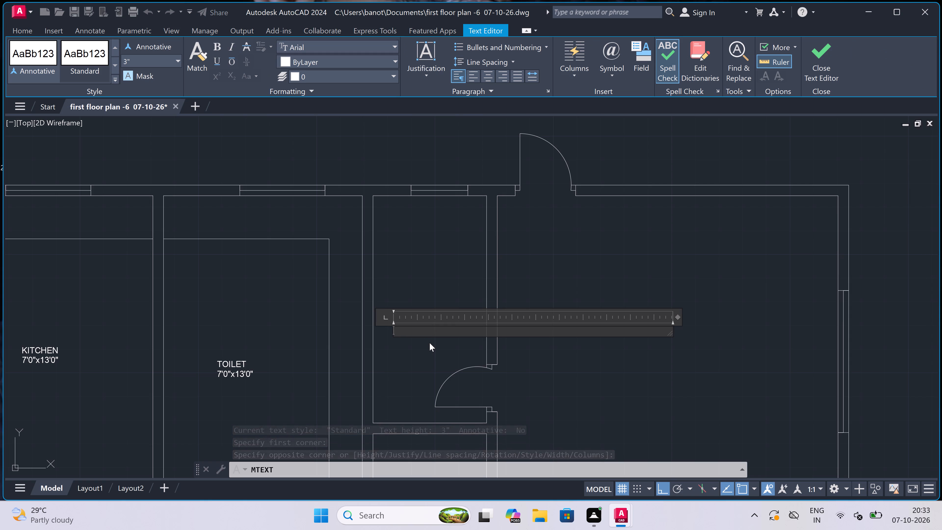
text(TOILET)
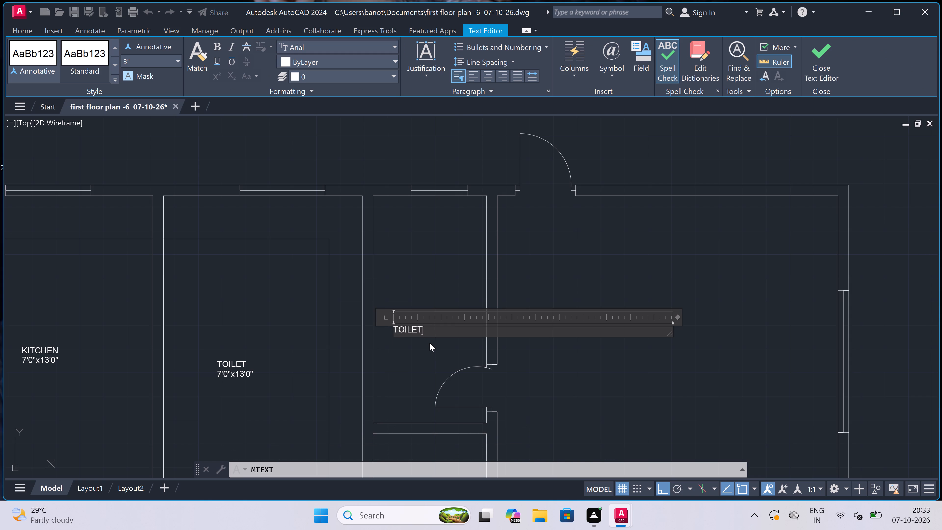
key(Return)
text(4'0)
text("x8'0")
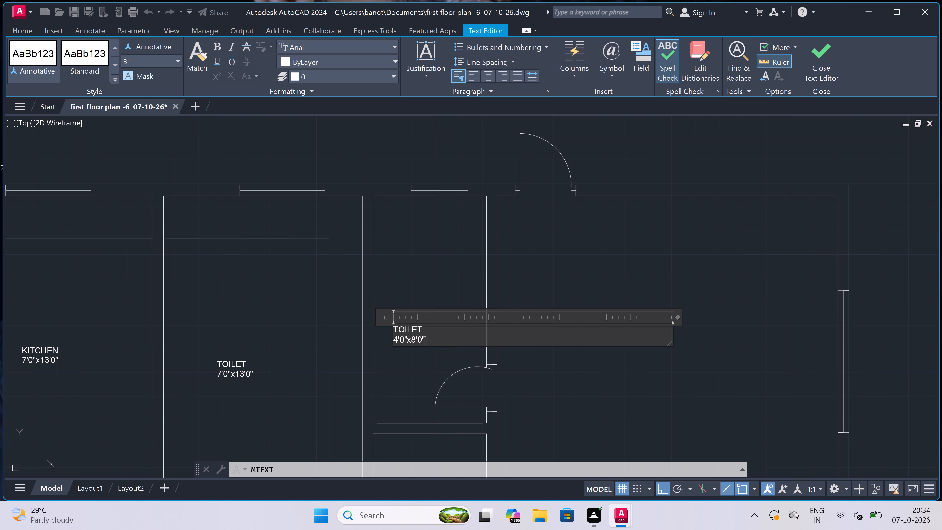
click(417, 290)
Add the multiline text label BEDROOM with 12'0"x14'0" beneath it near the bottom wall of the plan's upper-right corner room.
scroll(417, 290, down, 8)
scroll(426, 301, up, 3)
scroll(445, 319, up, 4)
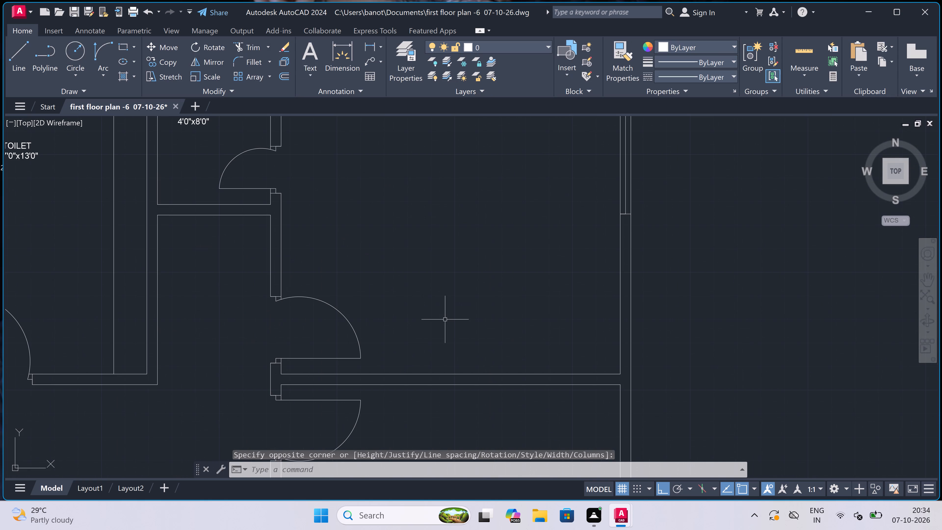
key(space)
drag(407, 342, 417, 342)
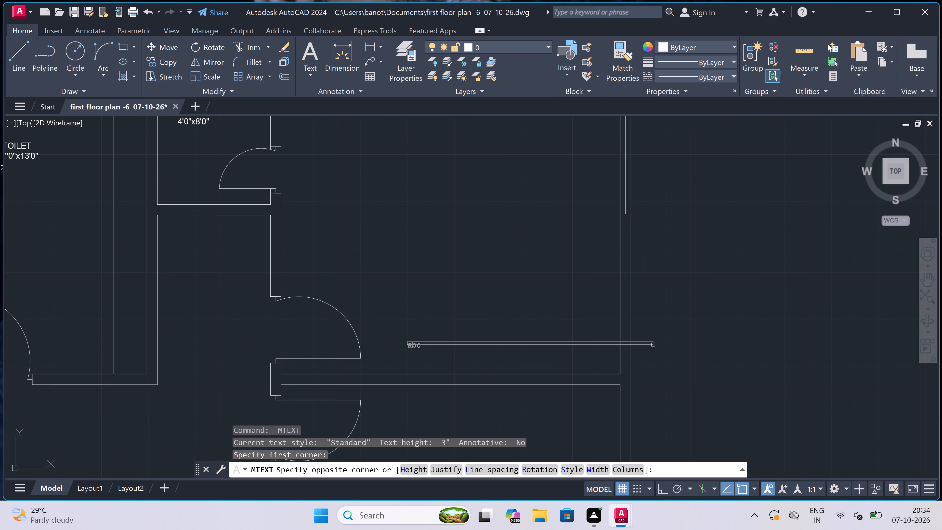
click(743, 347)
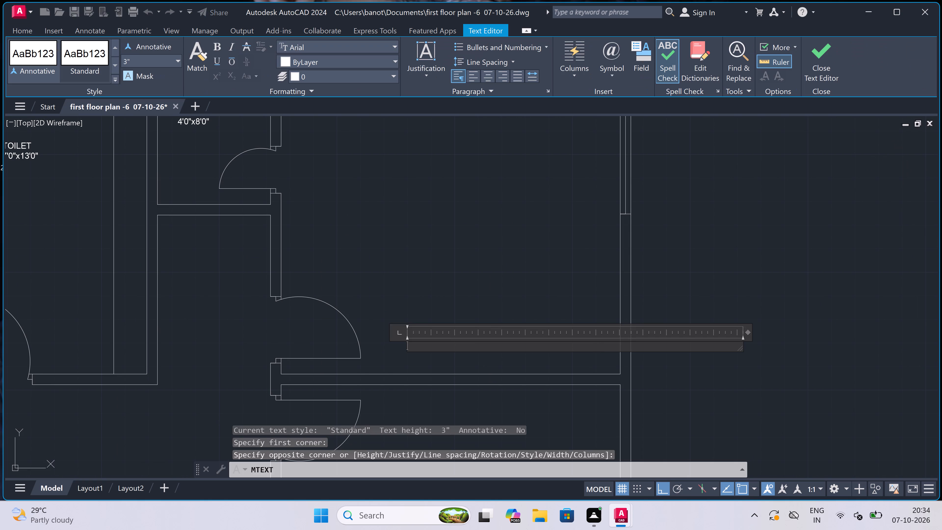
text(BEDROO)
key(m)
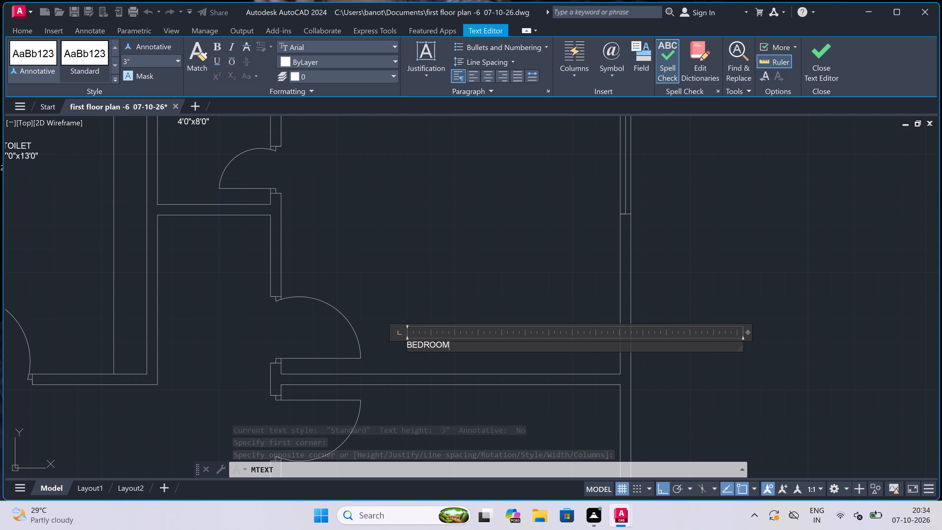
key(Return)
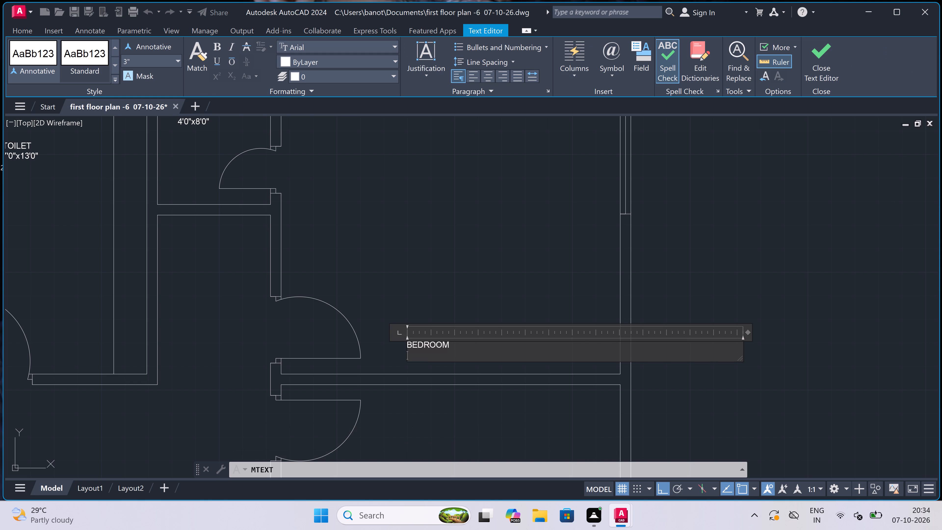
scroll(600, 349, down, 4)
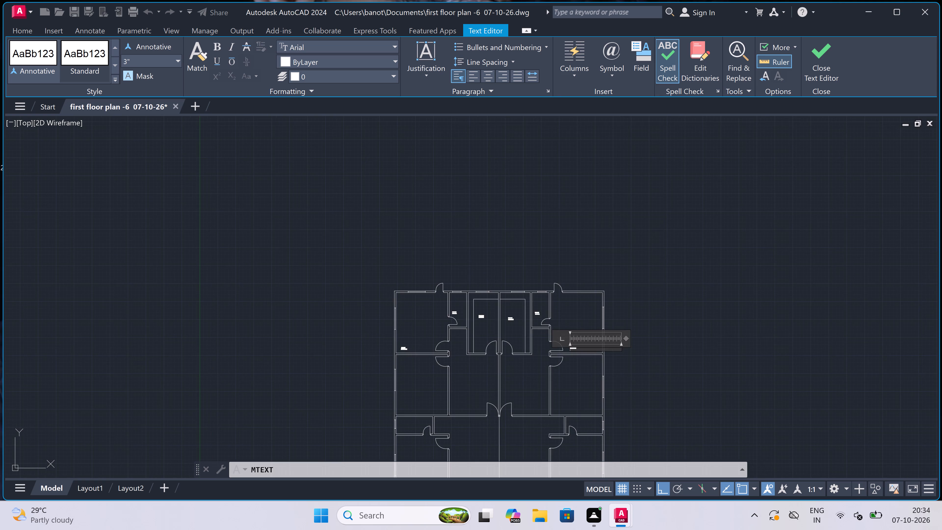
scroll(600, 349, up, 5)
scroll(272, 380, up, 1)
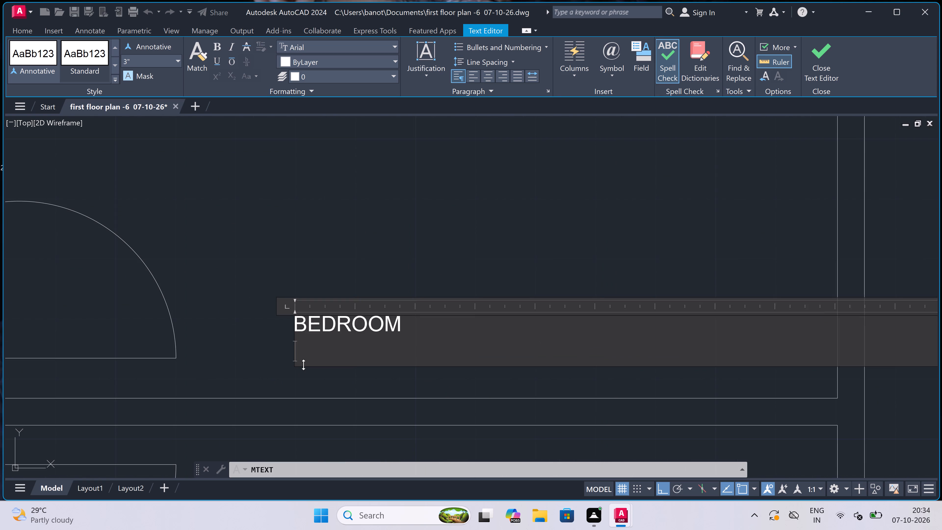
text(12'0)
text("x)
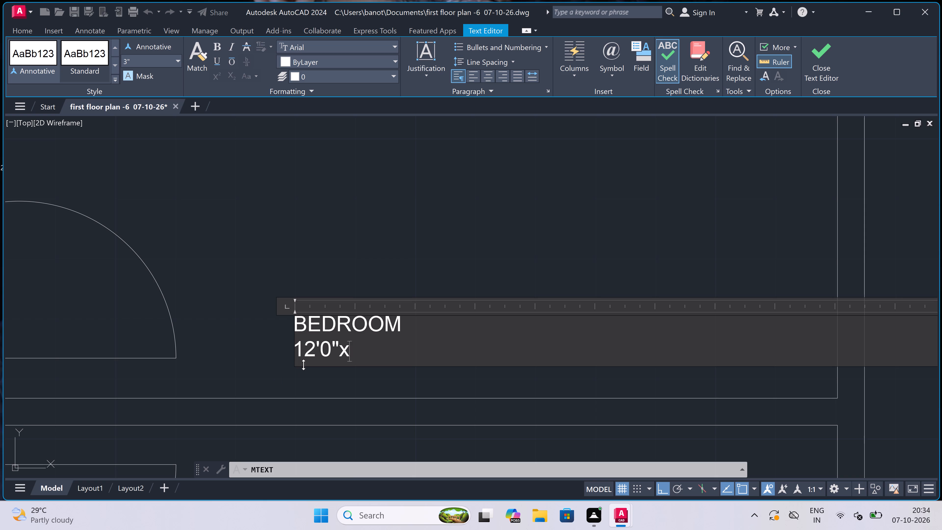
text(14'0")
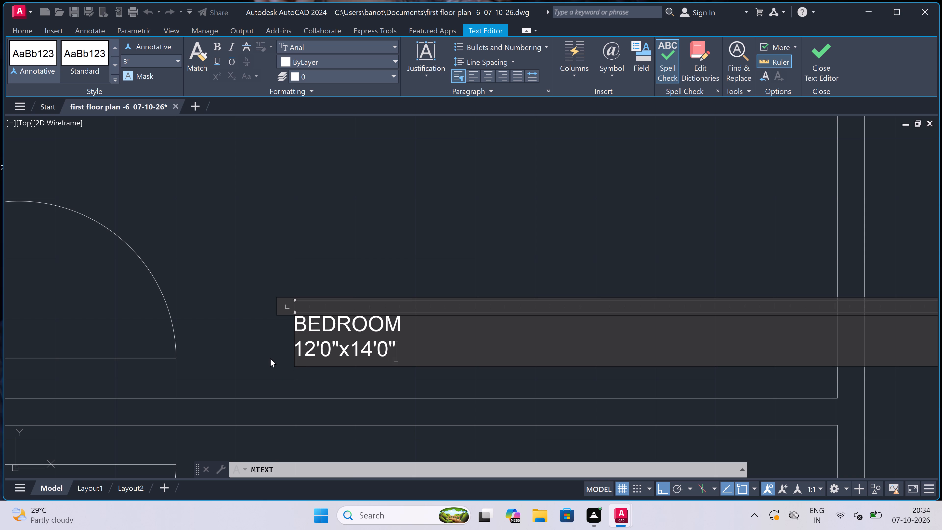
click(270, 358)
Add the multiline text label TOILET with 12'0"x14'0" beneath it near the top wall of the room directly below the upper-right bedroom.
scroll(335, 314, down, 6)
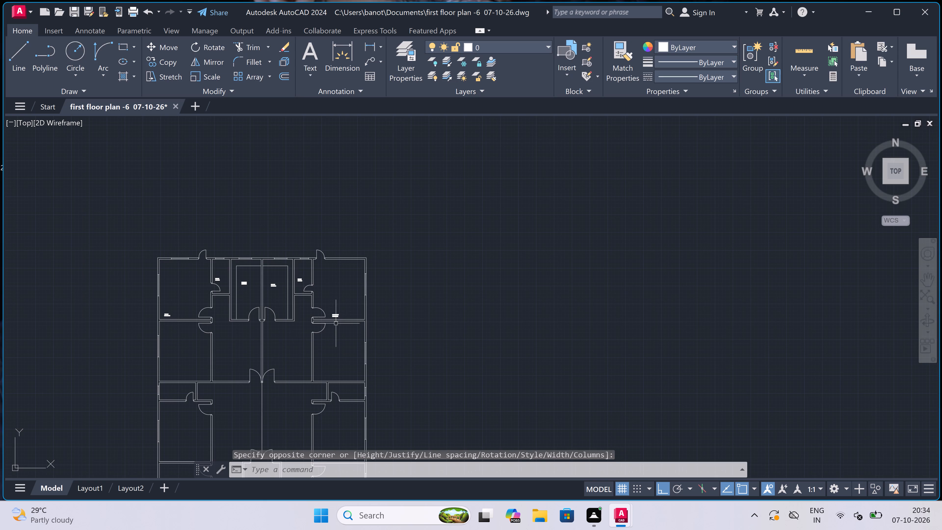
scroll(338, 325, up, 4)
key(space)
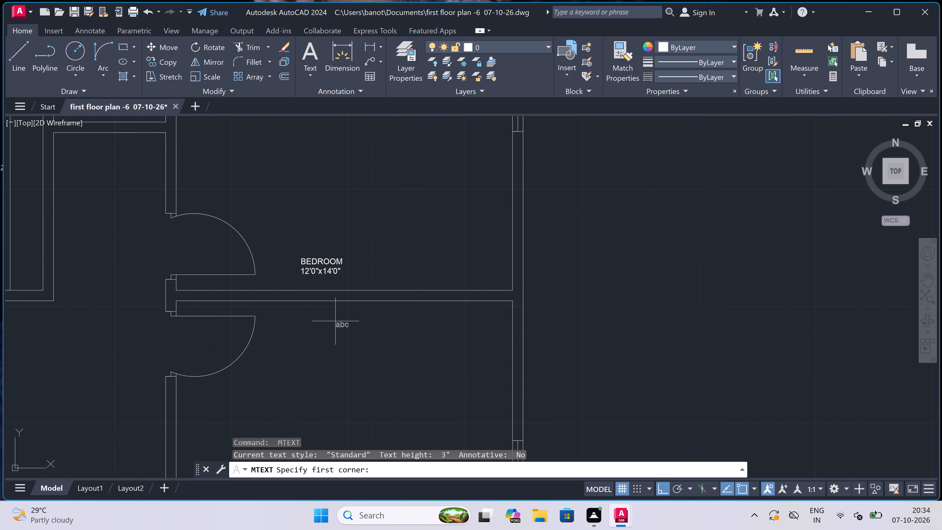
drag(314, 327, 324, 329)
click(723, 354)
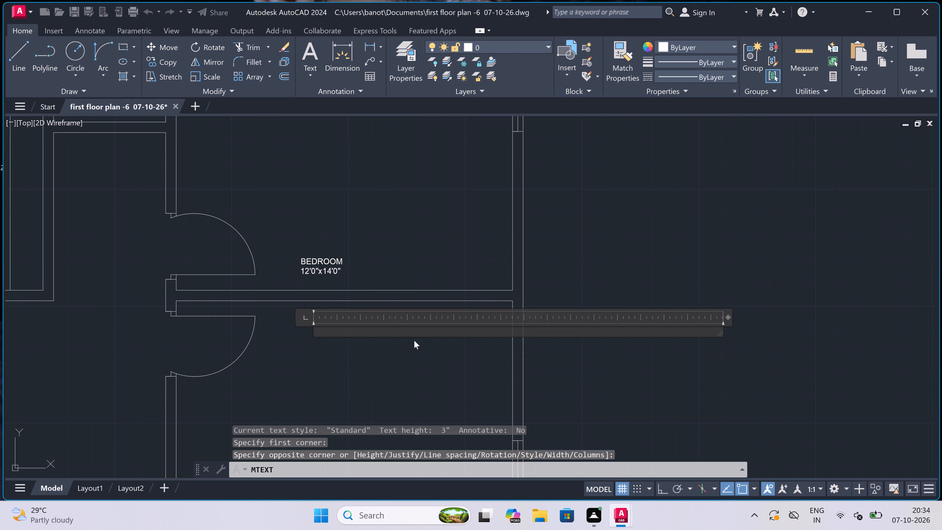
scroll(288, 352, up, 2)
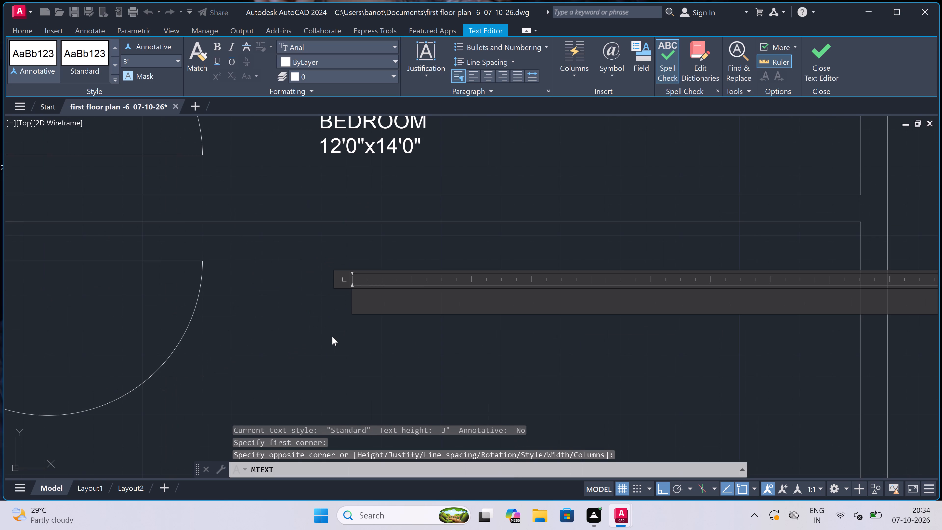
text(TOILET)
key(Return)
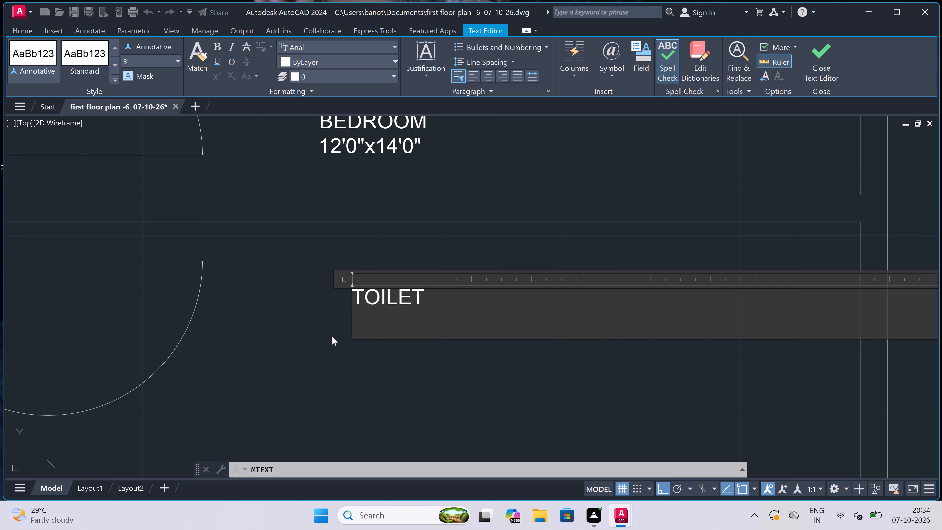
text(12'0)
text("x)
text(14'0")
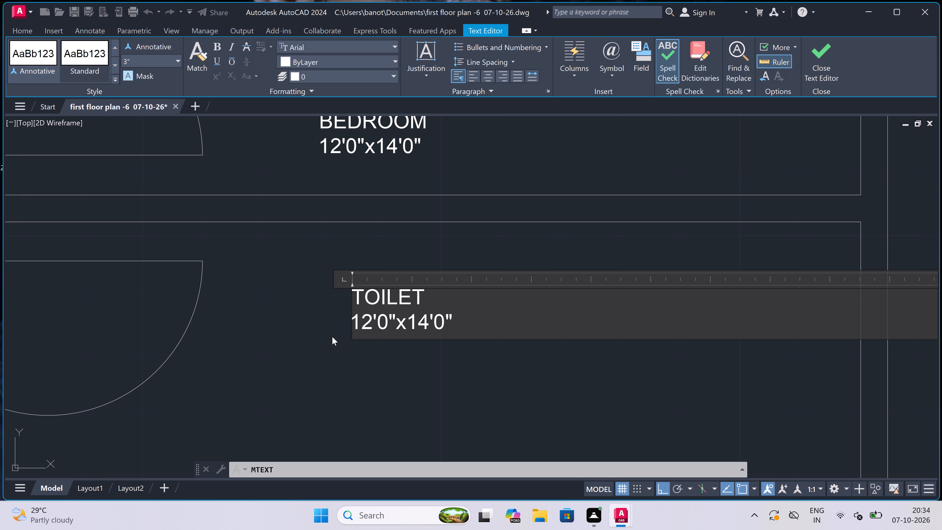
click(332, 337)
Add the multiline text label TOILET with 6'0"x4'0" beneath it above the door of the small room midway down the plan's right side.
scroll(357, 312, down, 10)
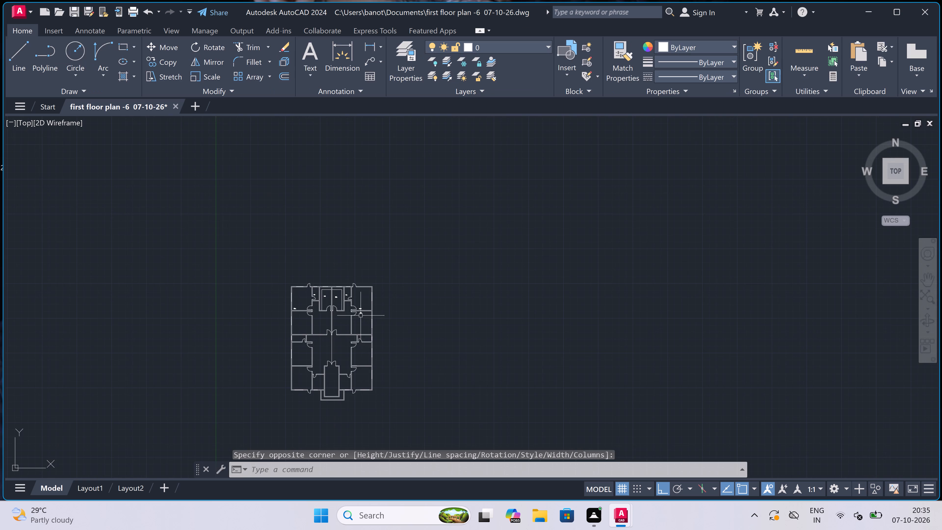
scroll(365, 341, up, 3)
scroll(349, 327, up, 5)
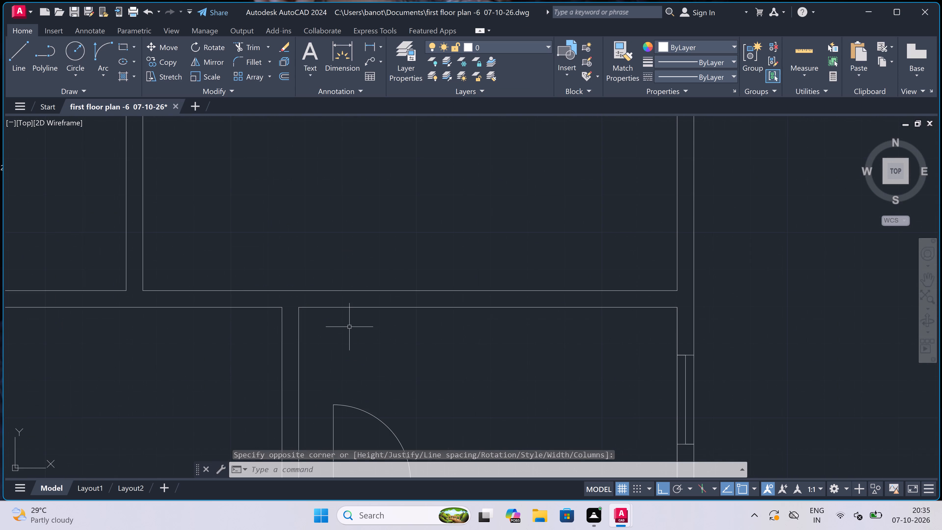
scroll(349, 327, down, 3)
scroll(353, 356, up, 4)
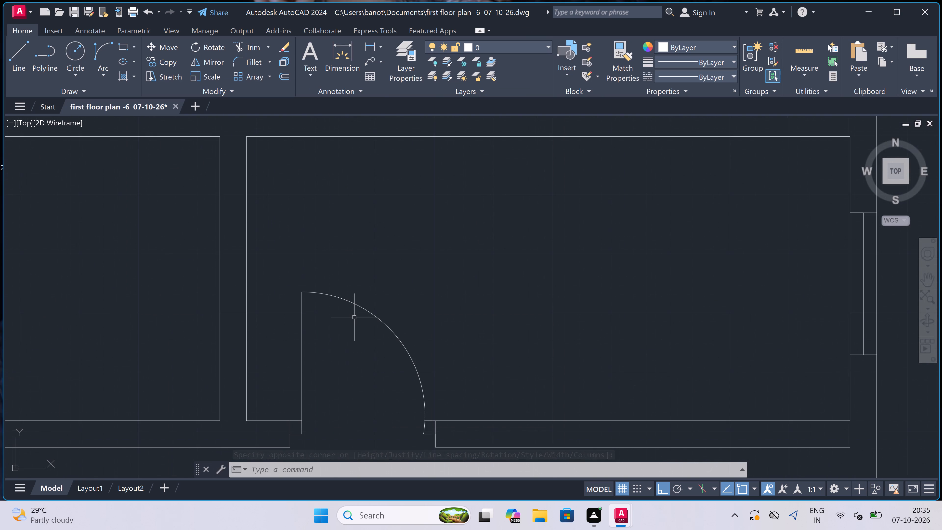
scroll(354, 317, down, 2)
key(space)
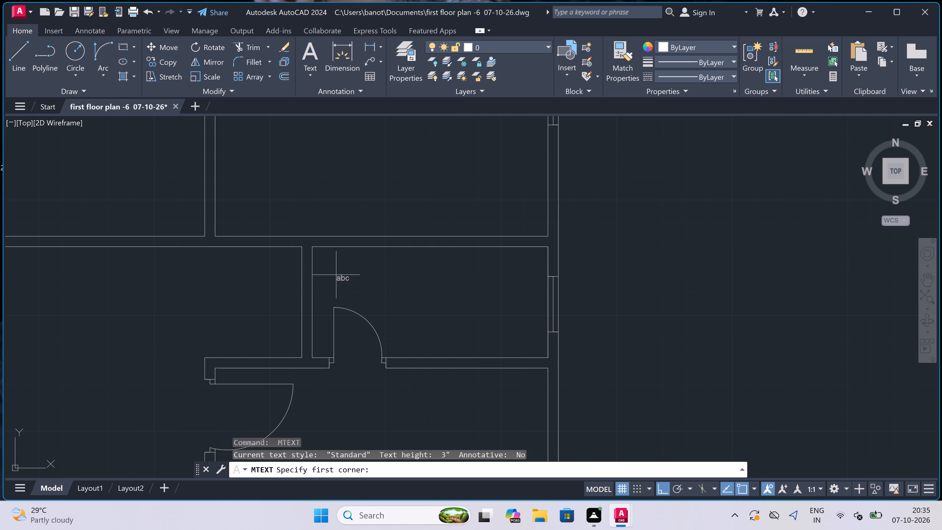
click(336, 273)
click(631, 275)
scroll(366, 281, up, 2)
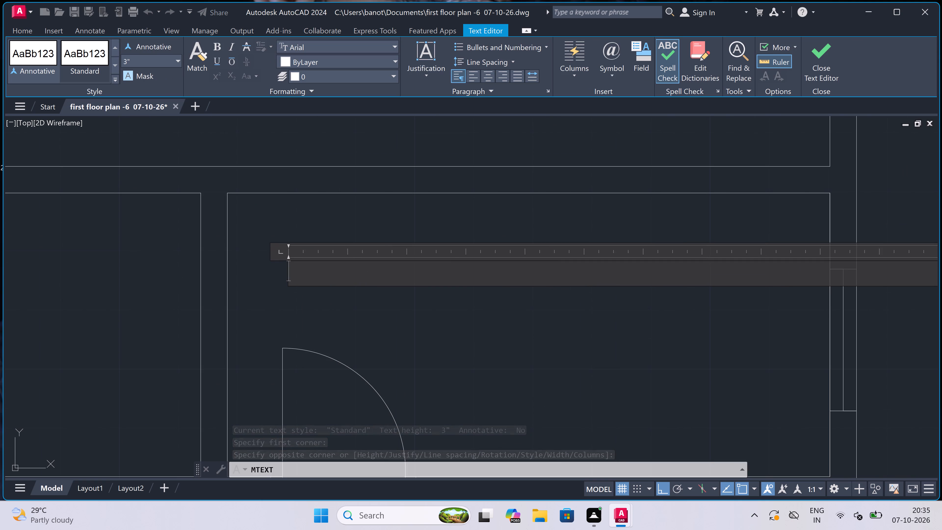
text(TOILET)
key(Return)
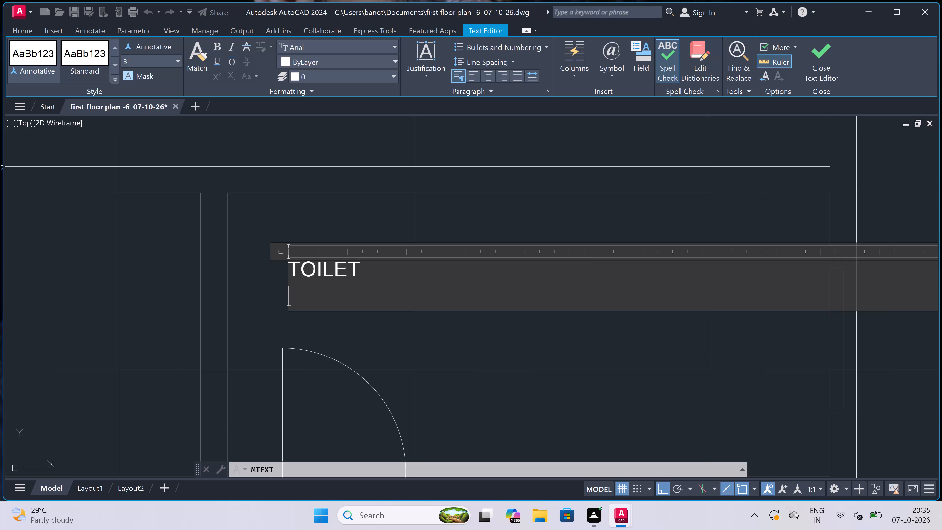
text(6'0)
key(shift+quotedbl)
key(x)
text(4'0")
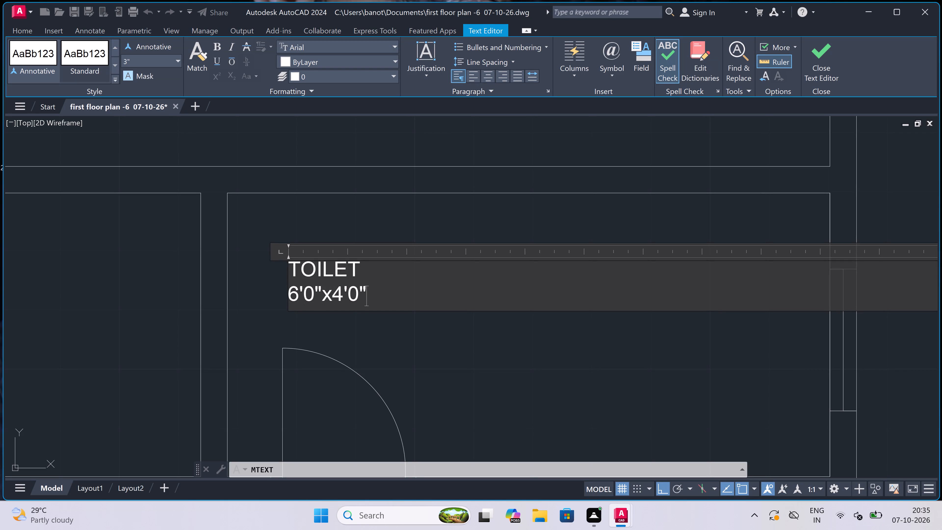
click(382, 342)
Add the multiline text label DRESS with 4'5"x5'0" beneath it in the space just left of the 6'0"x4'0" toilet.
scroll(390, 279, down, 7)
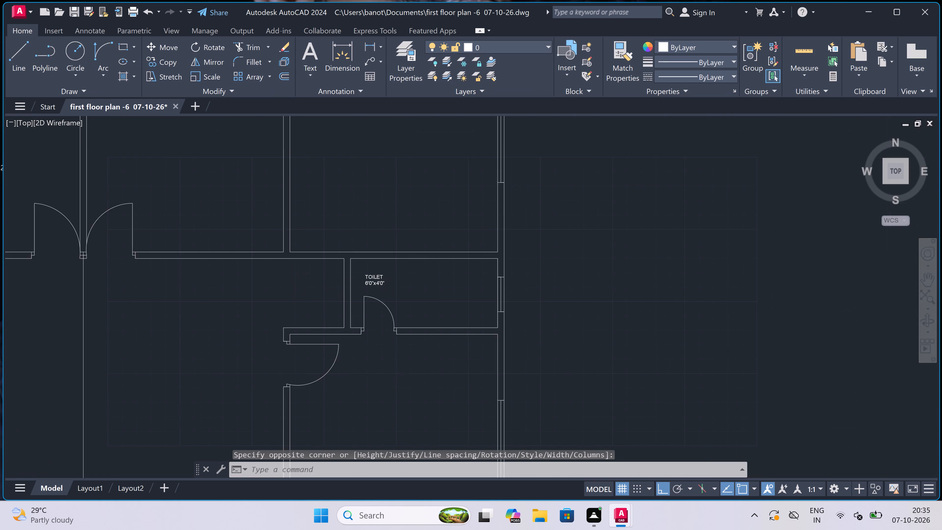
scroll(347, 285, up, 3)
key(space)
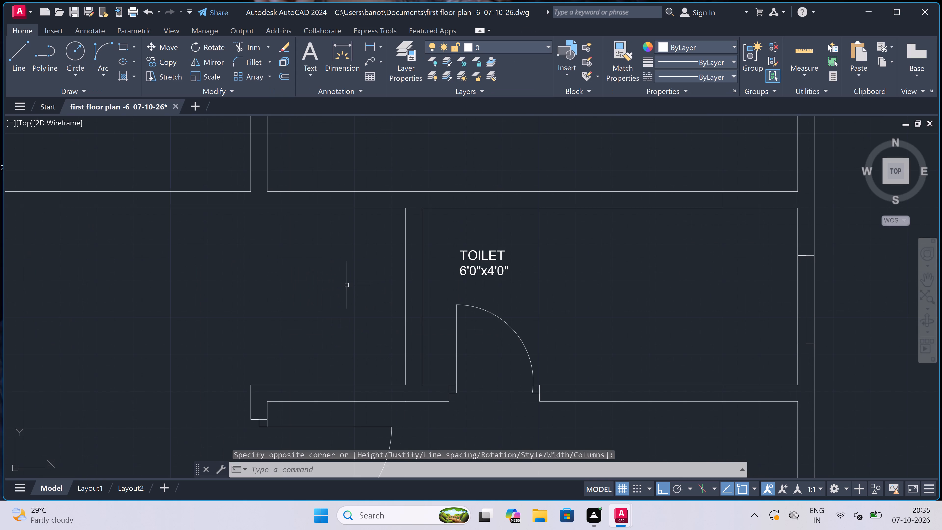
scroll(347, 285, up, 1)
scroll(347, 285, down, 1)
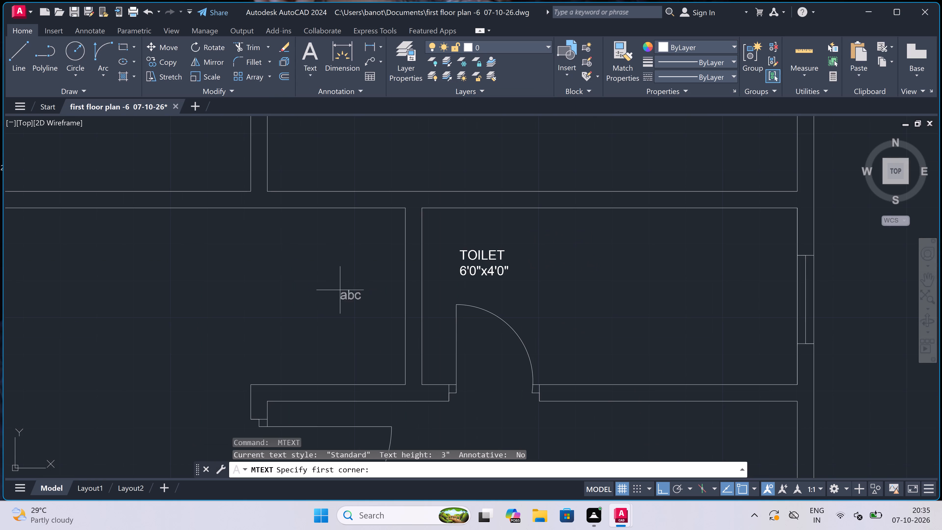
drag(291, 305, 294, 305)
drag(667, 310, 662, 302)
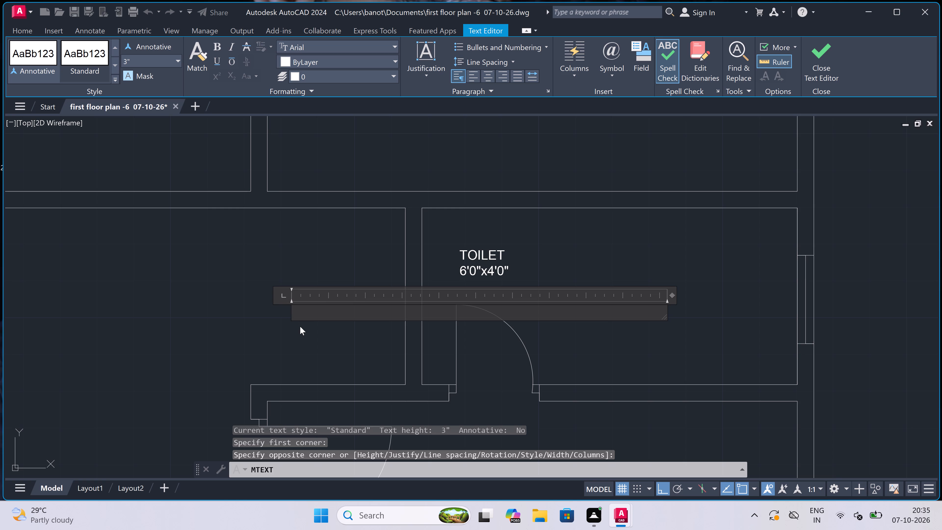
text(DRESS)
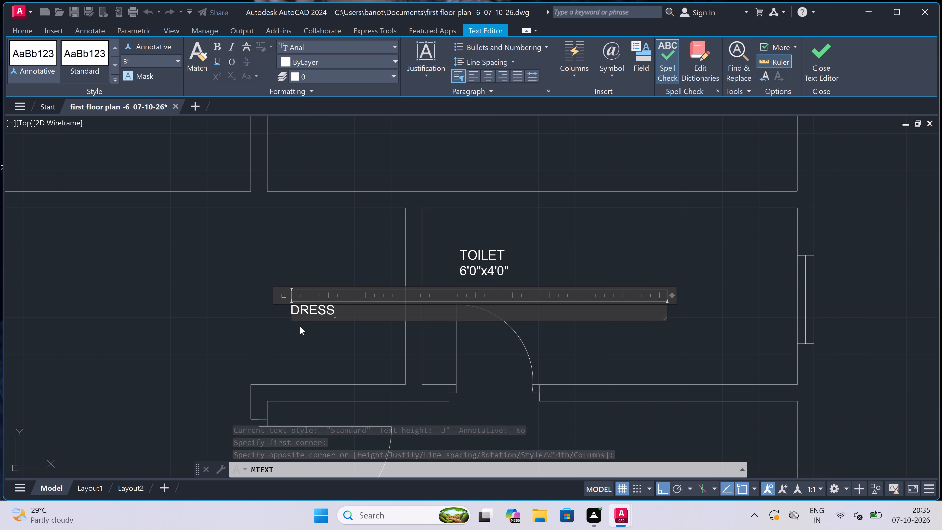
key(Return)
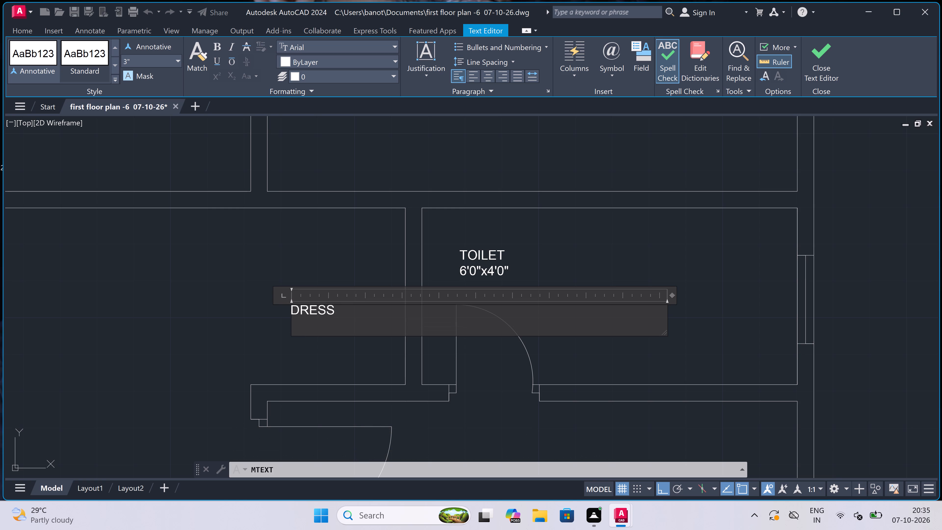
key(4)
text('5)
text("x)
text(5'0")
click(362, 259)
Add the multiline text label BEDROOM with 12'0"x14'0" beneath it near the top wall of the room directly below the plan's upper-left corner room.
scroll(360, 260, down, 4)
scroll(430, 289, down, 3)
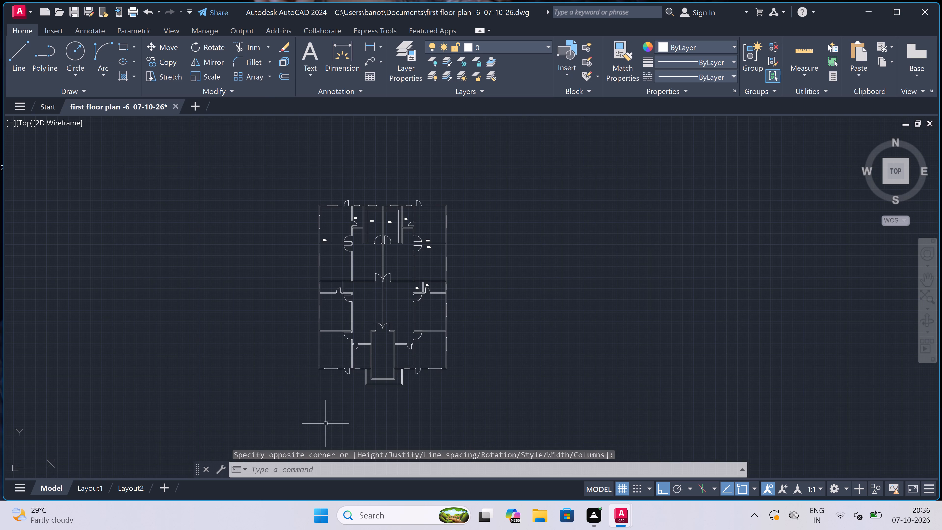
scroll(328, 248, up, 3)
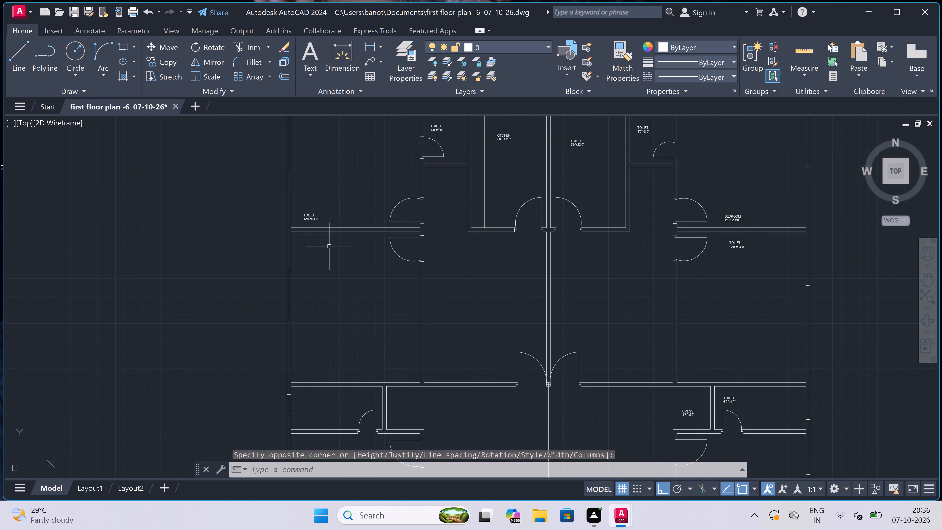
scroll(323, 221, up, 3)
key(space)
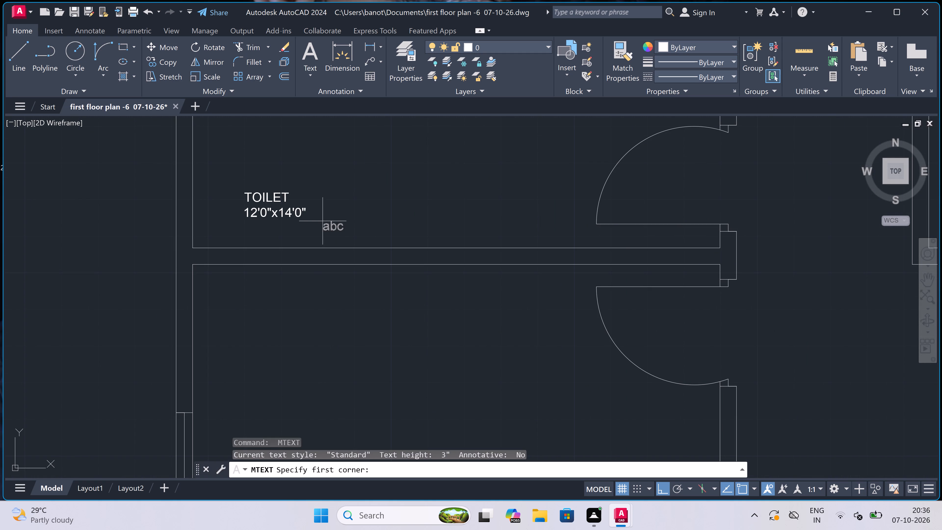
click(249, 318)
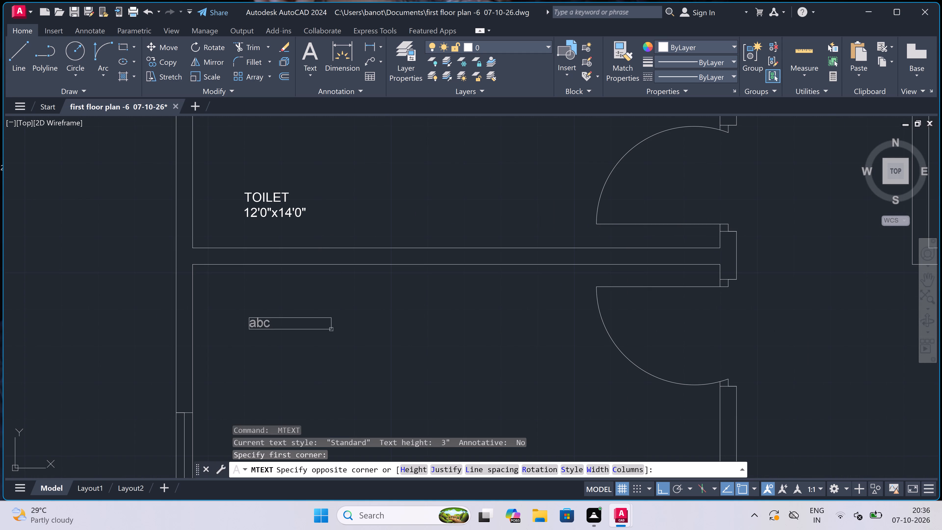
click(755, 346)
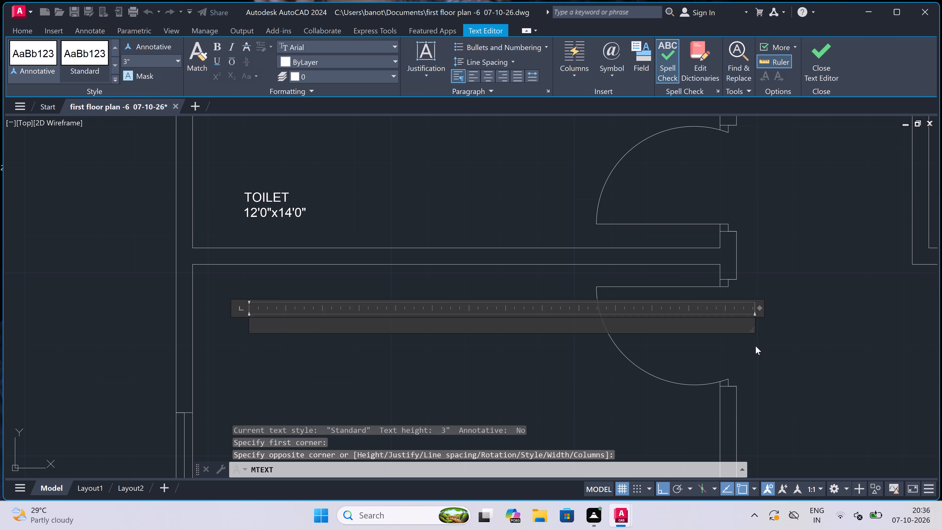
key(b)
text(EDROOM)
key(Return)
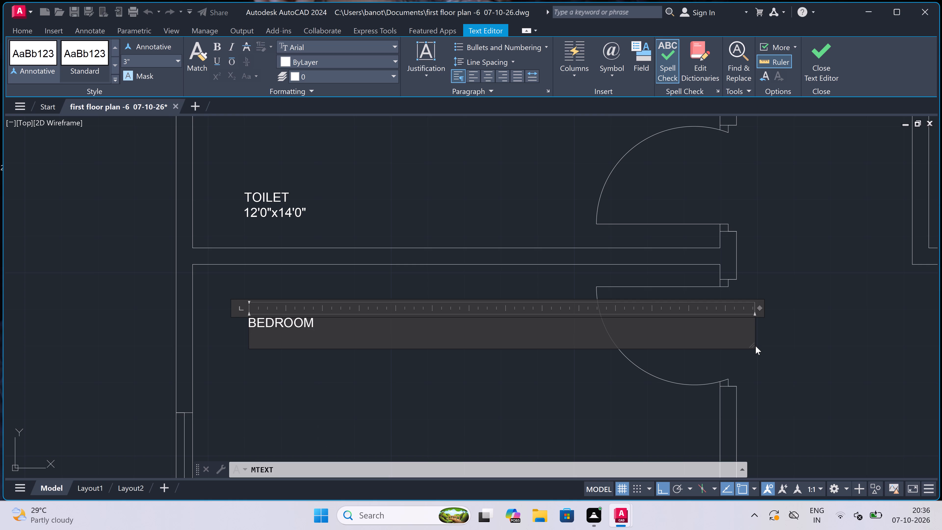
scroll(756, 346, down, 5)
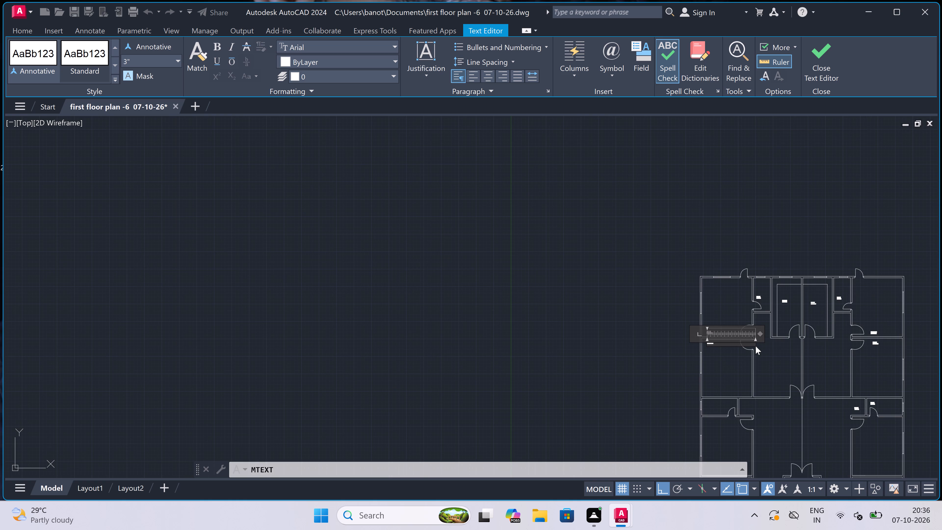
scroll(756, 346, up, 5)
scroll(756, 346, down, 3)
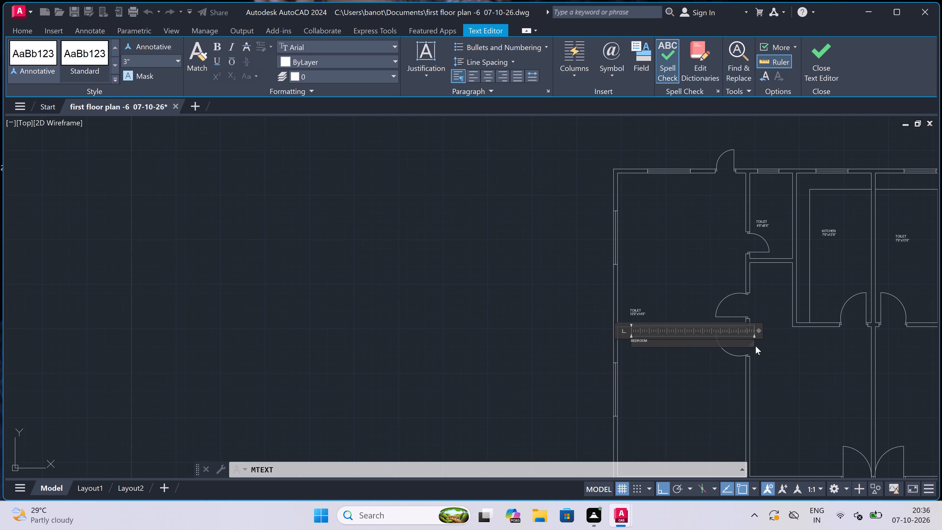
scroll(756, 346, up, 3)
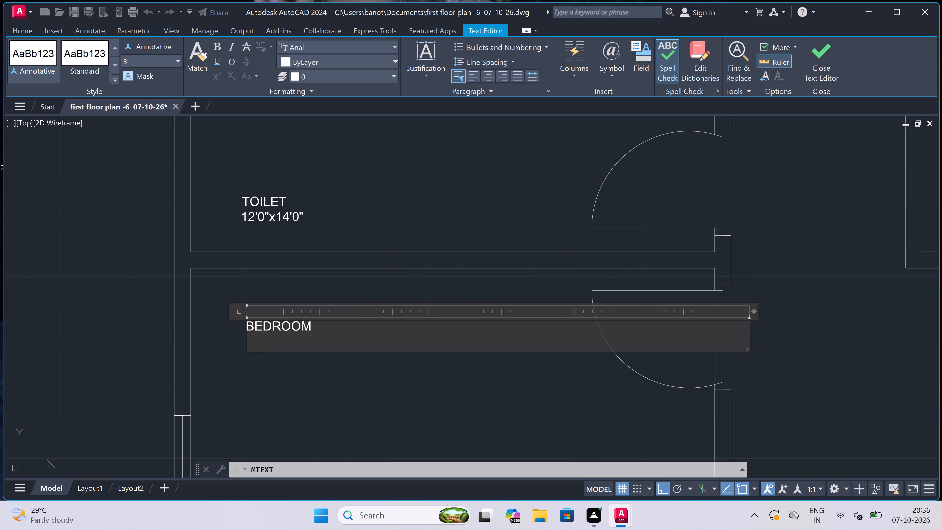
scroll(305, 343, up, 3)
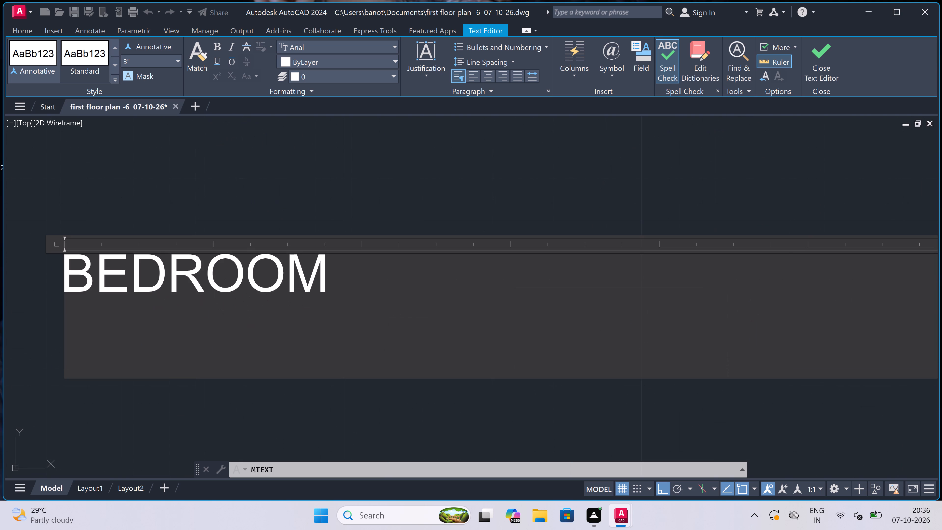
text(12)
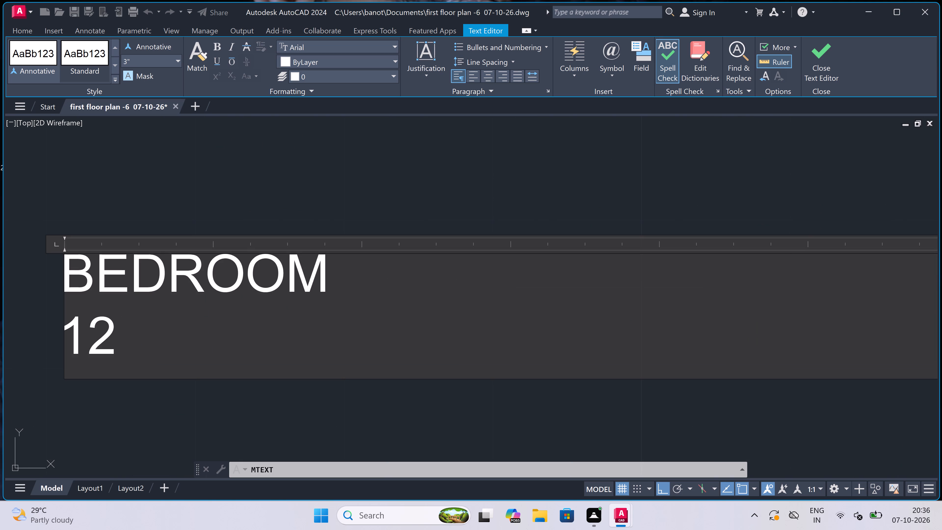
key(apostrophe)
key(0)
key(shift+quotedbl)
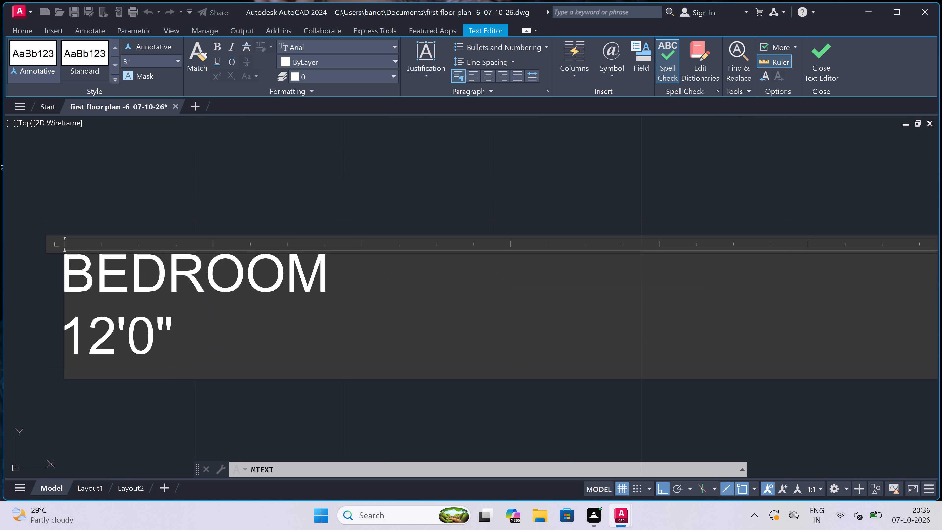
key(x)
text(14'0")
click(344, 215)
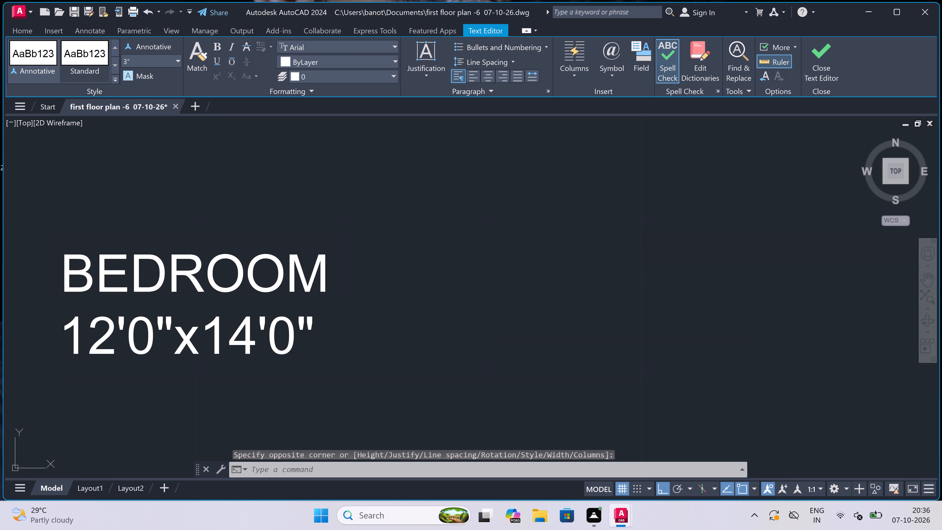
Change the TOILET wording of the 12'0"x14'0" label in the plan's upper-left corner room to BEDROOM.
scroll(344, 215, down, 9)
scroll(340, 198, up, 1)
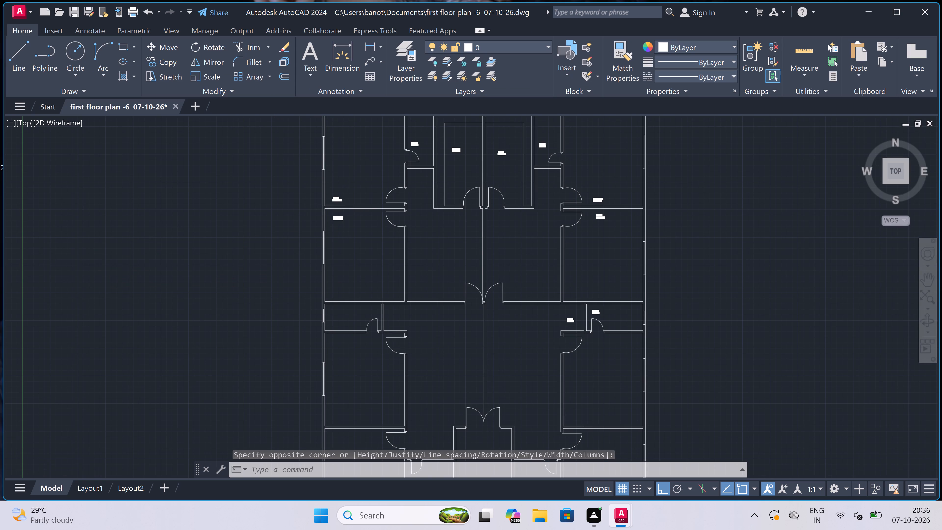
scroll(340, 198, up, 3)
scroll(274, 211, up, 3)
scroll(337, 184, down, 2)
triple_click(344, 179)
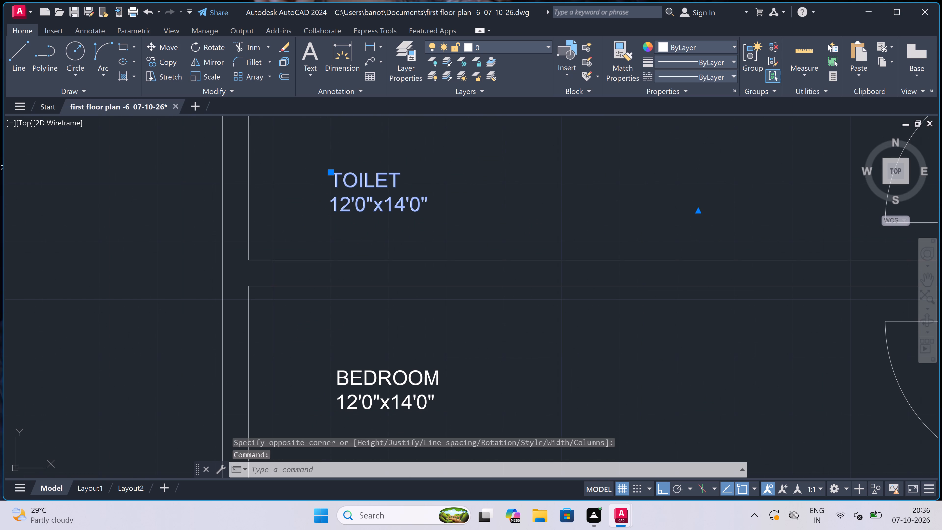
triple_click(344, 178)
click(423, 183)
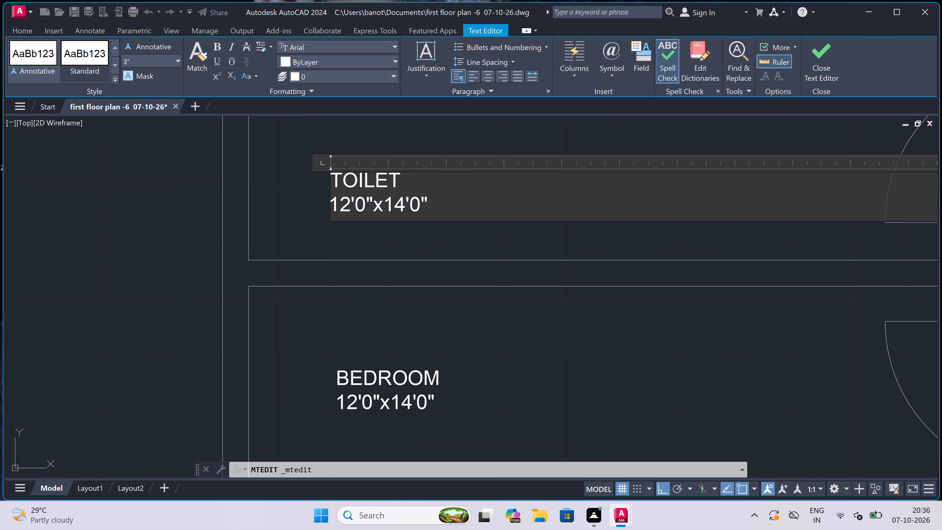
key(BackSpace)
key(BackSpace)
key(BackSpace)
key(BackSpace)
key(BackSpace)
key(BackSpace)
key(BackSpace)
key(BackSpace)
key(b)
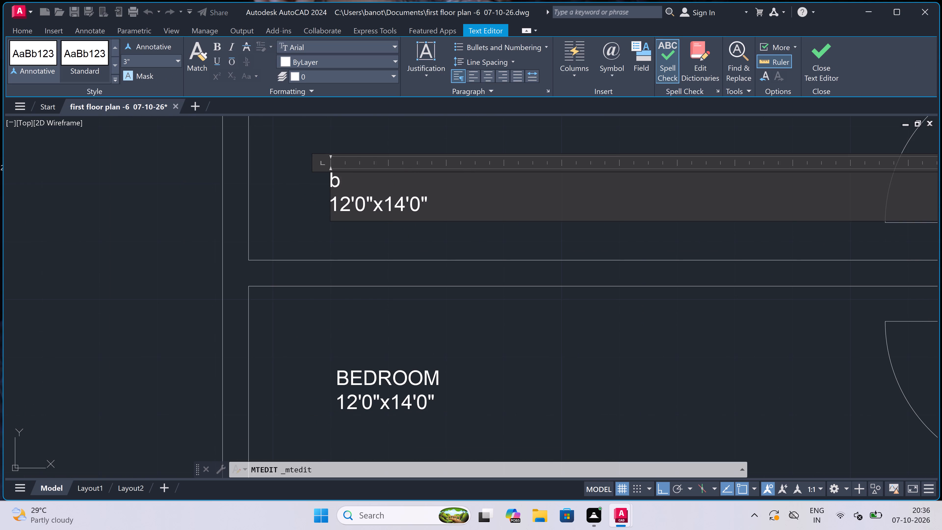
key(BackSpace)
text(BEDROOM)
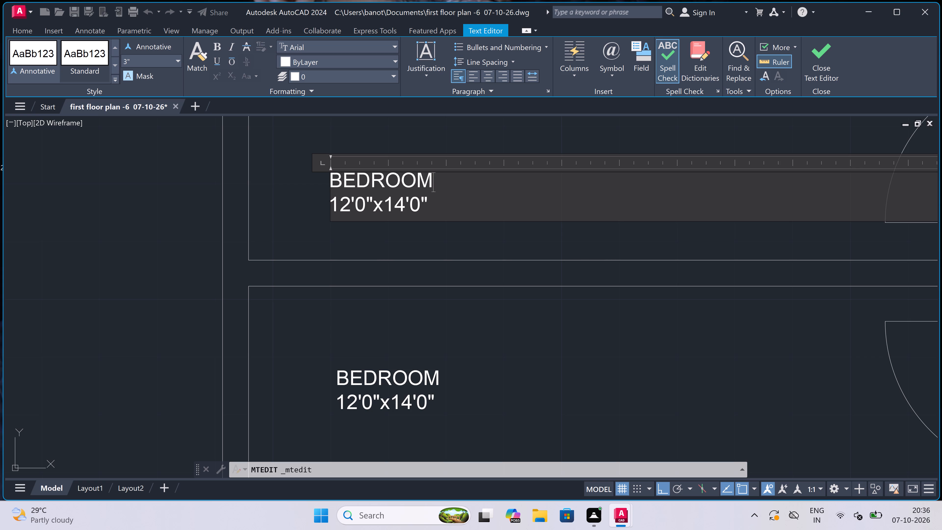
click(317, 202)
Add the multiline text label DINING ROOM with 12'4"x14'0" beneath it in the large room just left of the plan's central wall.
scroll(343, 186, down, 5)
scroll(515, 209, up, 1)
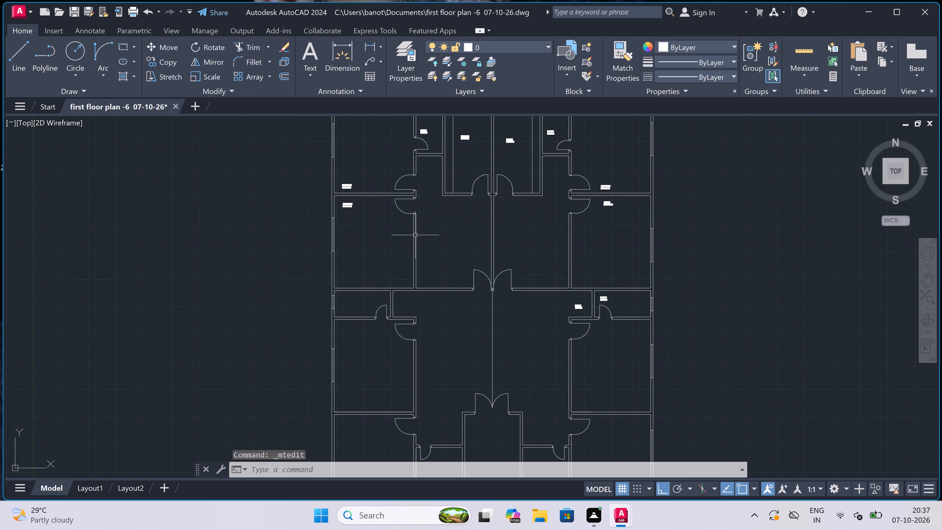
scroll(515, 209, up, 1)
key(space)
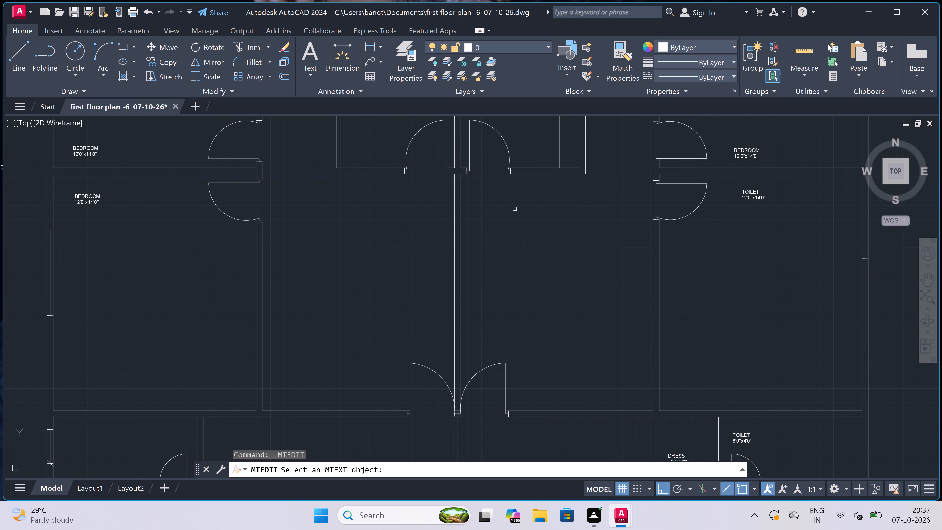
key(Escape)
text(MT)
key(space)
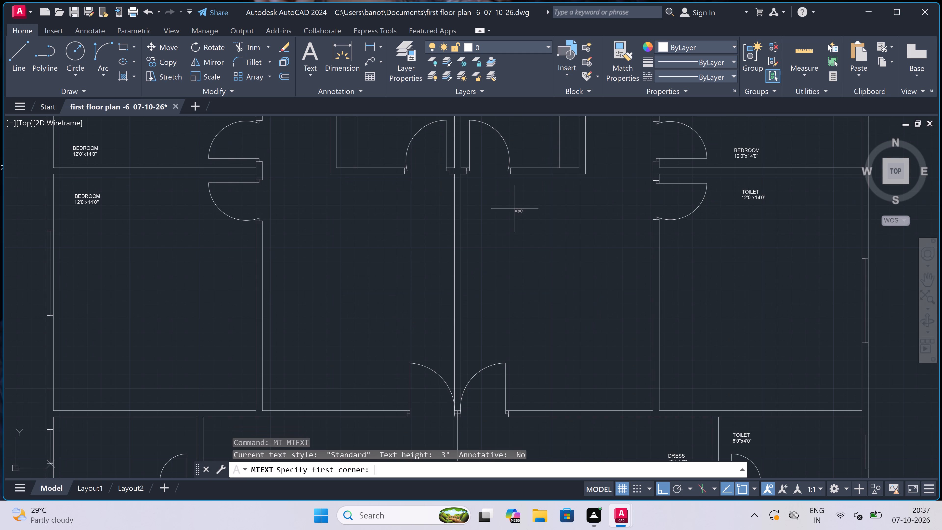
scroll(378, 304, up, 1)
scroll(378, 304, down, 2)
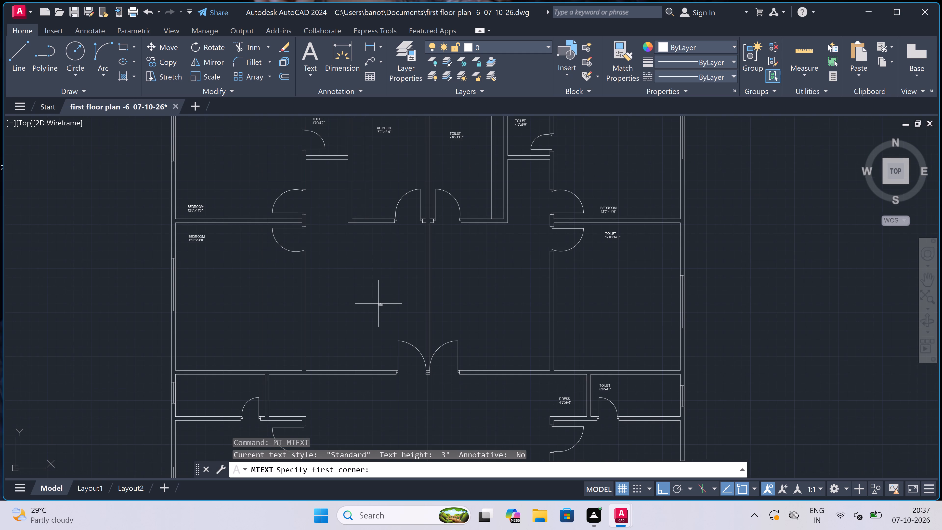
scroll(339, 315, up, 1)
click(326, 325)
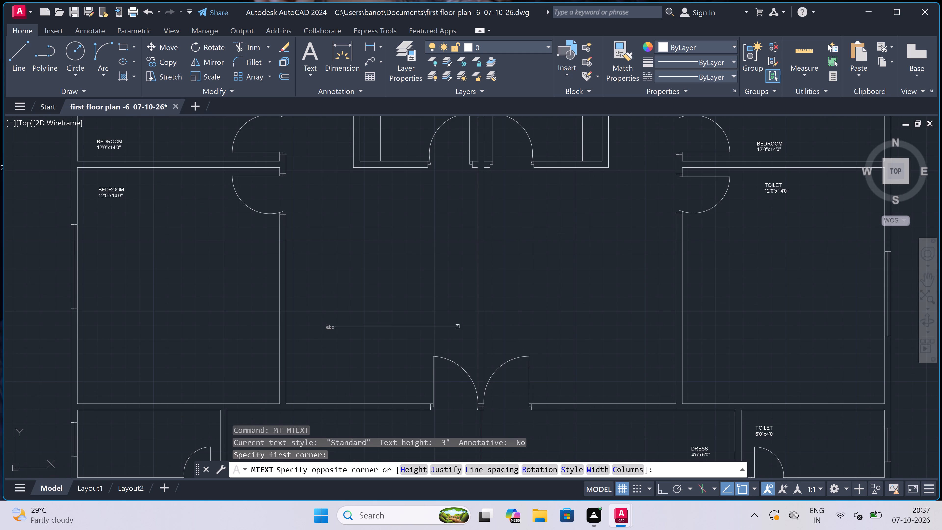
click(533, 323)
scroll(337, 338, up, 1)
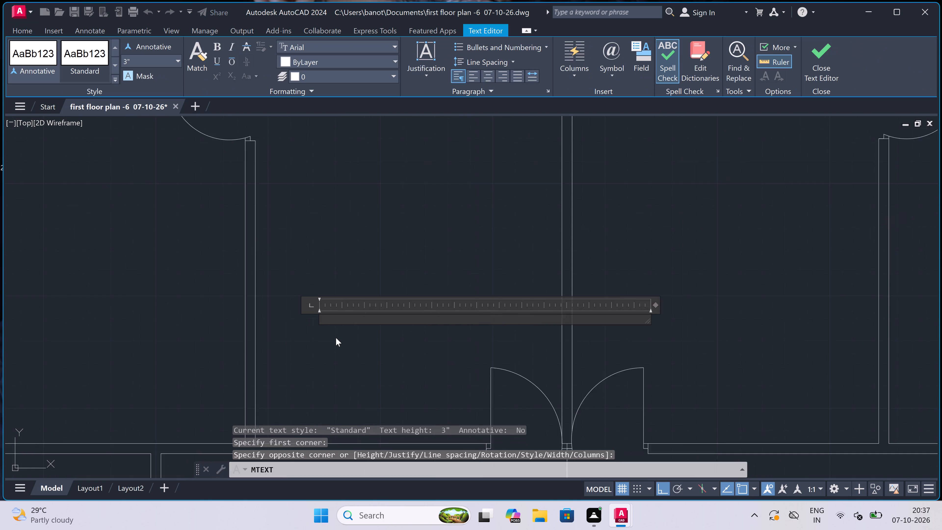
scroll(336, 338, up, 1)
text(DINING)
key(space)
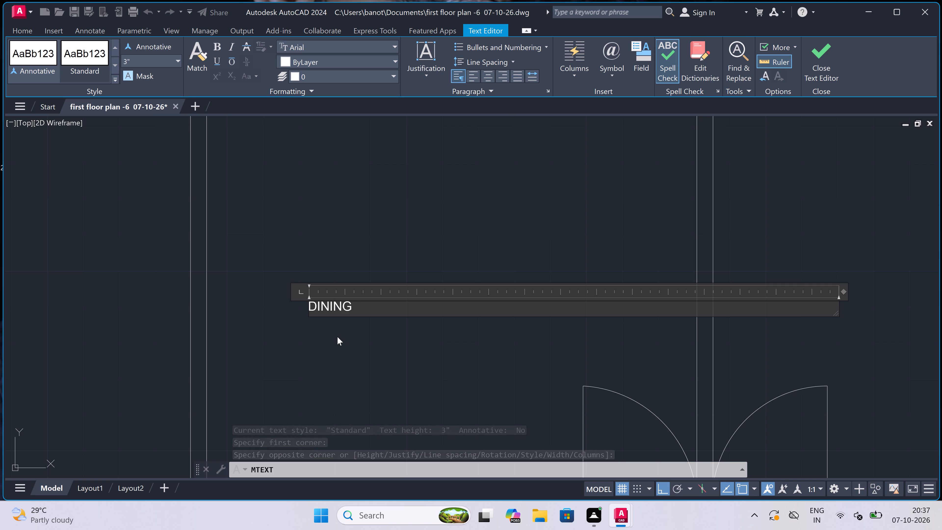
text(R)
text(OOM)
key(Return)
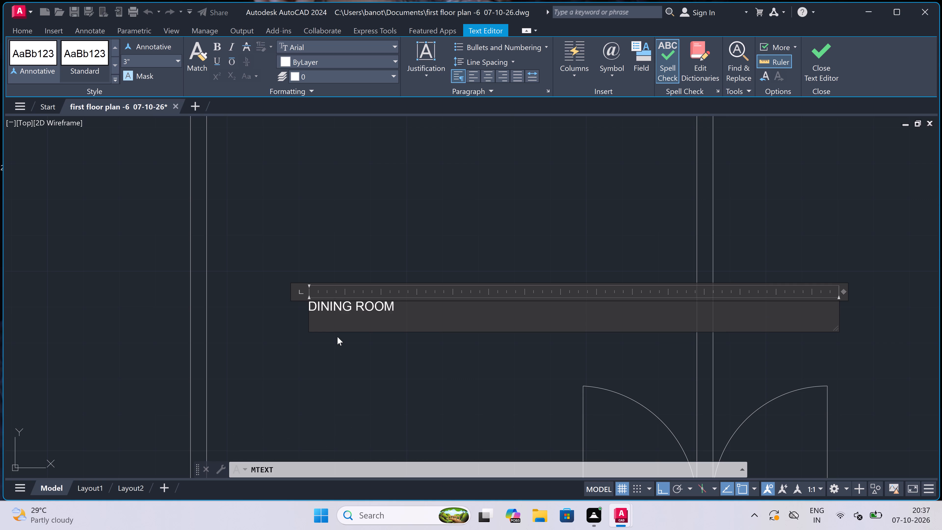
text(12)
text('4)
key(shift+quotedbl)
key(x)
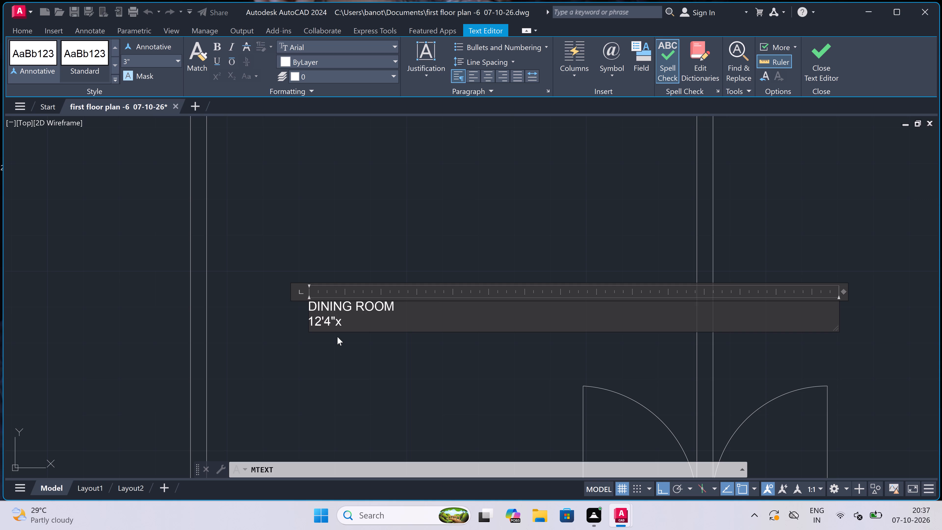
text(14'0")
click(337, 337)
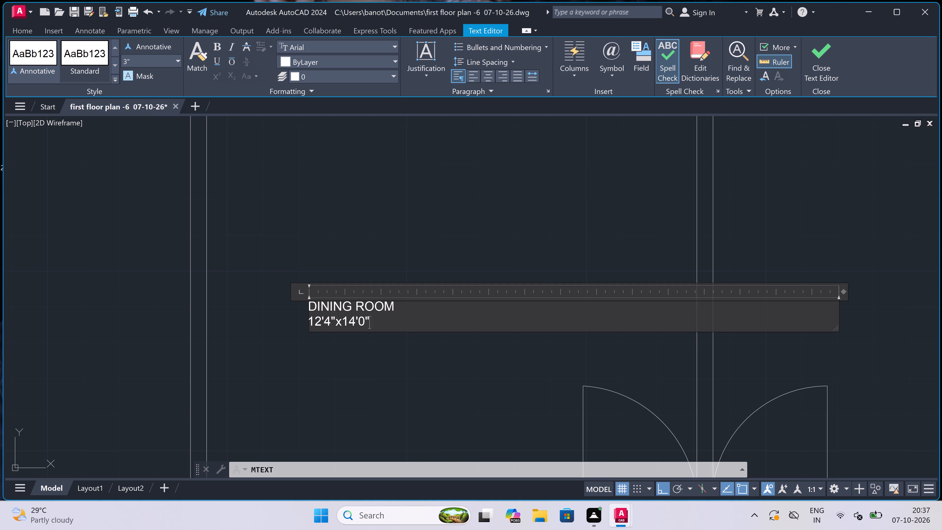
Add the multiline text label DINING ROOM with 12'4"x14'0" beneath it in the matching room just right of the plan's central wall.
scroll(338, 337, down, 10)
scroll(402, 332, up, 3)
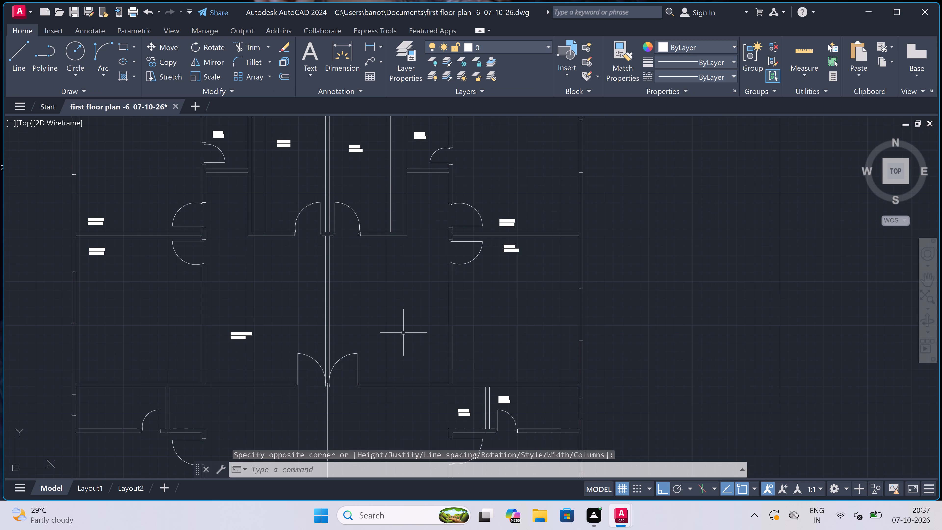
key(space)
scroll(403, 332, up, 2)
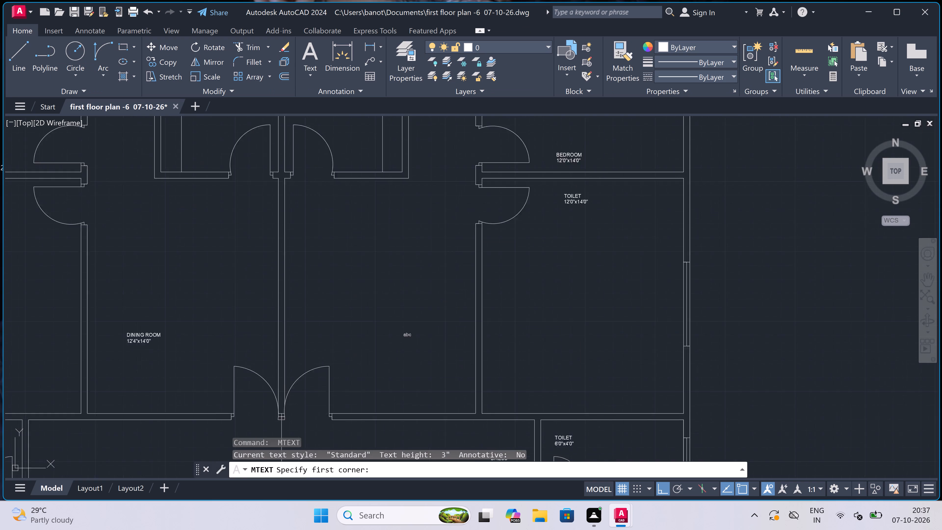
scroll(402, 332, down, 1)
scroll(366, 338, up, 1)
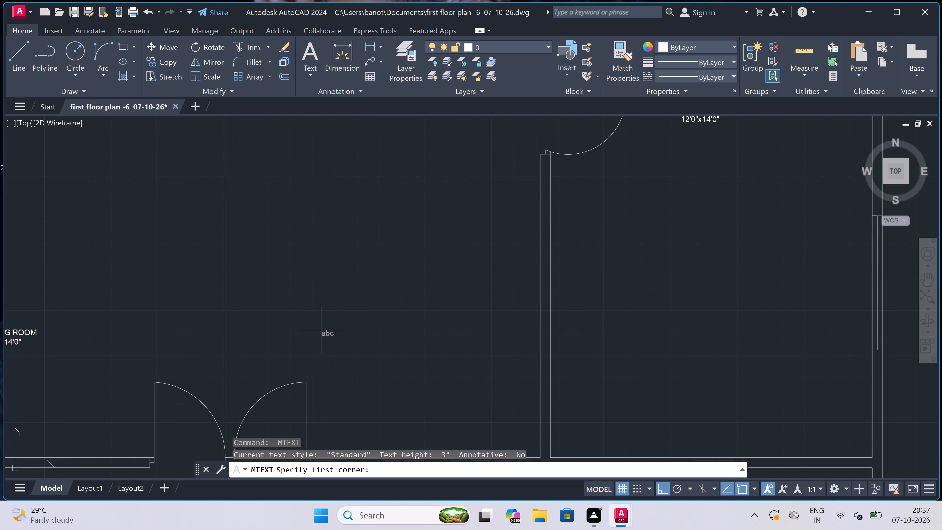
double_click(318, 340)
click(607, 332)
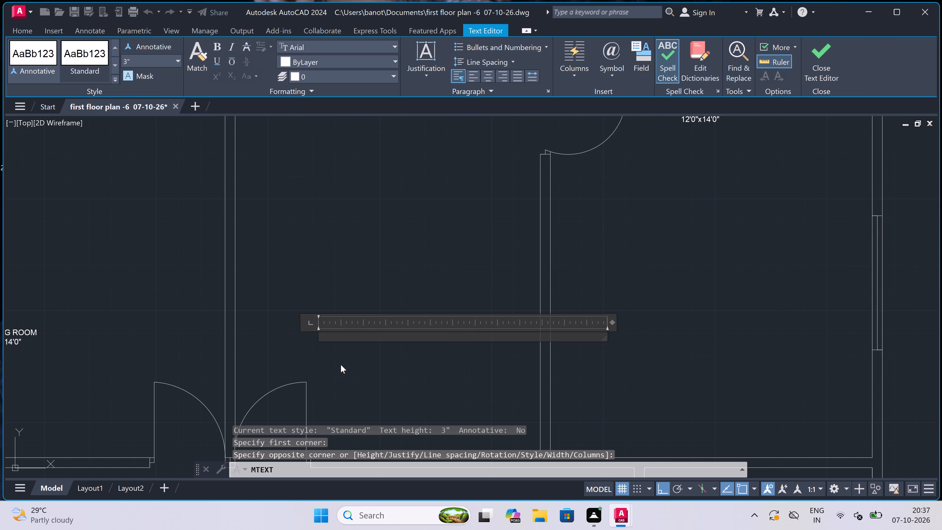
text(DINING)
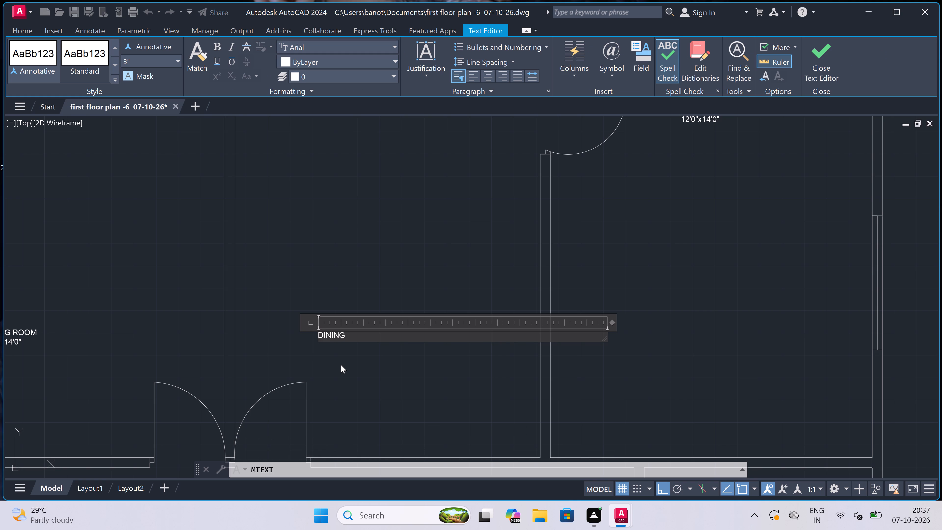
key(space)
text(ROOM)
key(Return)
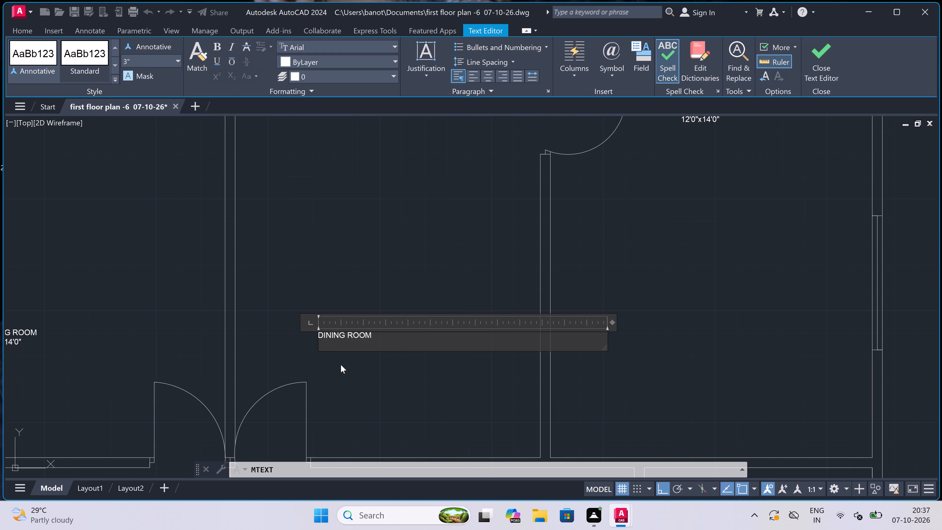
text(12'4)
key(shift+quotedbl)
key(x)
text(14'0")
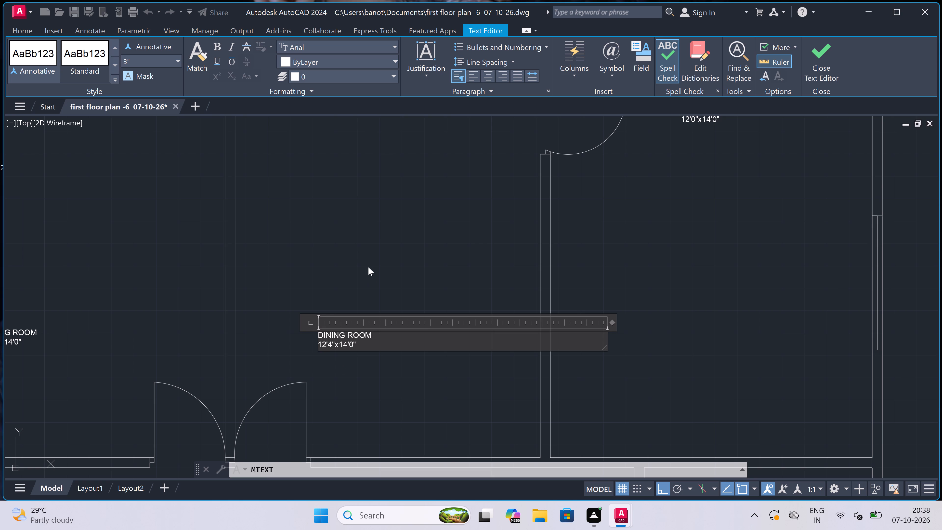
click(368, 267)
Add the multiline text label TOILET with 6'0"x5'0" beneath it in the small room midway down the plan's left side.
scroll(368, 267, down, 7)
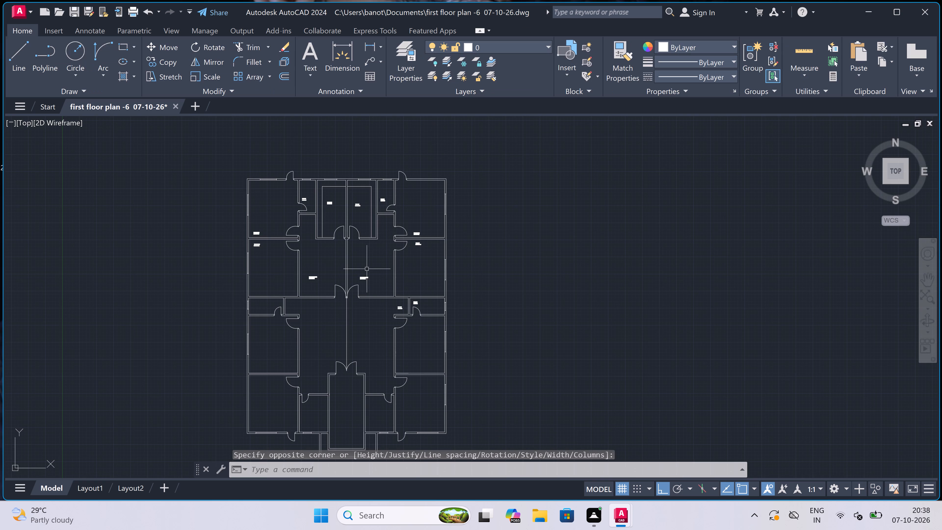
scroll(304, 336, up, 3)
scroll(320, 275, down, 3)
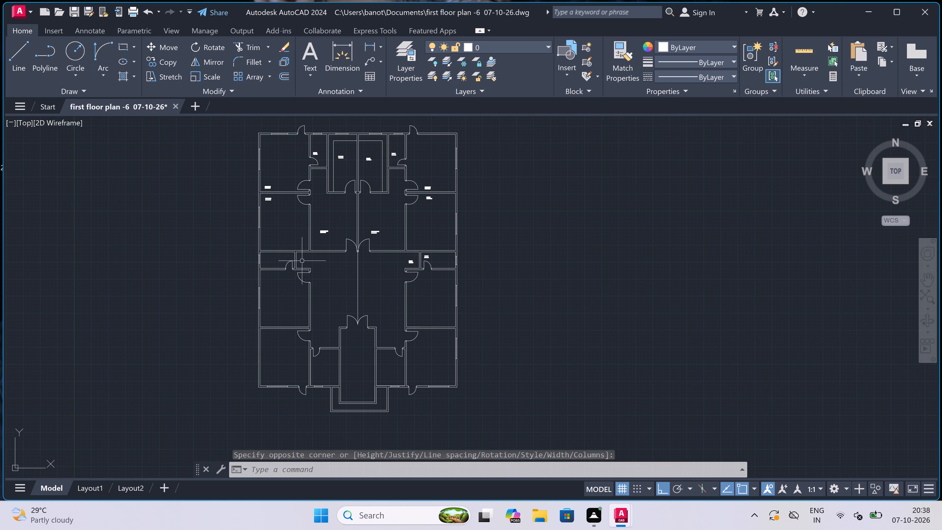
scroll(289, 254, up, 4)
key(space)
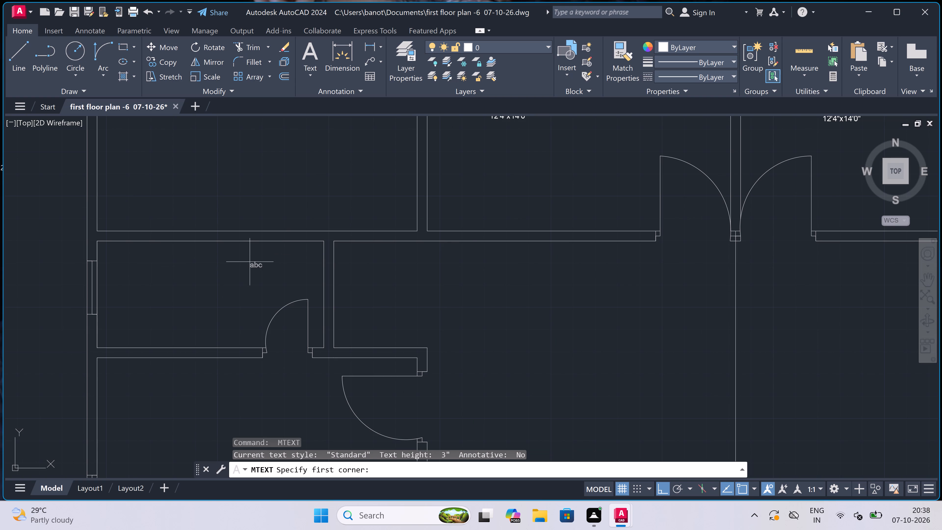
click(193, 259)
click(480, 281)
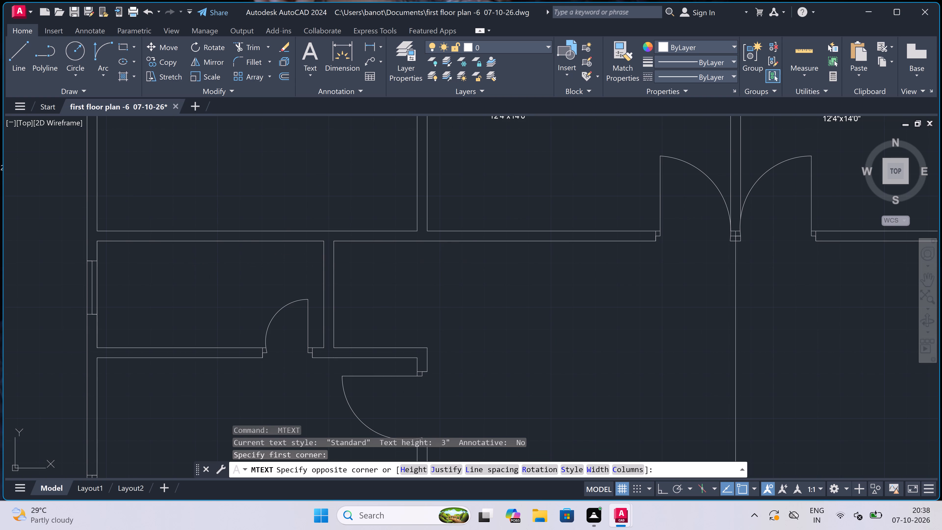
scroll(170, 245, up, 1)
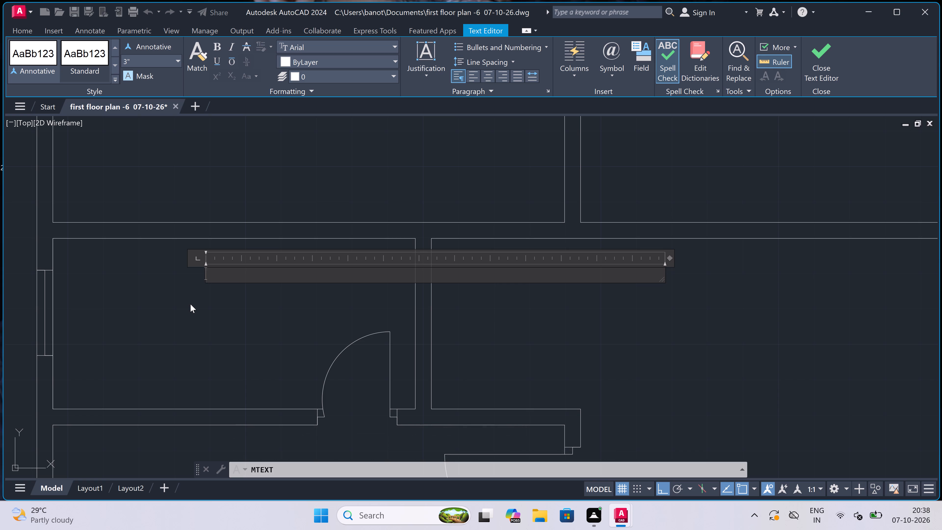
text(TOILET)
key(Return)
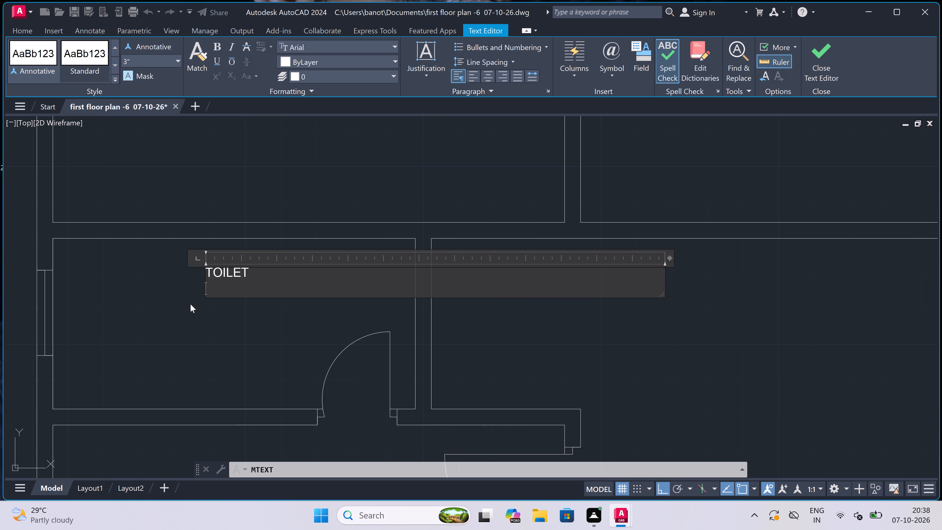
text(6'0)
text("x5'0")
click(205, 313)
Add the multiline text label DRESS with 4'5"x4'0" beneath it in the space just right of the plan's left-side 6'0"x5'0" TOILET.
key(space)
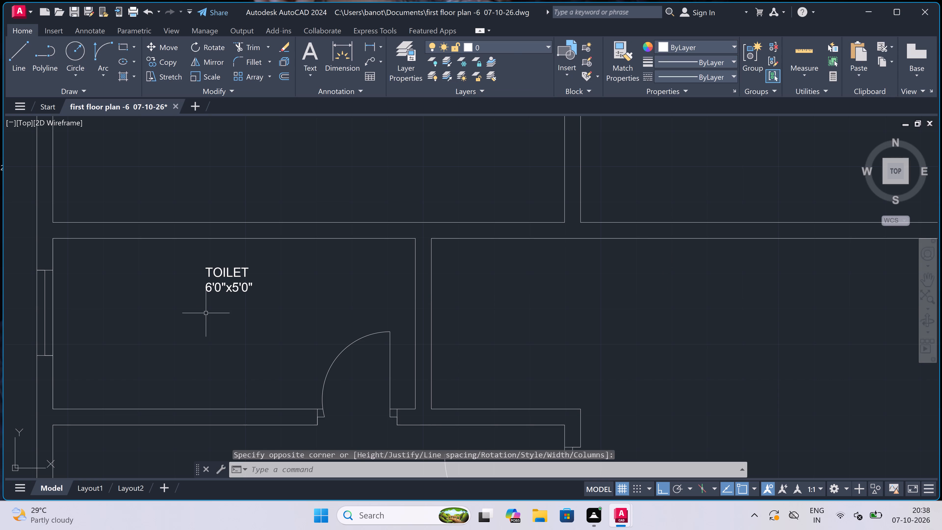
scroll(206, 313, down, 1)
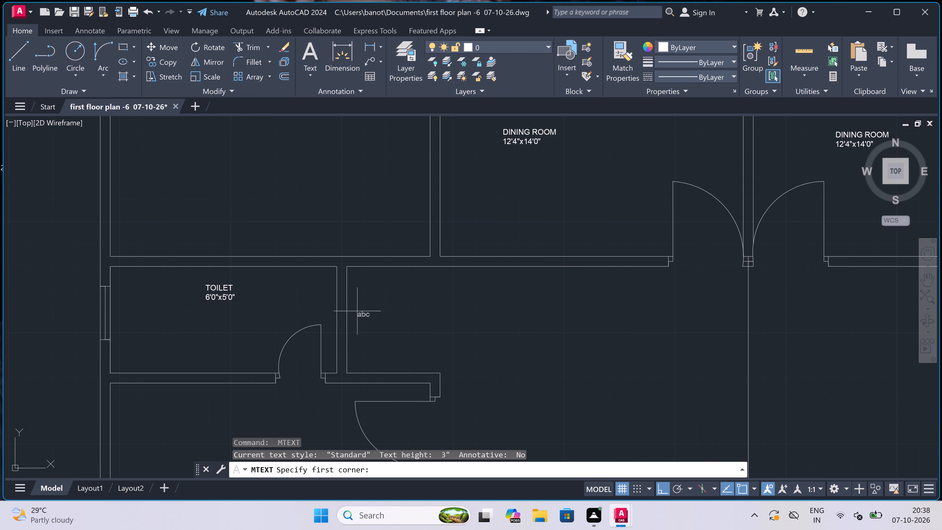
scroll(366, 317, up, 2)
drag(365, 317, 368, 317)
click(573, 334)
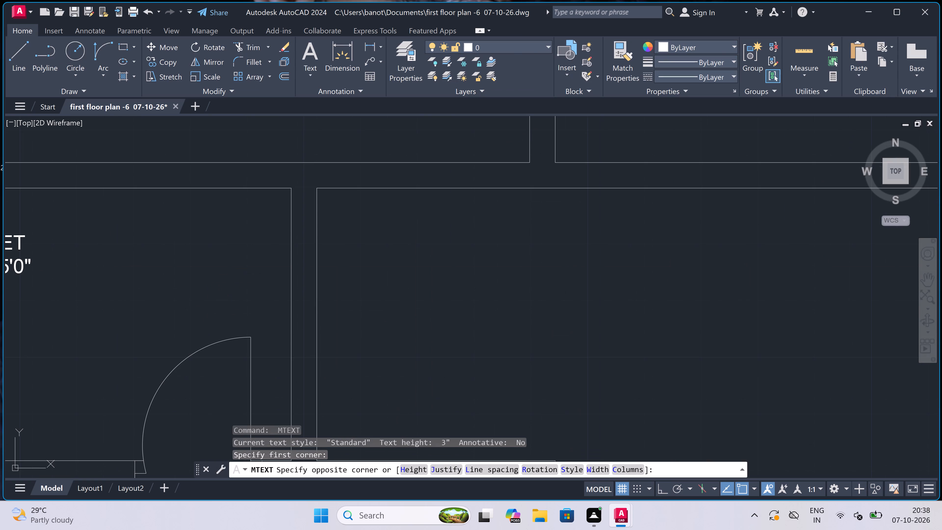
text(DE)
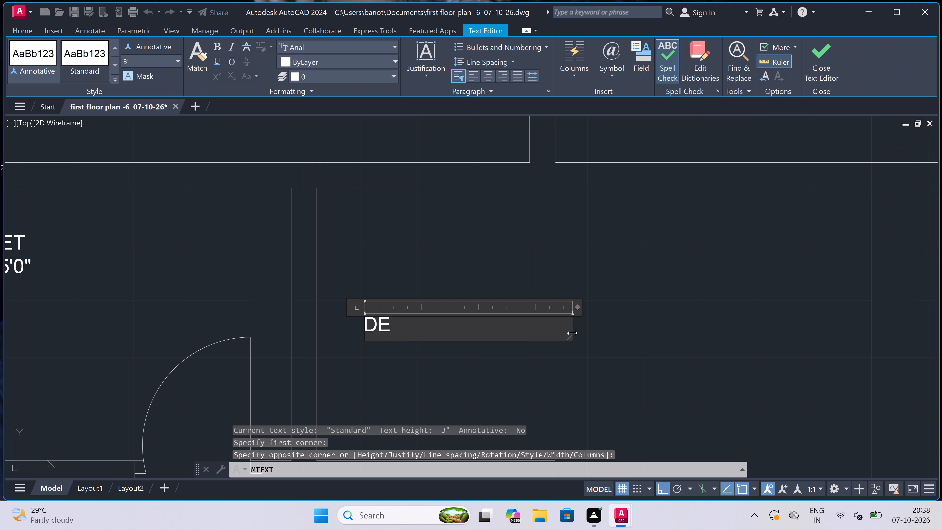
key(BackSpace)
text(RESS)
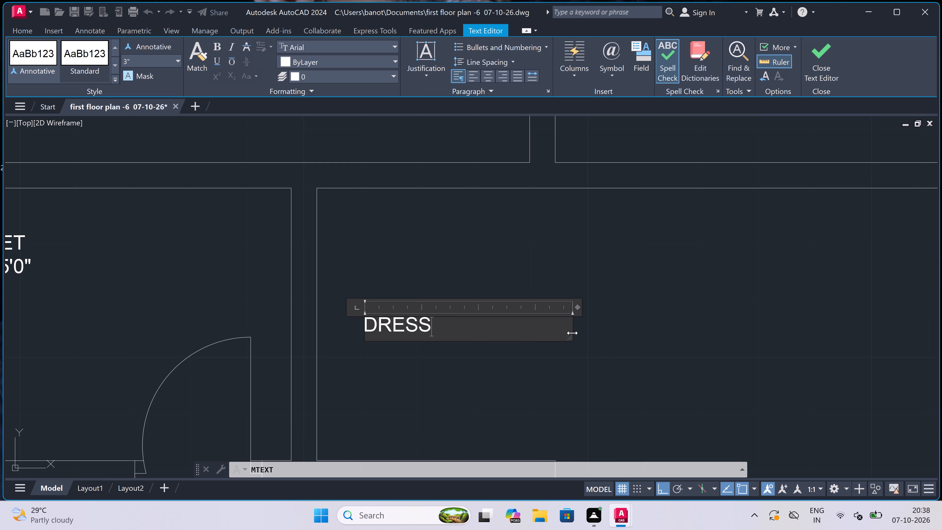
key(Return)
text(4'5)
key(shift+quotedbl)
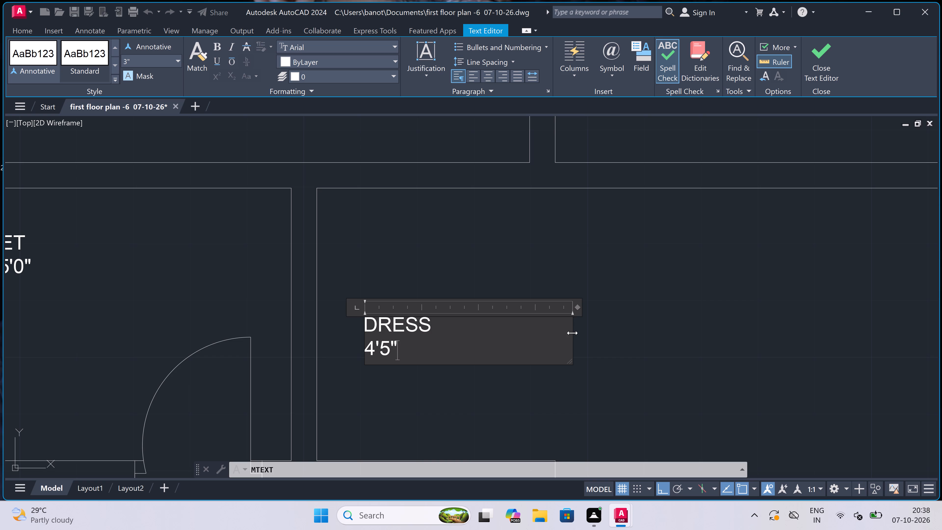
key(x)
key(4)
text(0")
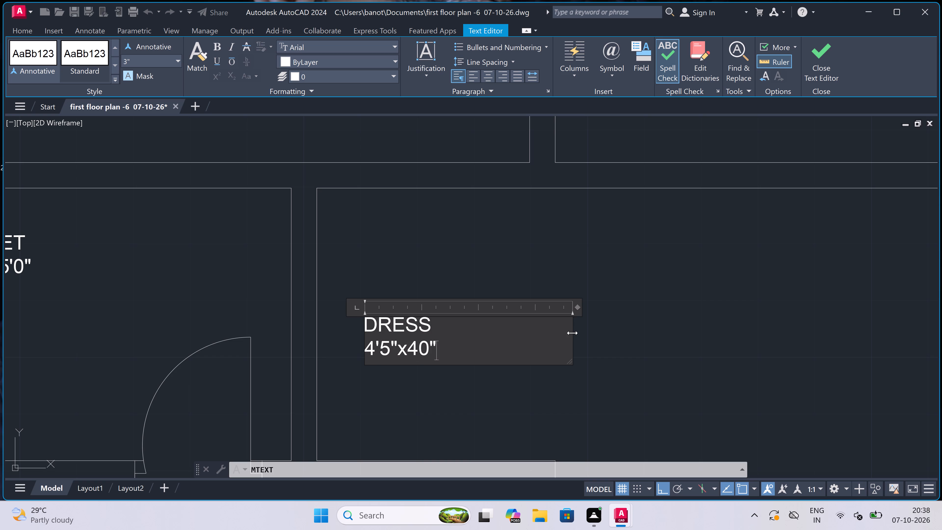
scroll(419, 350, up, 1)
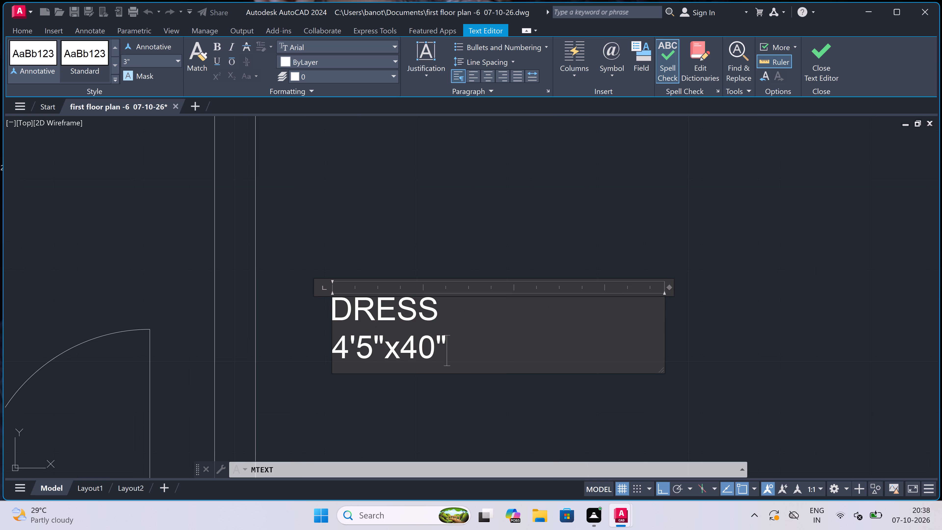
click(419, 350)
key(apostrophe)
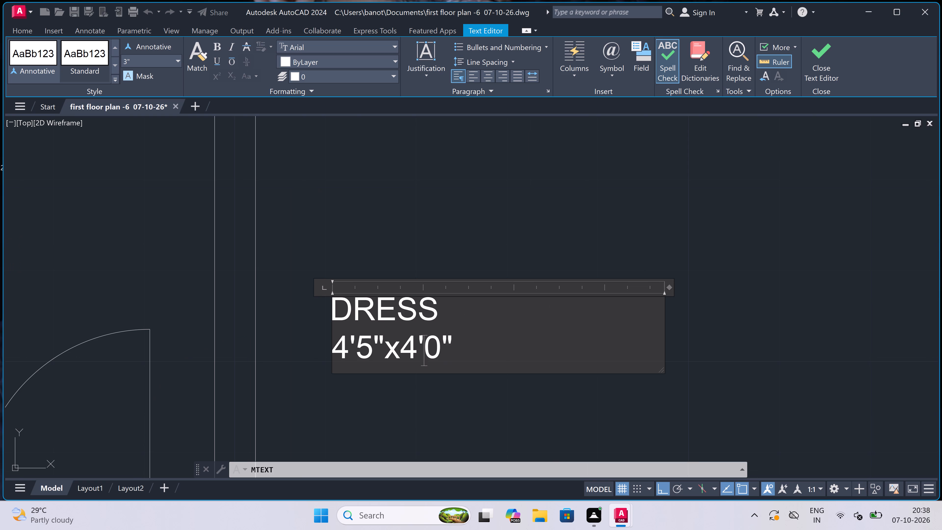
click(388, 243)
Add the multiline text label BEDROOM with 12'0"x14'0" beneath it in the room directly below the plan's left-side TOILET.
scroll(388, 243, down, 10)
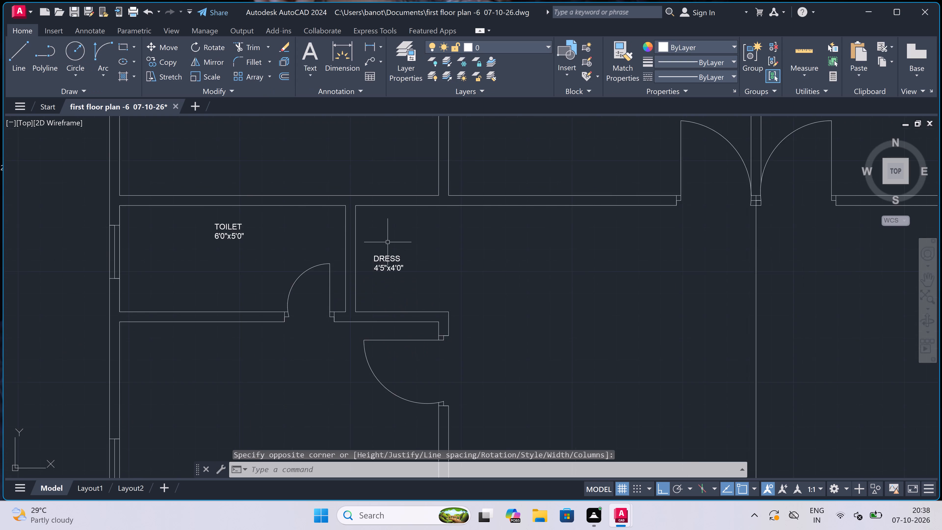
scroll(388, 242, down, 2)
scroll(412, 243, up, 5)
scroll(412, 244, down, 4)
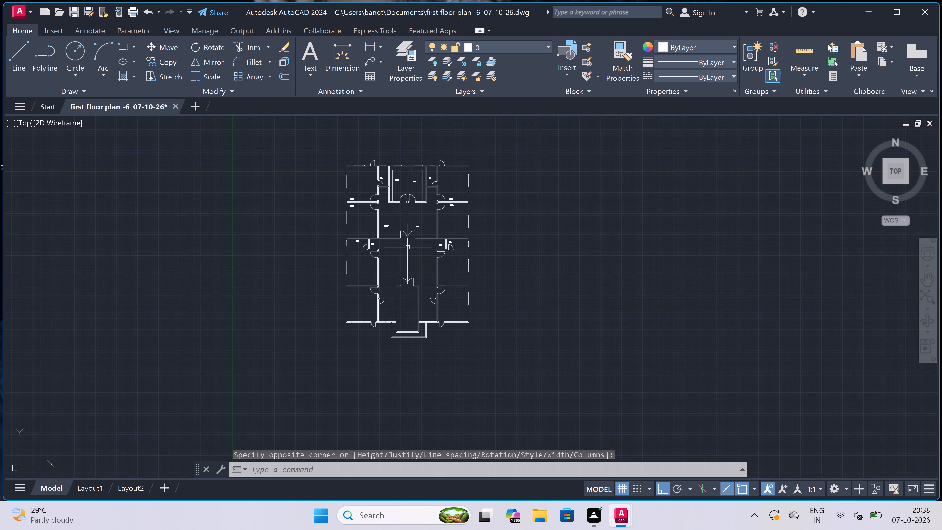
scroll(392, 267, up, 1)
scroll(316, 240, up, 4)
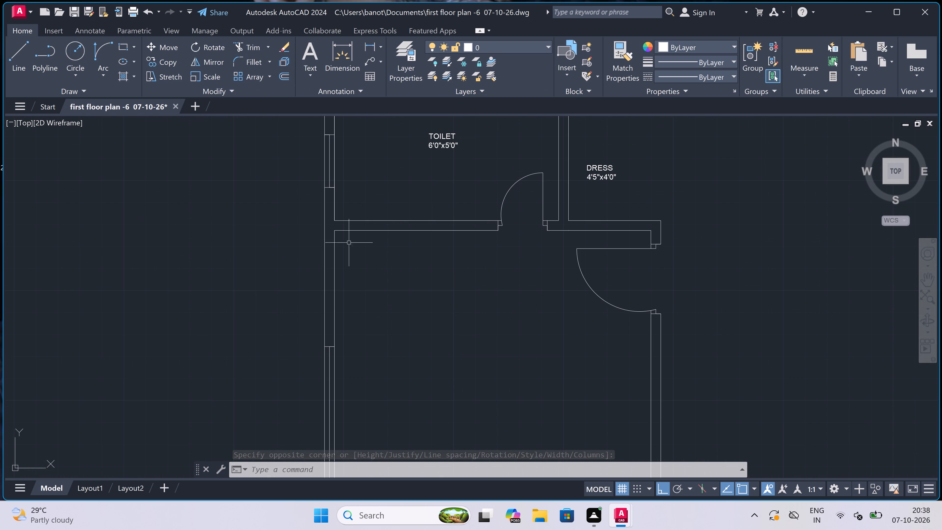
scroll(400, 242, up, 2)
key(space)
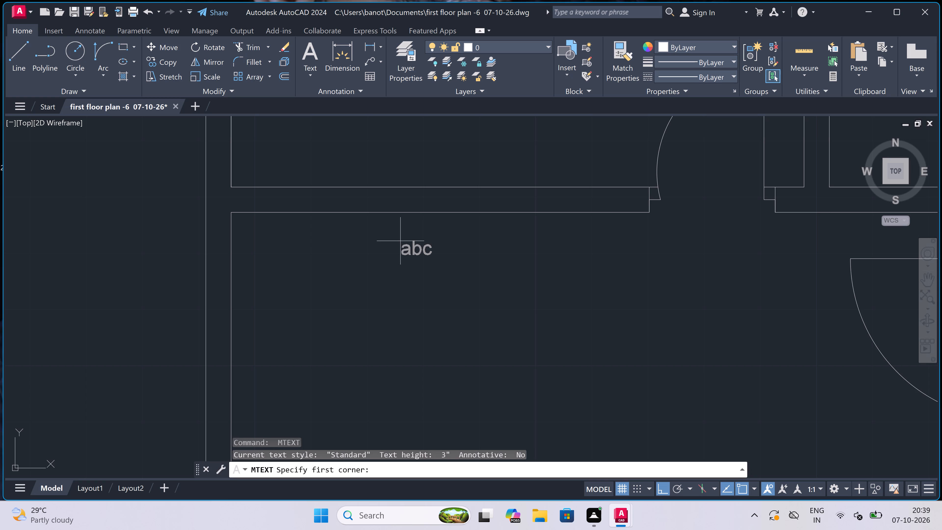
scroll(400, 239, down, 1)
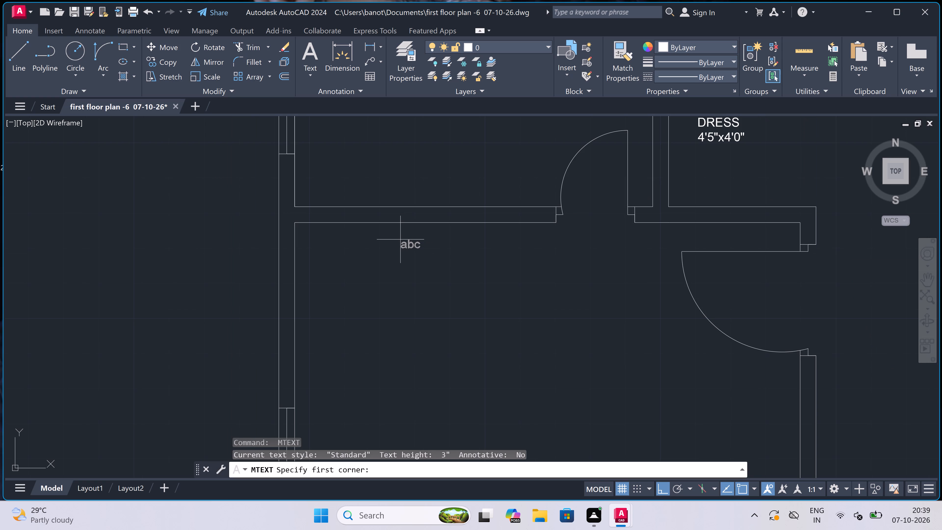
click(338, 266)
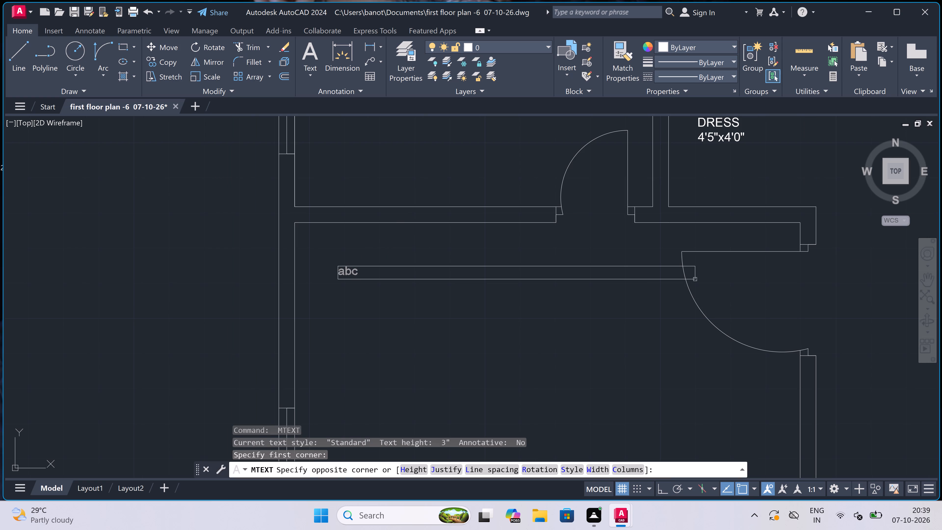
click(799, 276)
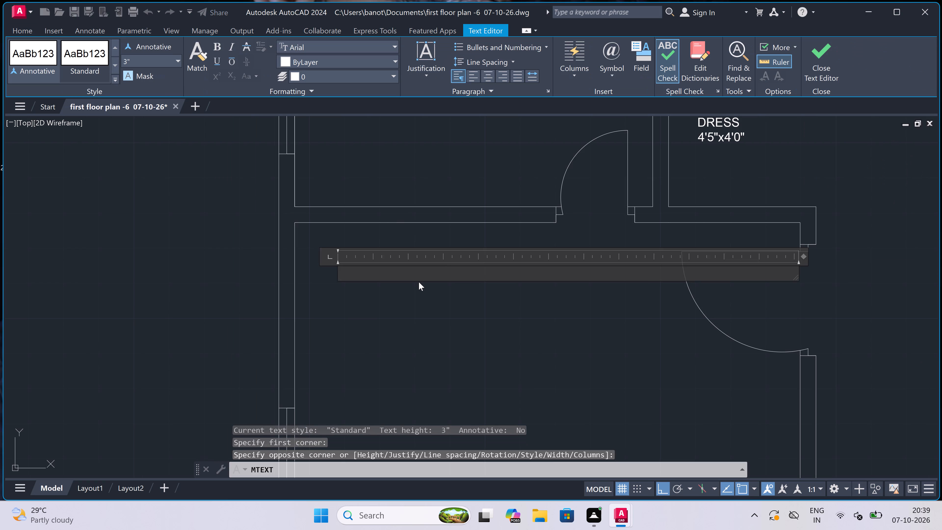
text(BE)
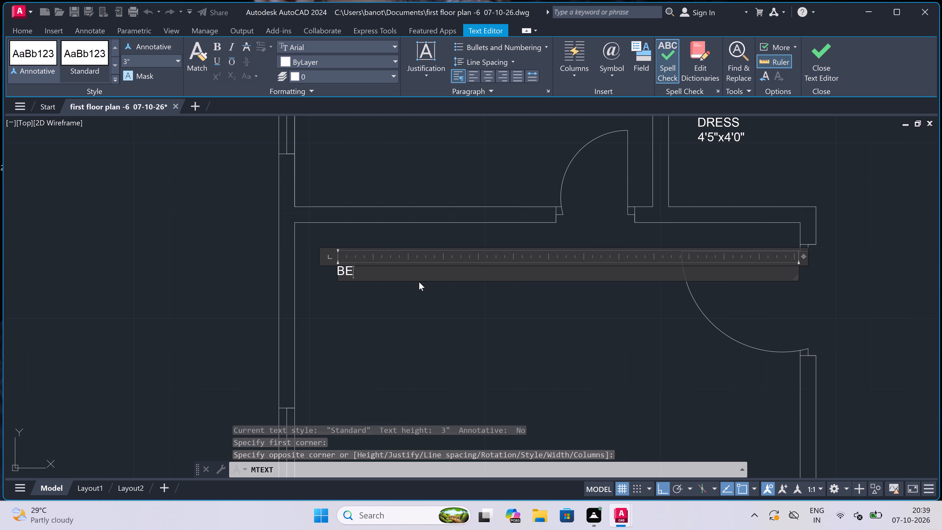
key(d)
text(ROOM)
key(Return)
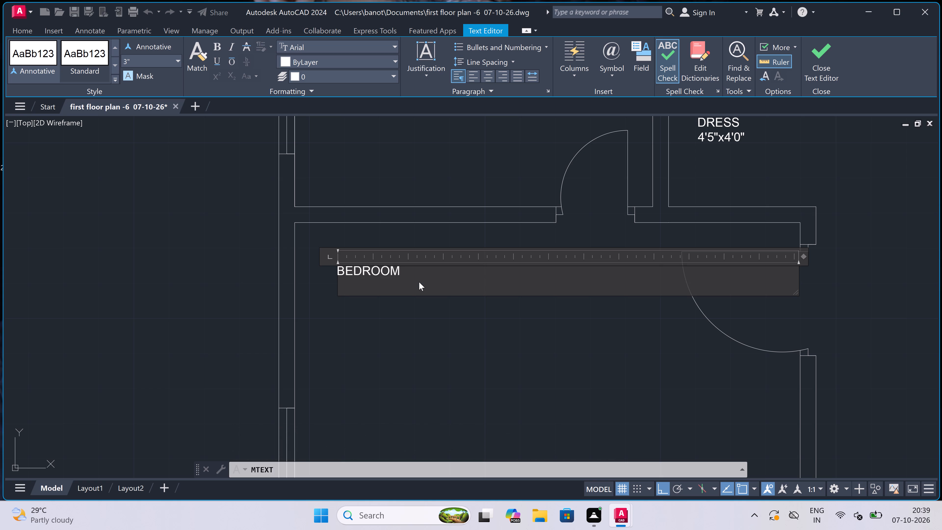
text(12'0)
text("x14'0")
click(352, 323)
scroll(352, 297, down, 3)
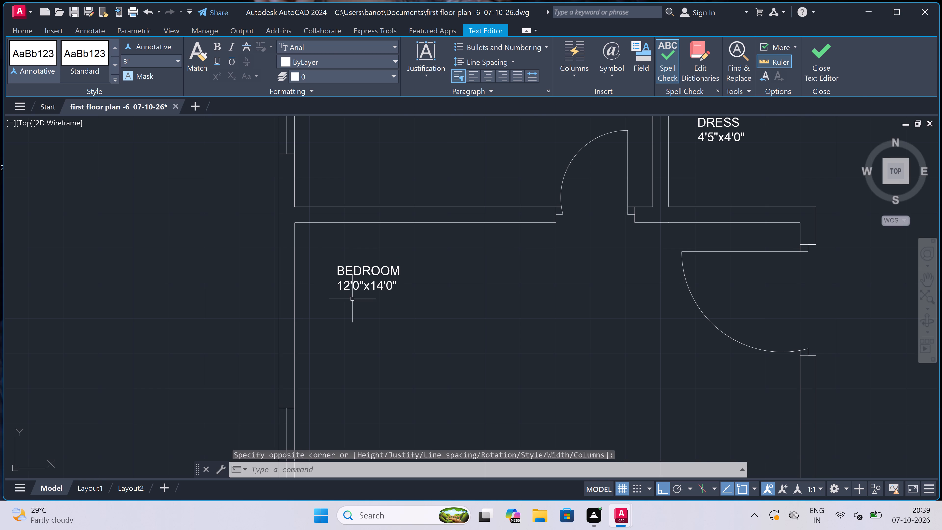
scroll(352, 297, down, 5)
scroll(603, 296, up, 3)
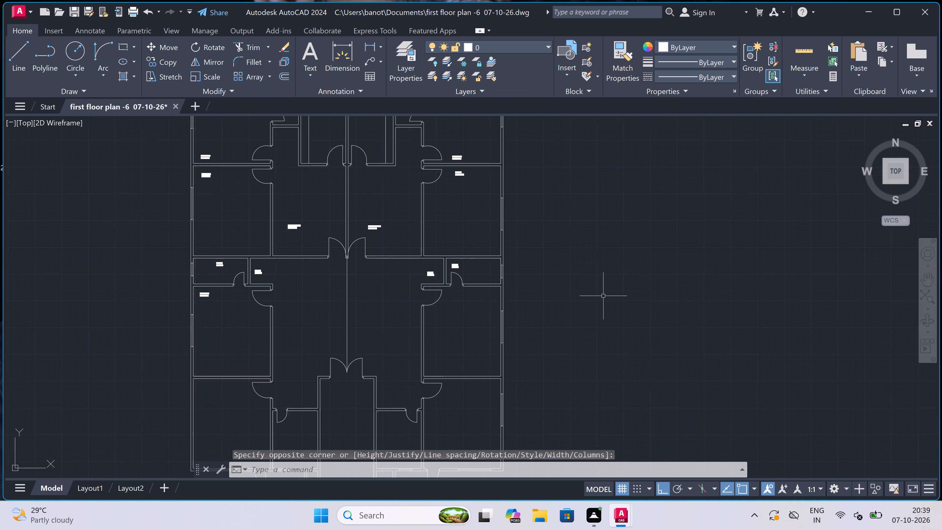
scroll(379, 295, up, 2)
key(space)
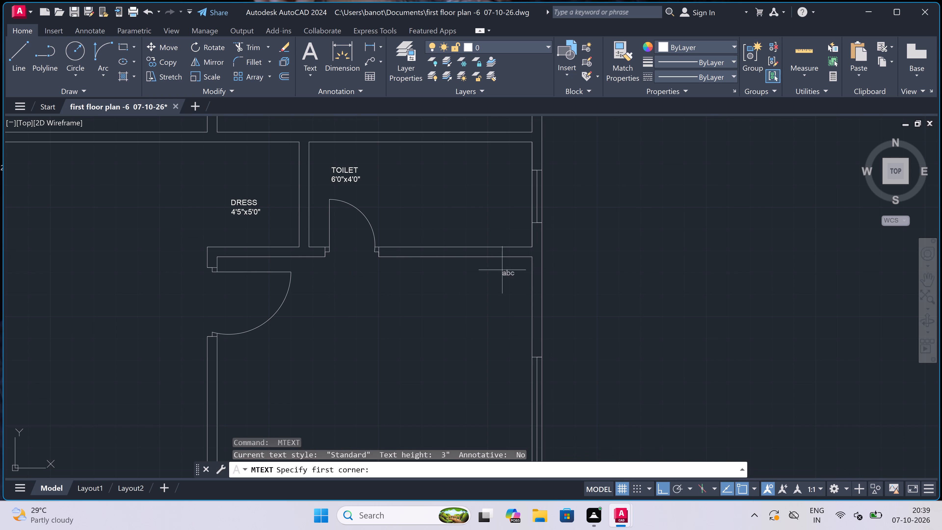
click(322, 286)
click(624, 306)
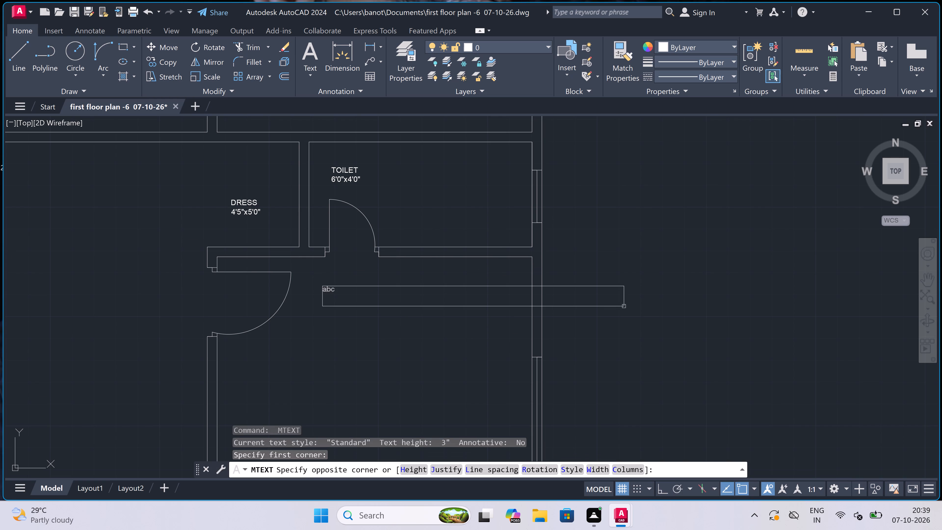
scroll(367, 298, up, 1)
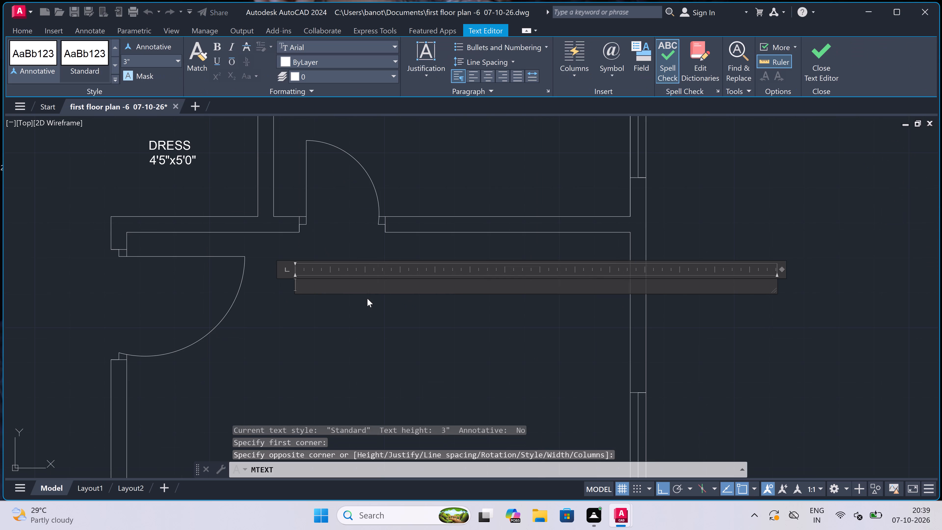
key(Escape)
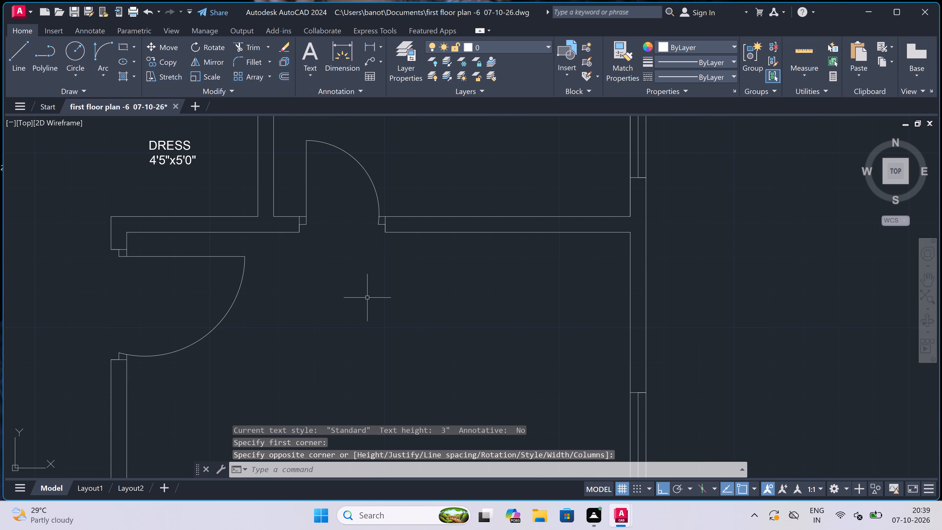
Add the multiline text label BEDROOM with 12'0"x14'0" beneath it in the room directly below the plan's right-side TOILET.
key(space)
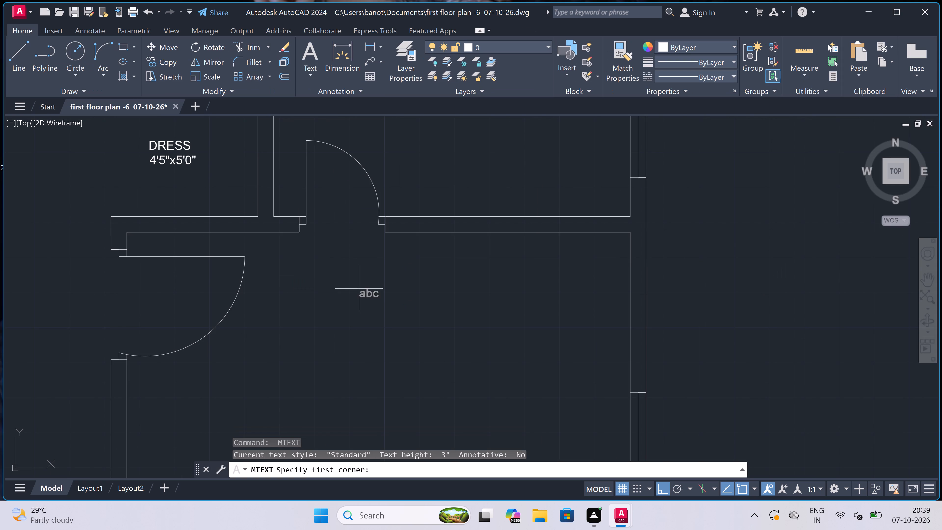
click(323, 279)
click(772, 313)
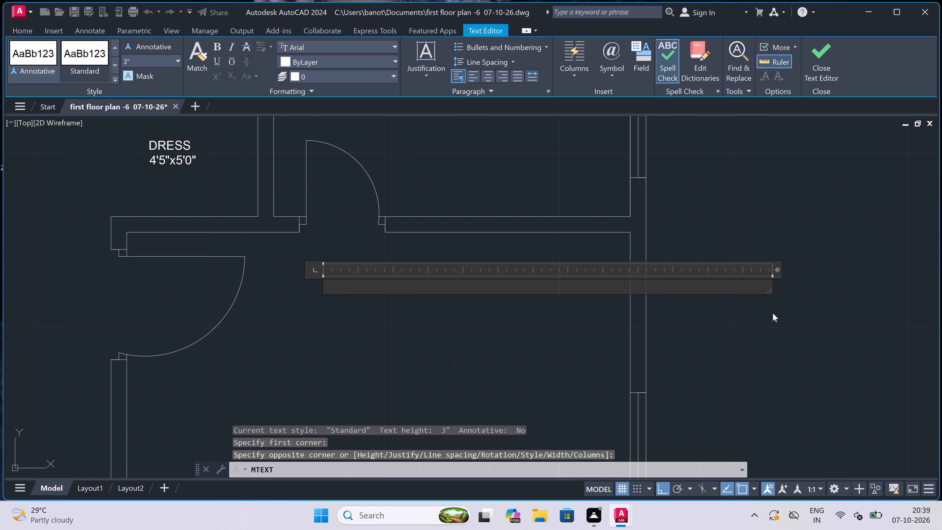
text(TOILET)
key(Return)
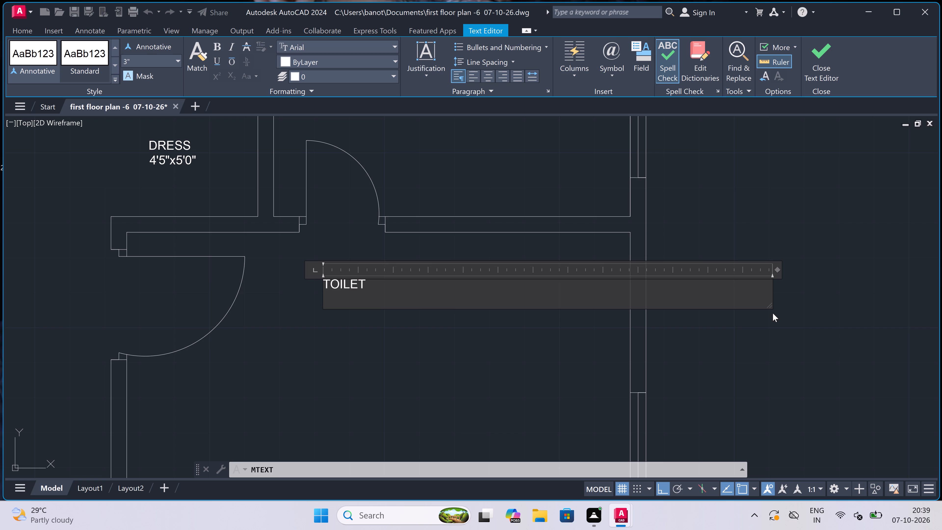
key(BackSpace)
key(BackSpace)
key(BackSpace)
key(BackSpace)
key(BackSpace)
key(BackSpace)
key(BackSpace)
key(BackSpace)
key(BackSpace)
key(BackSpace)
key(BackSpace)
key(BackSpace)
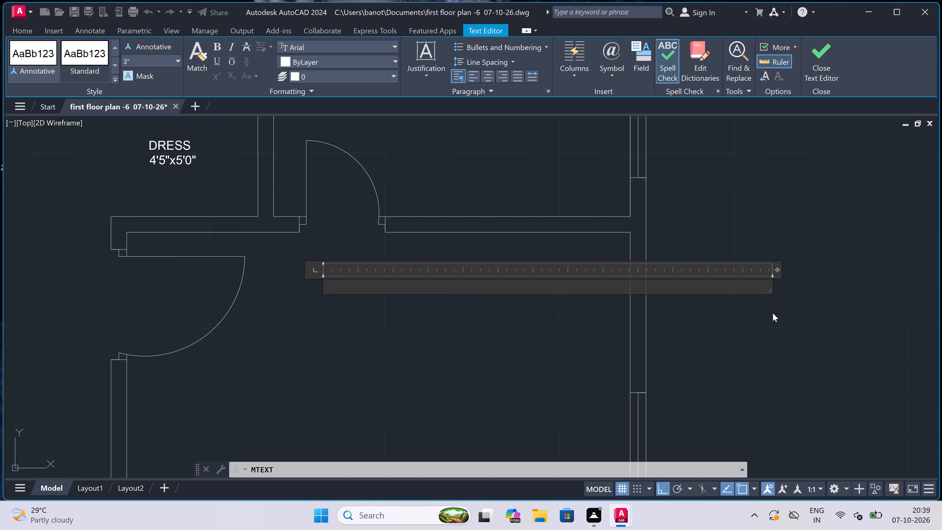
text(BEDROOM)
key(Return)
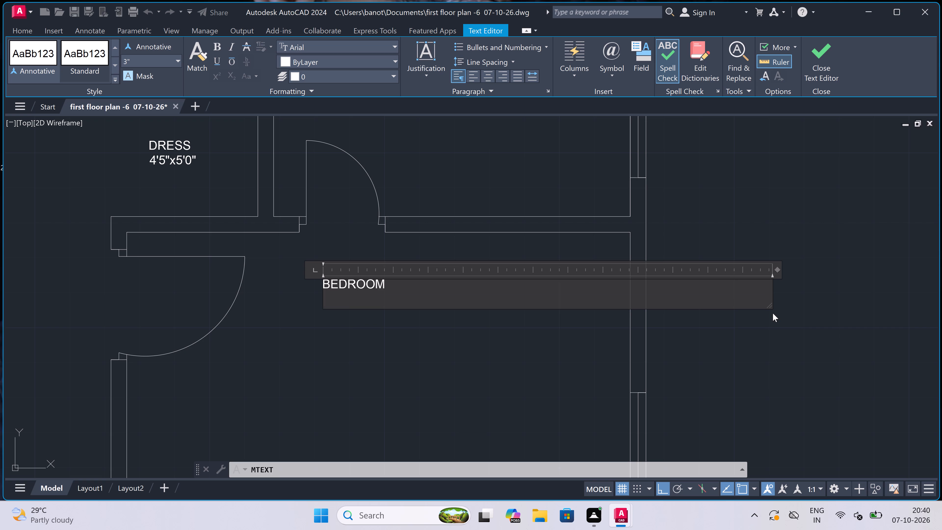
text(12)
key(apostrophe)
key(0)
key(shift+quotedbl)
key(x)
text(14'0")
click(446, 340)
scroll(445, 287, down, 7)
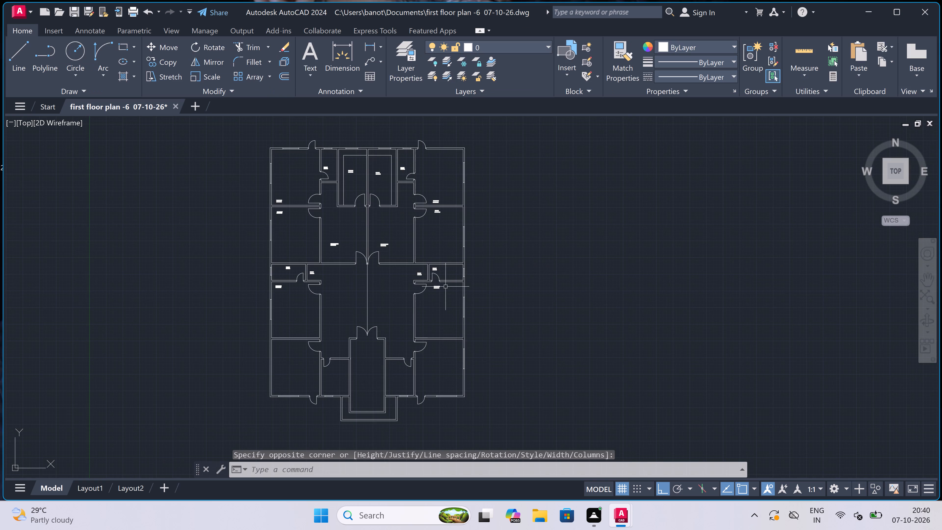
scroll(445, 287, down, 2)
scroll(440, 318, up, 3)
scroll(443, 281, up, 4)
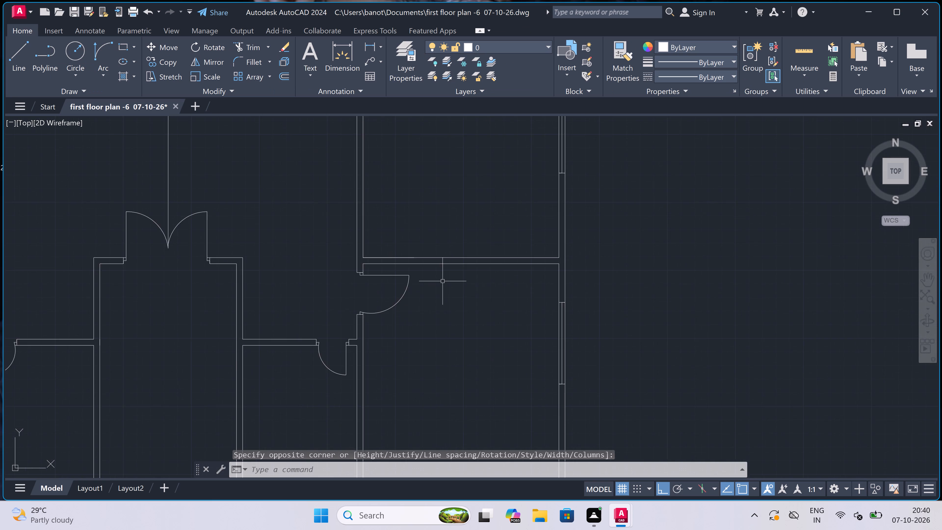
Add the multiline text label BEDROOM with 12'0"x14'0" beneath it in the room at the plan's bottom-right corner.
key(space)
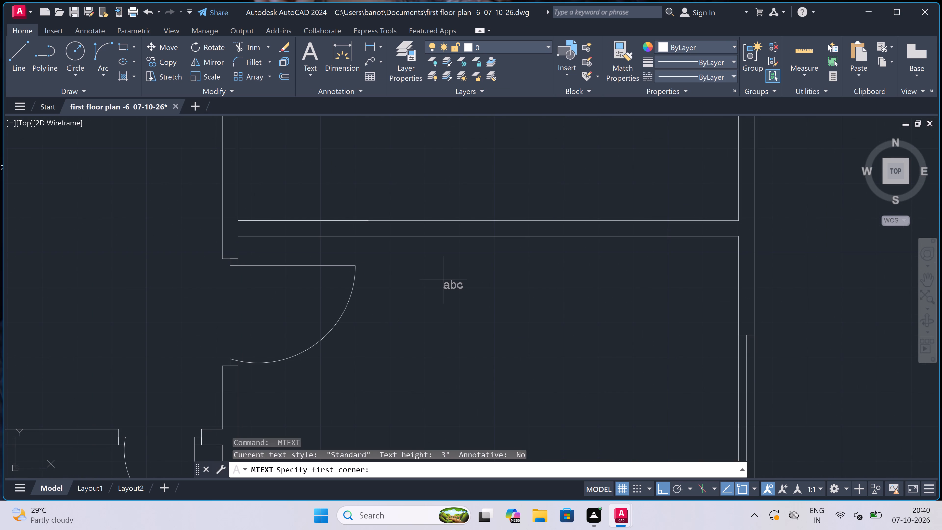
click(416, 293)
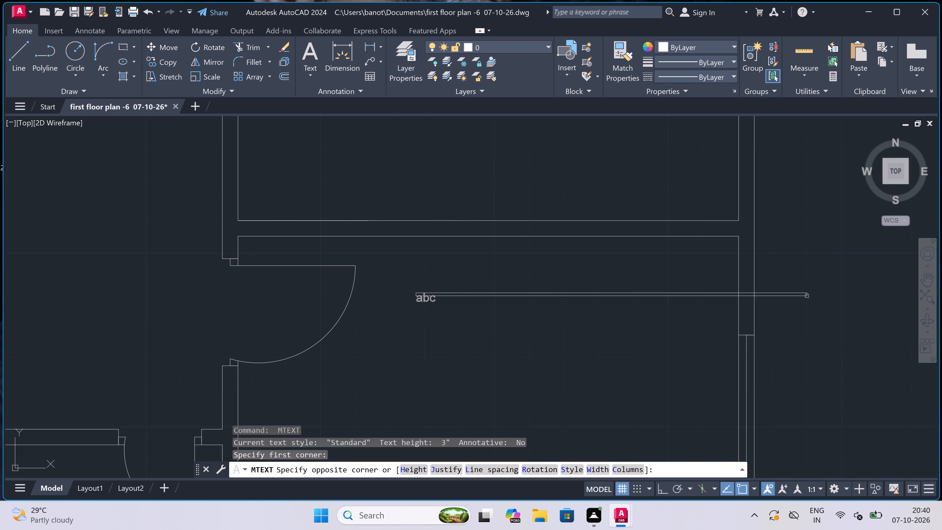
click(892, 282)
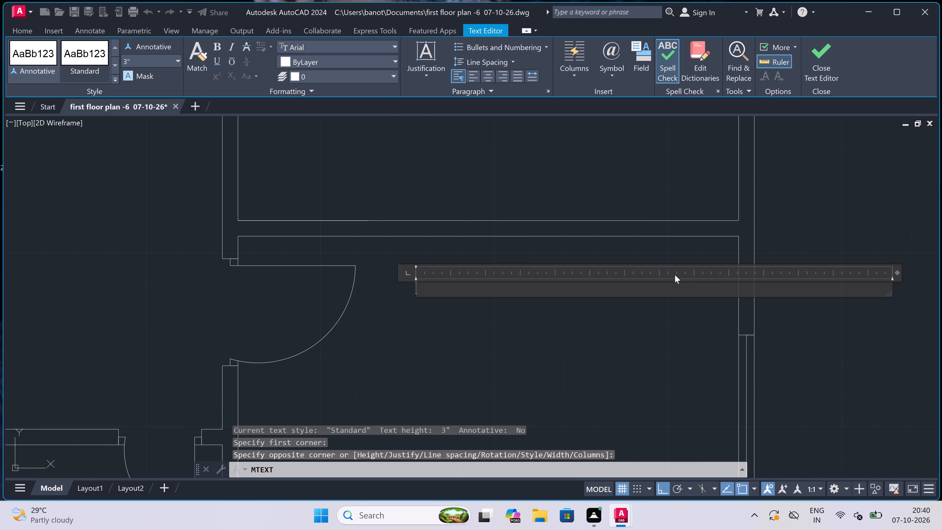
scroll(633, 286, up, 1)
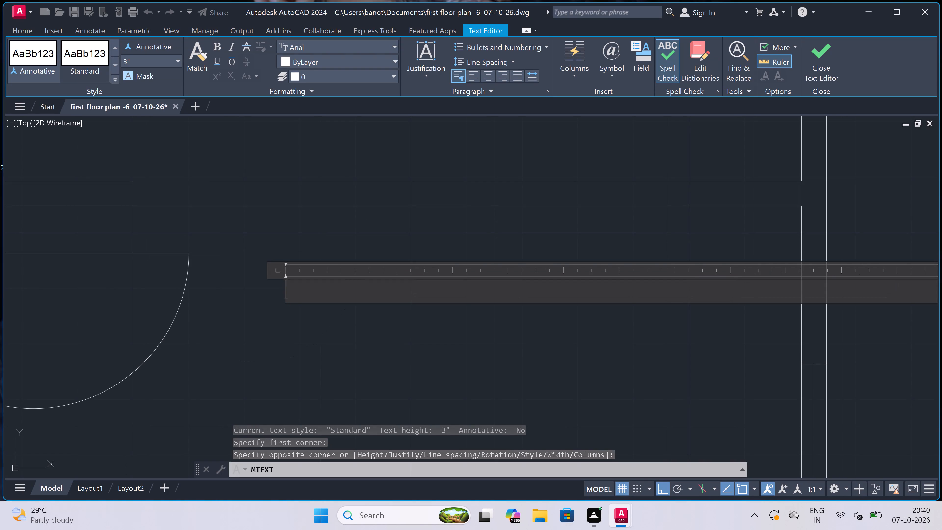
text(BEDROOM)
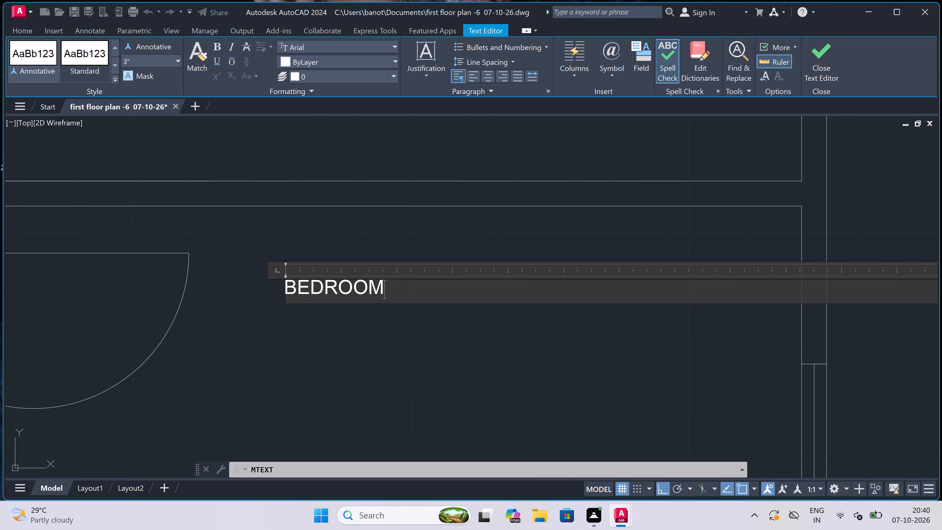
key(Return)
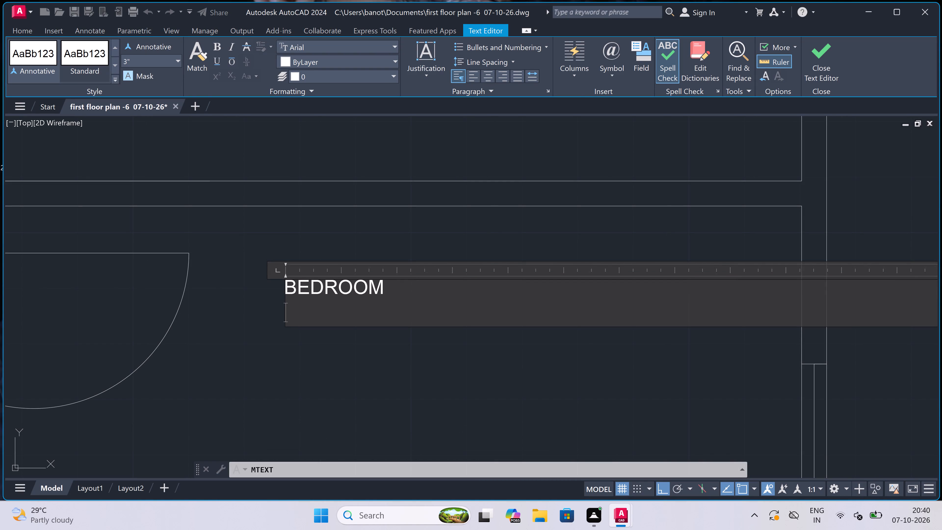
text(12'0)
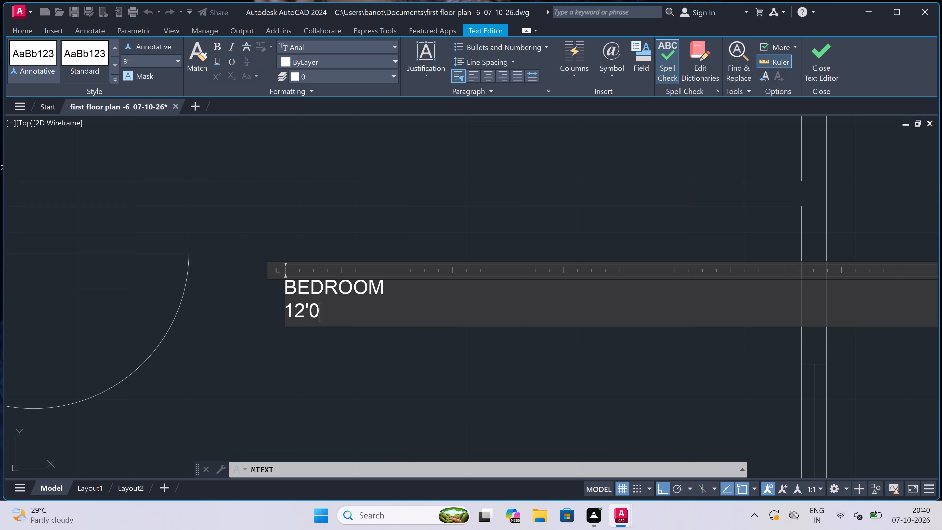
text("x)
text(14'0")
click(348, 349)
Add the multiline text label TOILET with 7'0"x9'0" beneath it in the small room between the central bay and the bottom-right BEDROOM.
scroll(382, 309, down, 5)
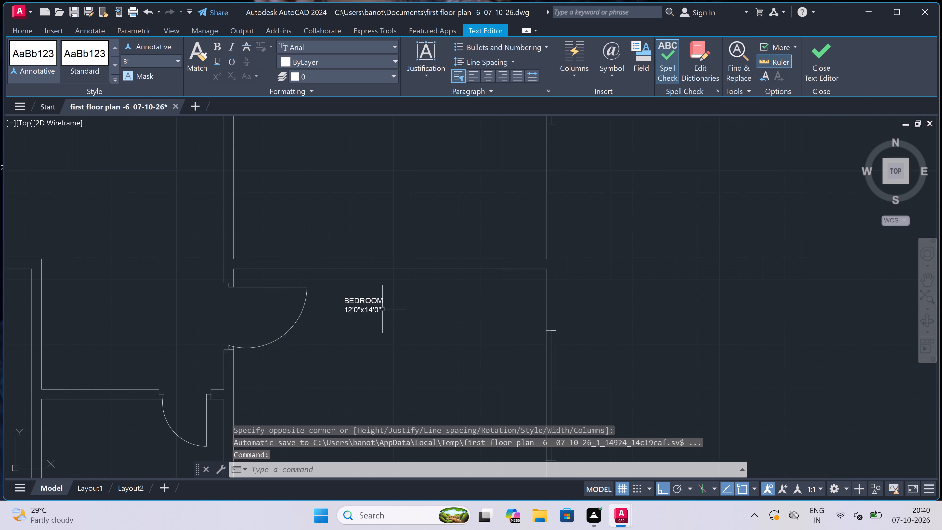
scroll(382, 309, down, 4)
scroll(349, 318, up, 3)
scroll(349, 318, down, 2)
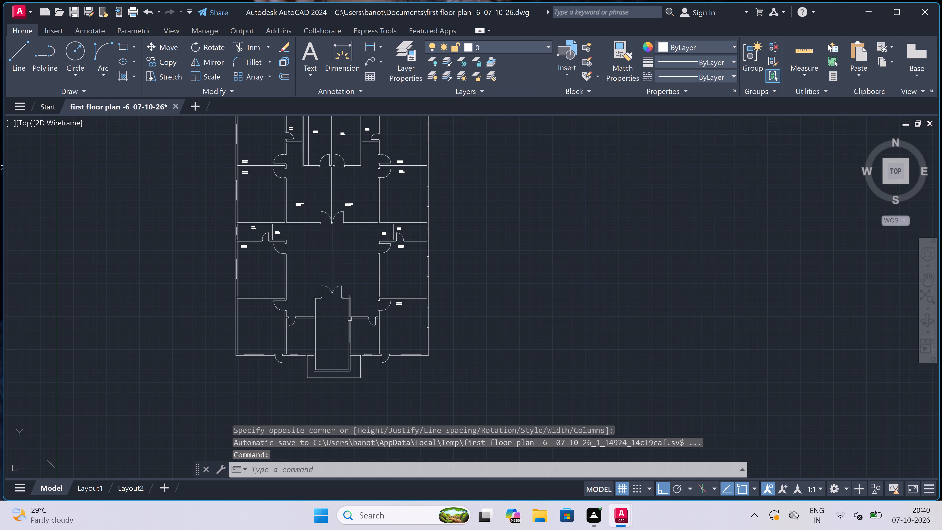
scroll(352, 337, up, 3)
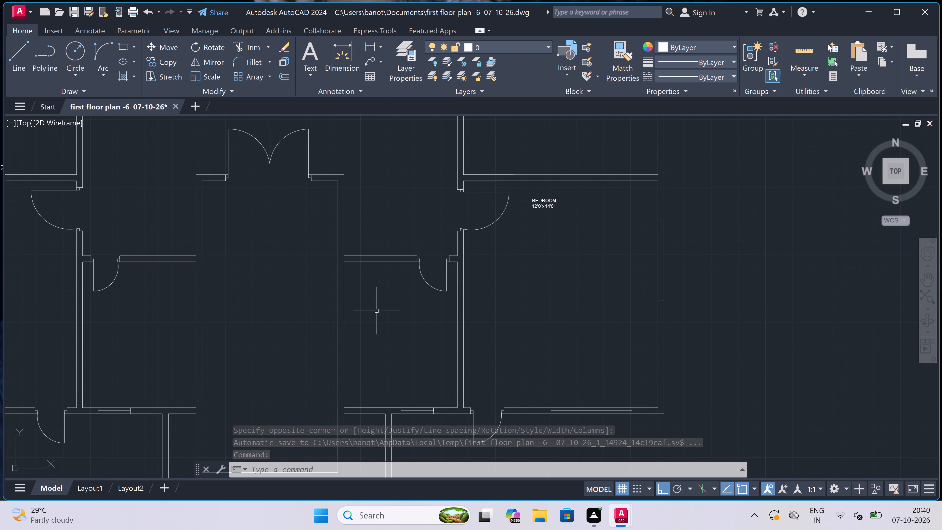
key(space)
scroll(377, 311, up, 1)
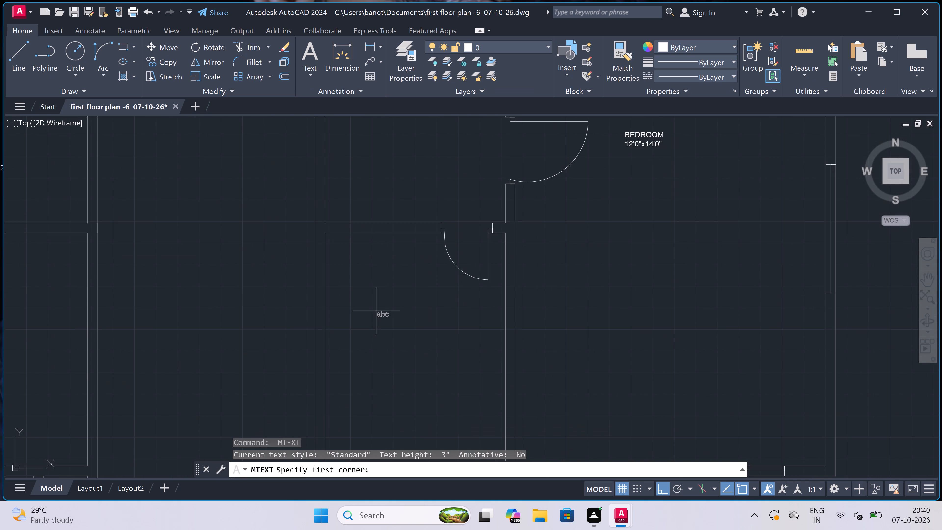
click(374, 308)
click(624, 329)
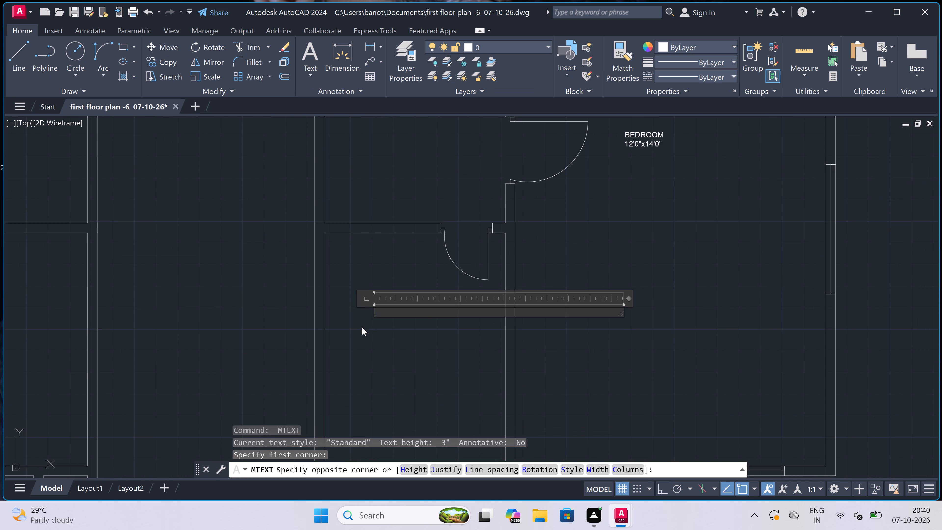
scroll(382, 324, up, 2)
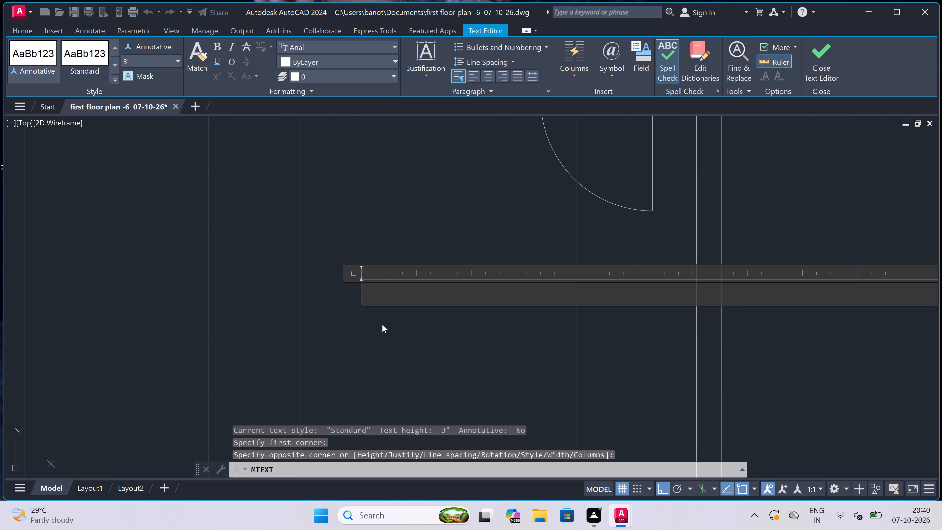
text(TOILET)
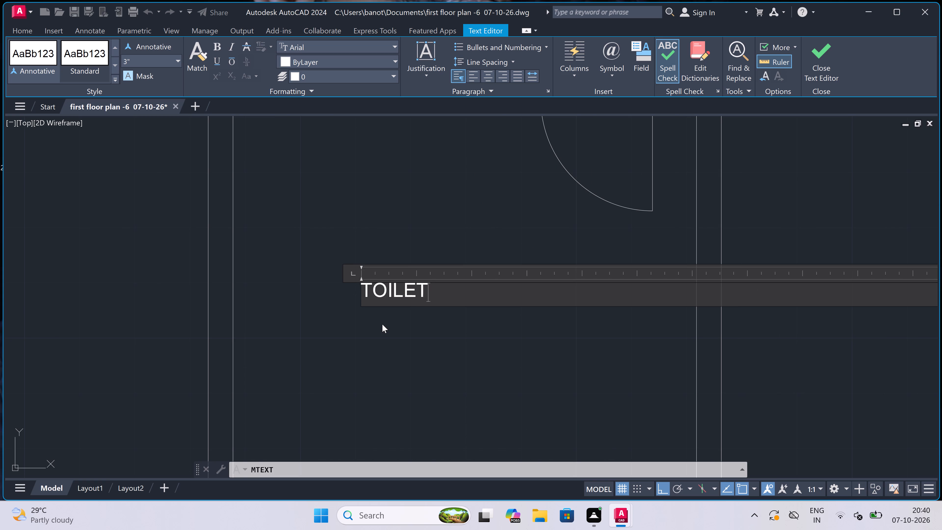
key(Return)
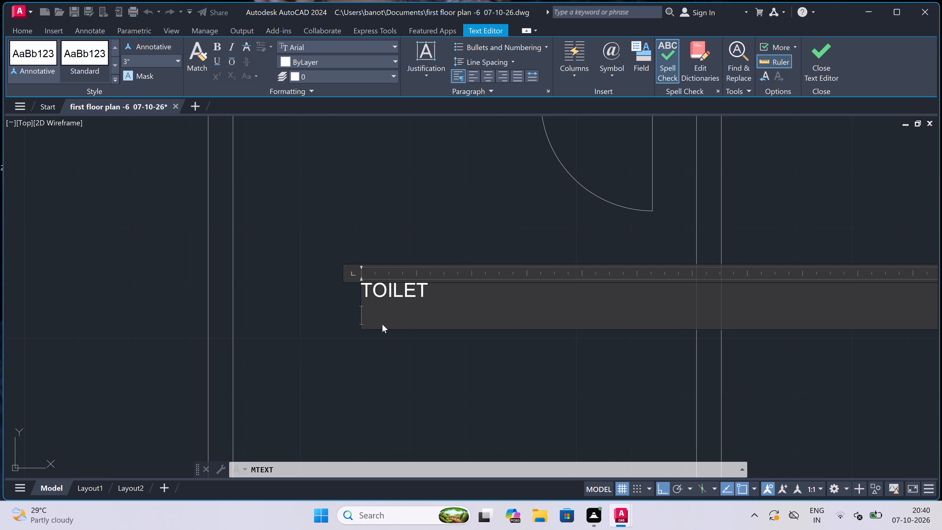
text(7'0)
text("x9'0")
drag(340, 285, 352, 276)
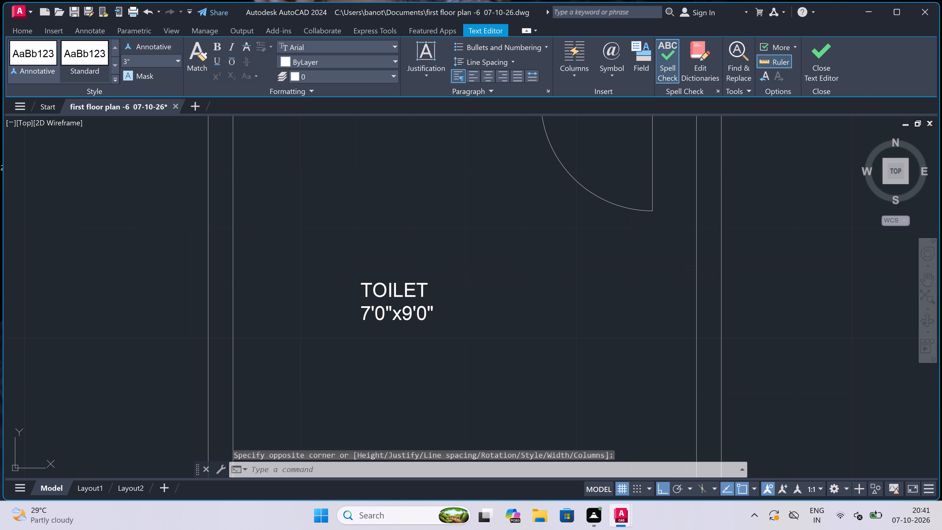
Add the multiline text label TOILET with 7'0"x9'0" beneath it in the matching small room just left of the plan's bottom central bay.
scroll(356, 272, down, 7)
scroll(326, 270, up, 2)
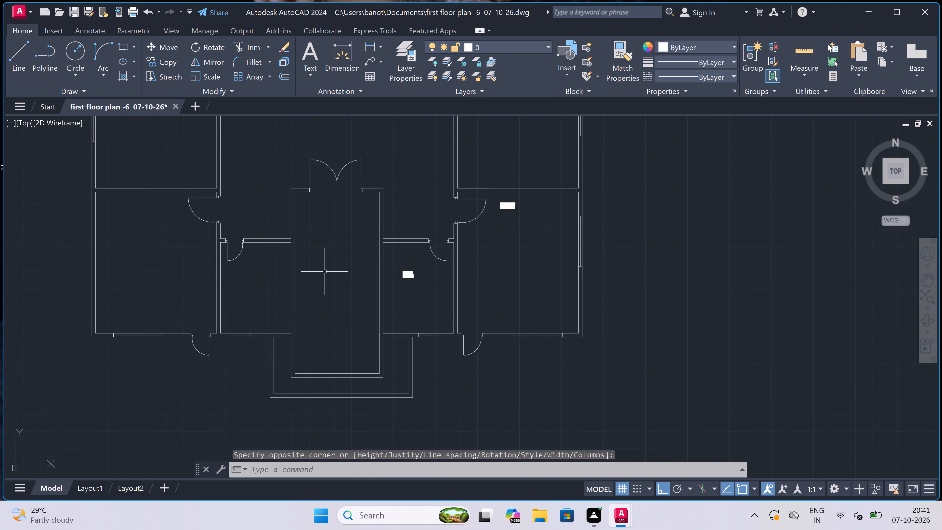
key(space)
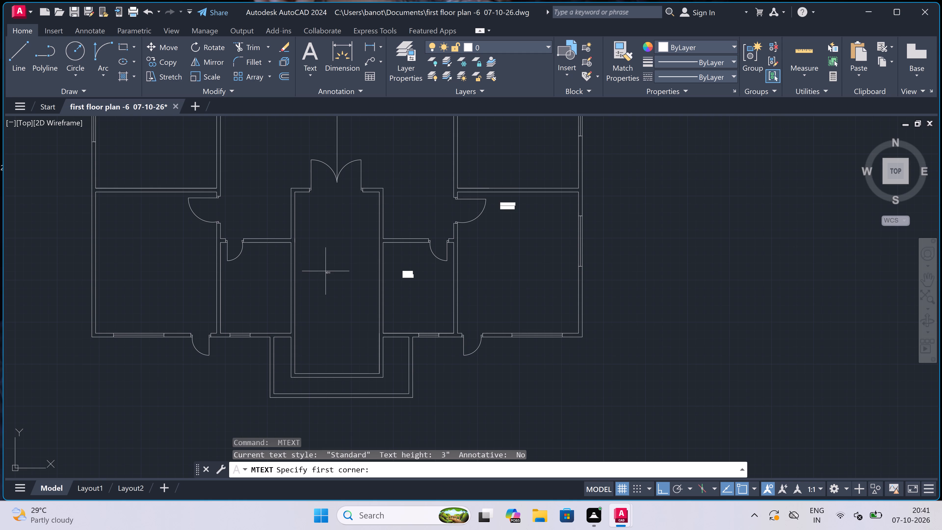
scroll(235, 263, up, 2)
drag(237, 279, 239, 280)
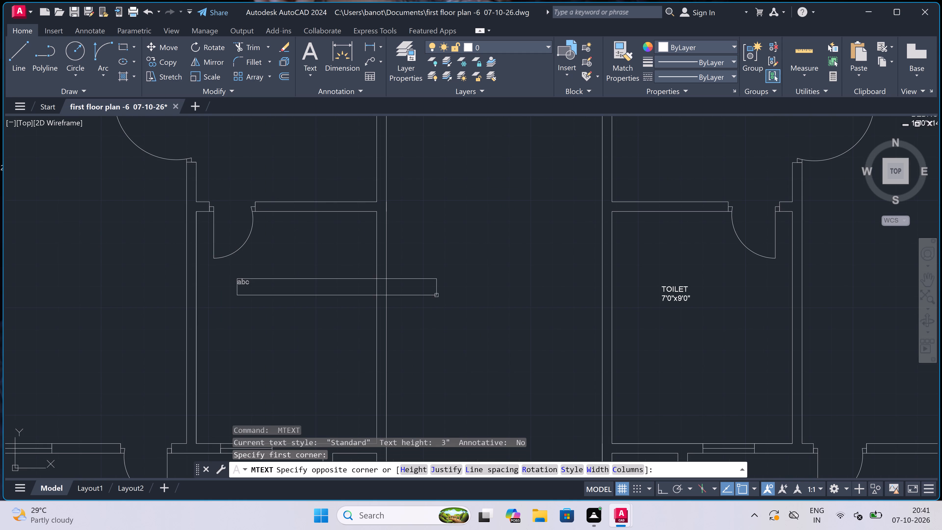
click(467, 295)
scroll(466, 294, down, 3)
scroll(366, 296, up, 3)
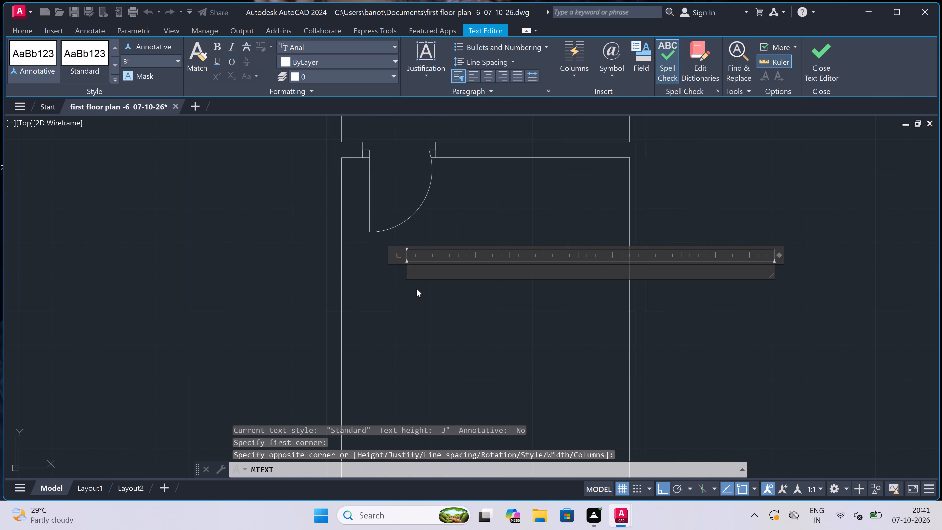
scroll(417, 289, down, 2)
scroll(452, 293, up, 3)
scroll(426, 261, down, 1)
scroll(356, 263, up, 2)
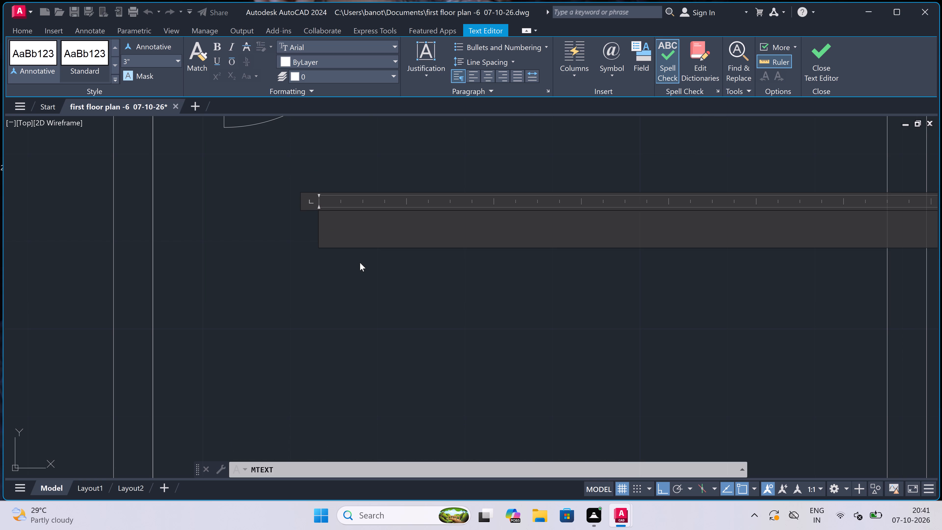
text(TOILET)
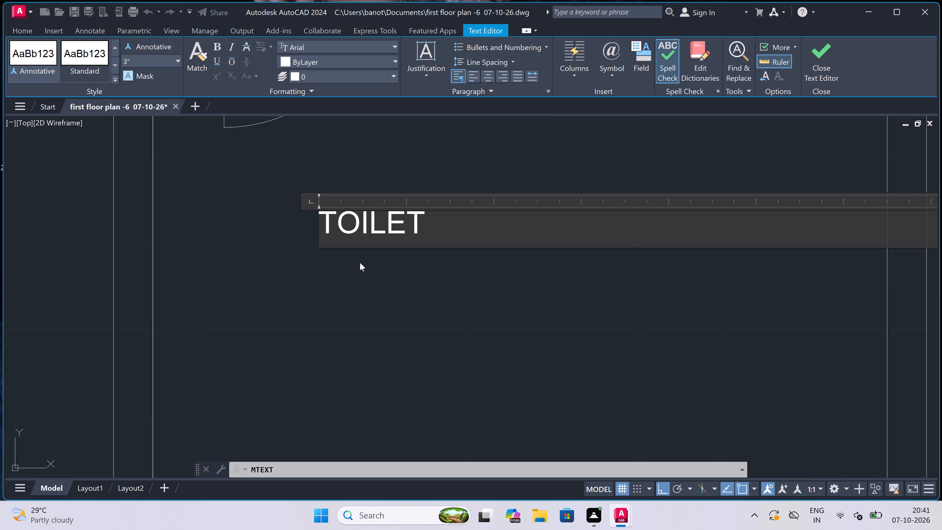
key(Return)
scroll(360, 263, down, 4)
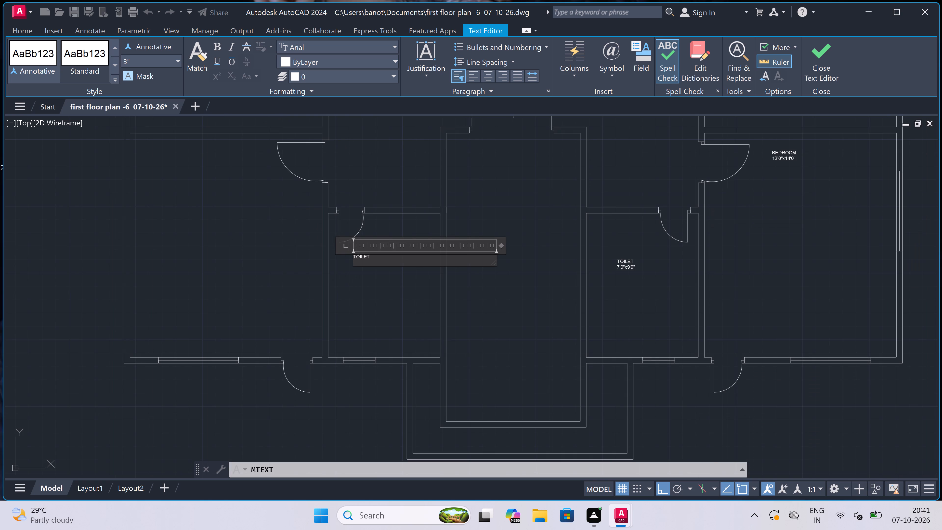
scroll(359, 263, up, 2)
scroll(364, 258, down, 2)
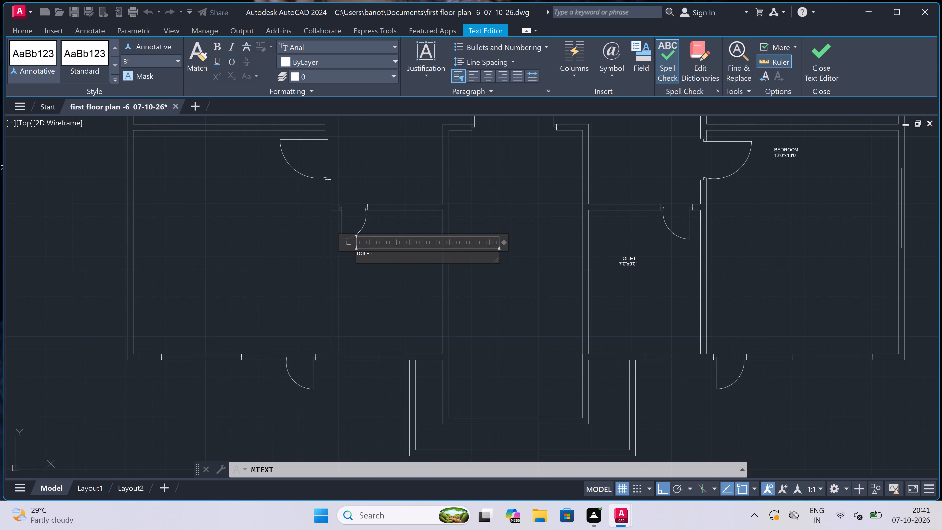
scroll(364, 258, up, 3)
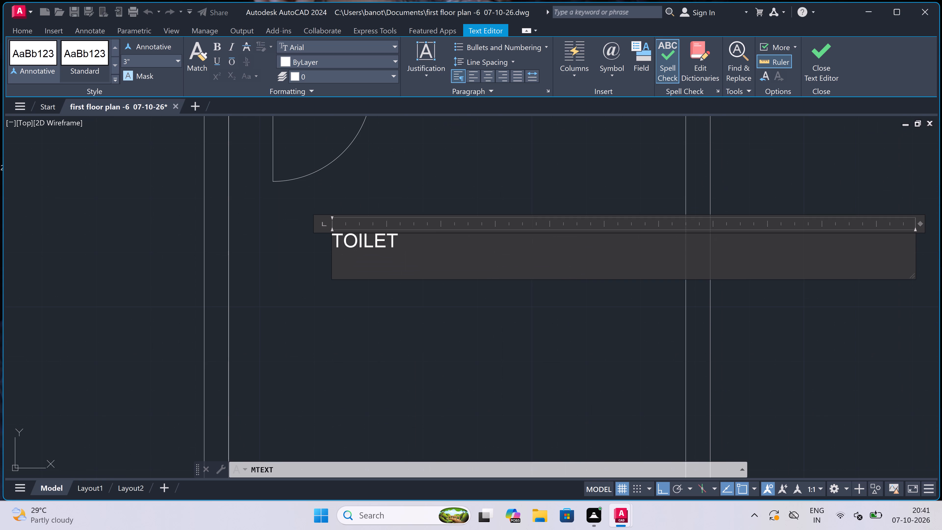
text(7'0)
key(shift+quotedbl)
text(x9'0")
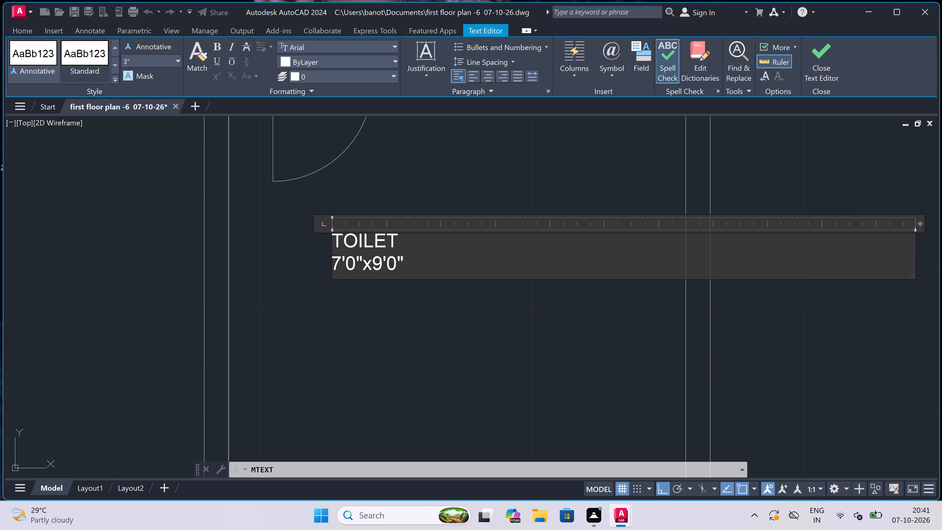
click(358, 307)
Add the multiline text label BEDROOM with 12'0"x14'0" beneath it in the room at the plan's bottom-left corner.
scroll(404, 257, down, 9)
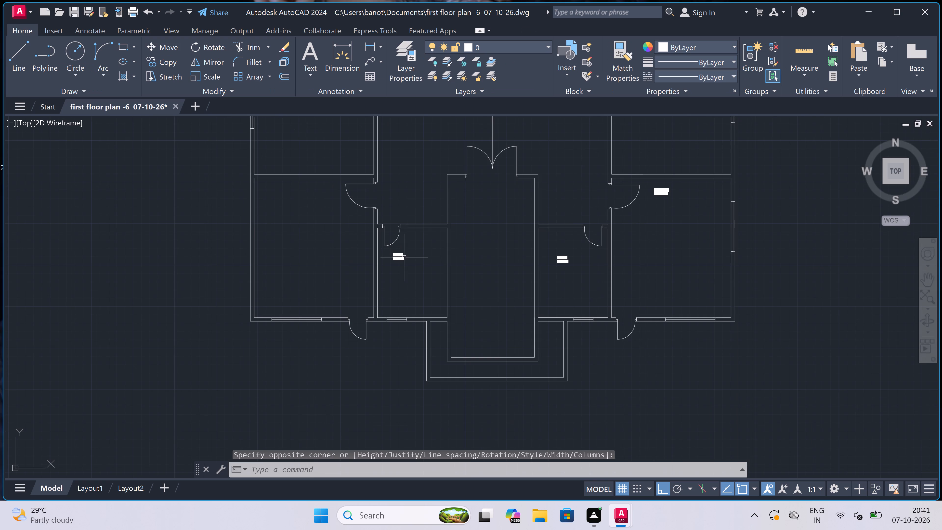
scroll(262, 143, up, 4)
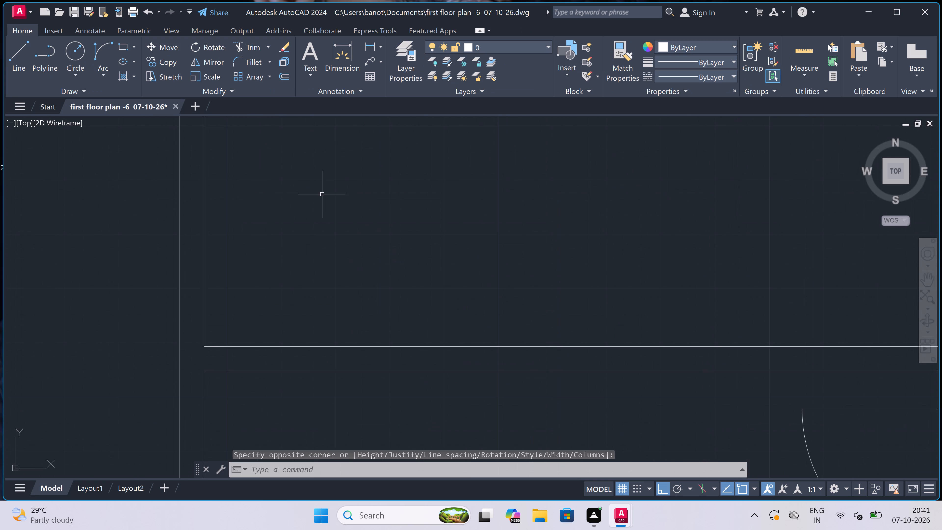
scroll(343, 210, down, 3)
scroll(366, 261, up, 2)
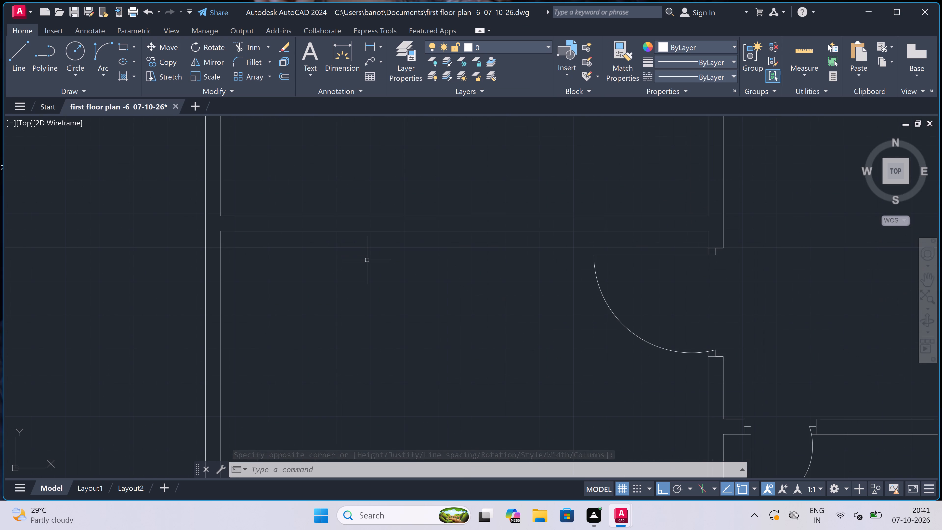
key(space)
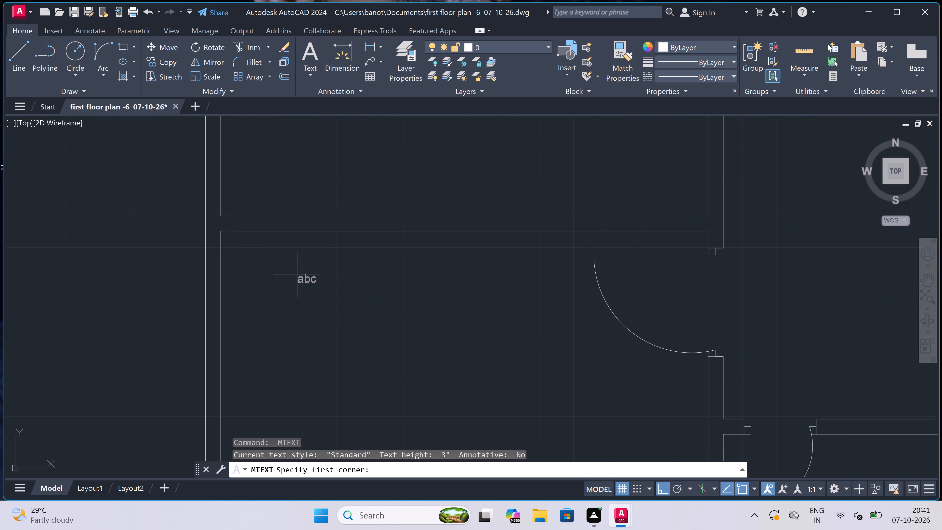
click(252, 292)
click(774, 323)
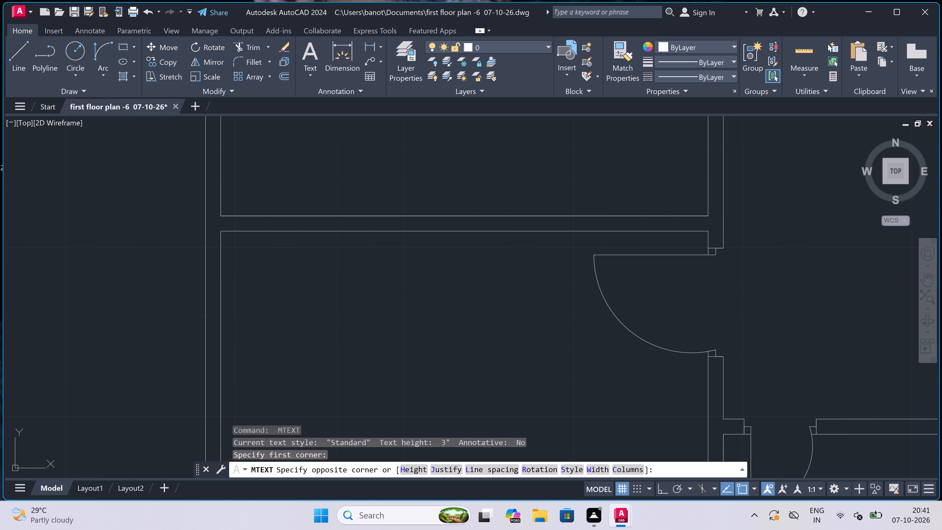
scroll(765, 298, down, 3)
scroll(606, 312, up, 3)
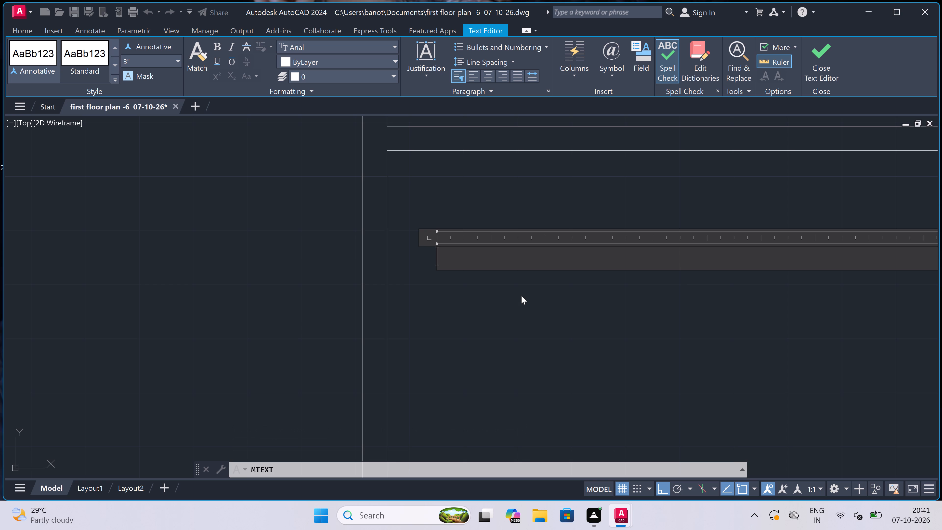
scroll(381, 299, down, 4)
scroll(436, 304, up, 3)
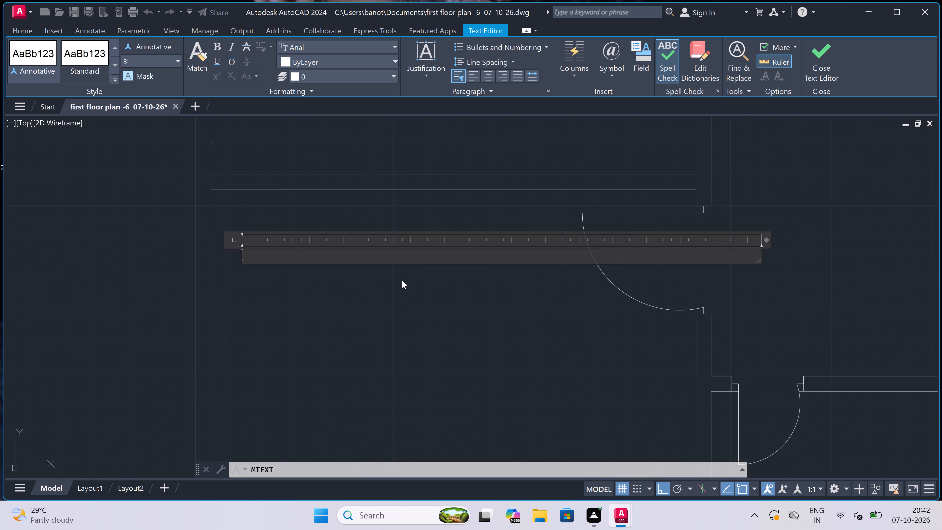
text(BEDROOM)
key(Return)
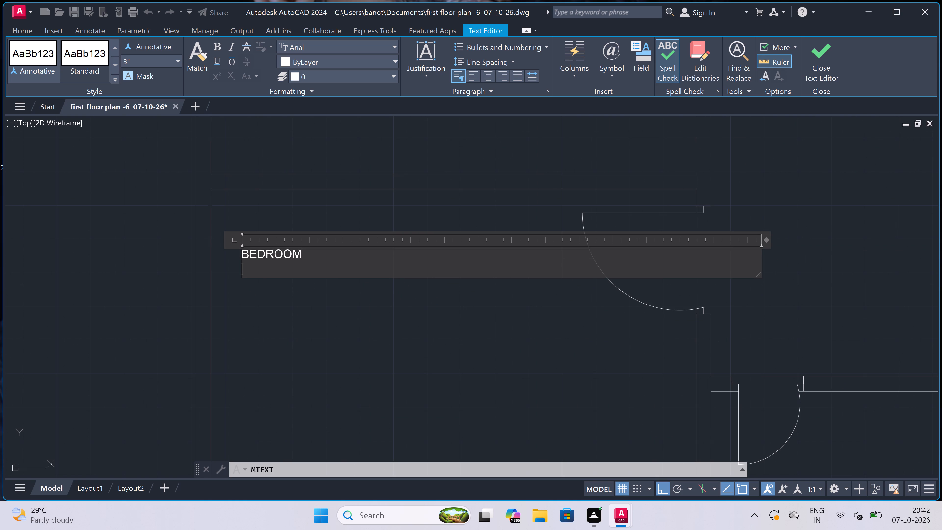
text(12'0)
key(shift+quotedbl)
text(x14'0")
click(330, 340)
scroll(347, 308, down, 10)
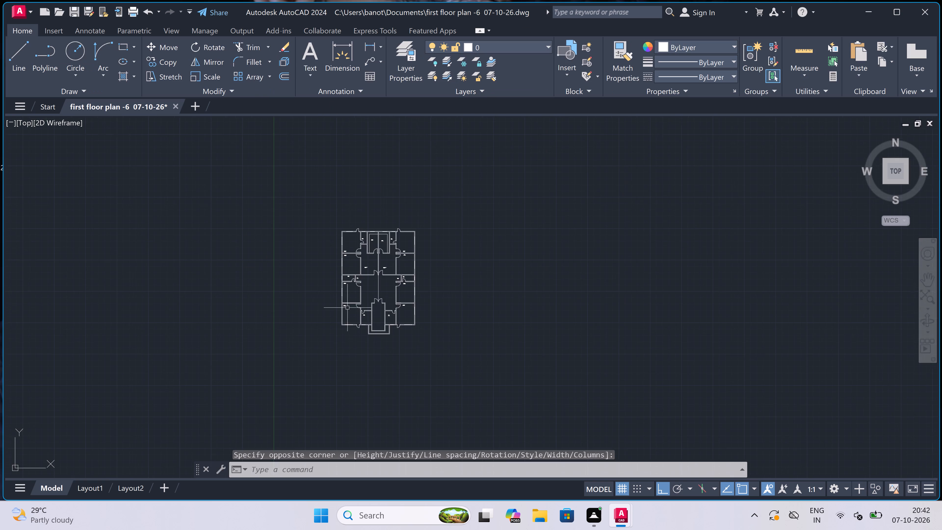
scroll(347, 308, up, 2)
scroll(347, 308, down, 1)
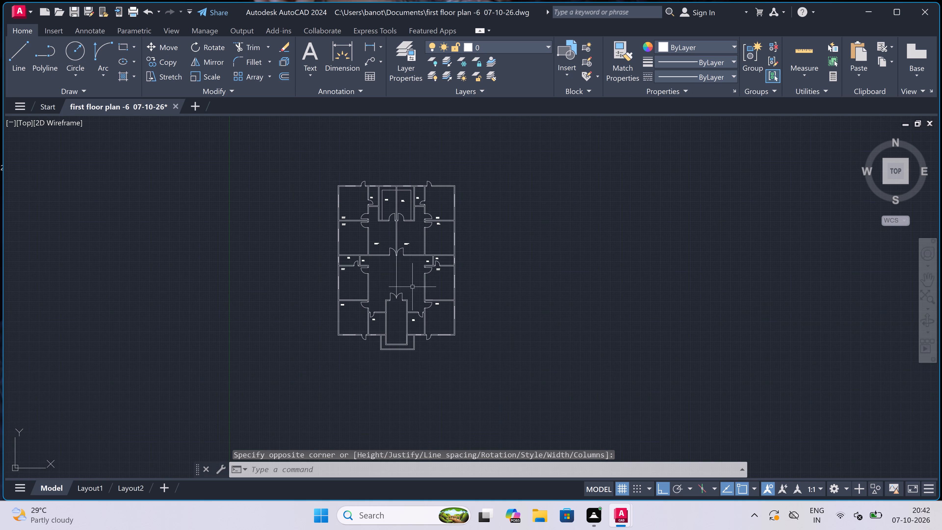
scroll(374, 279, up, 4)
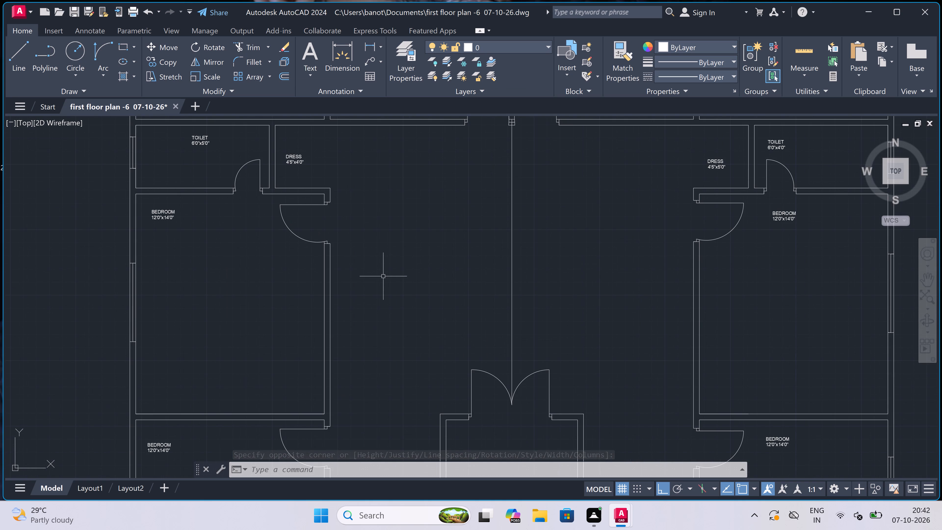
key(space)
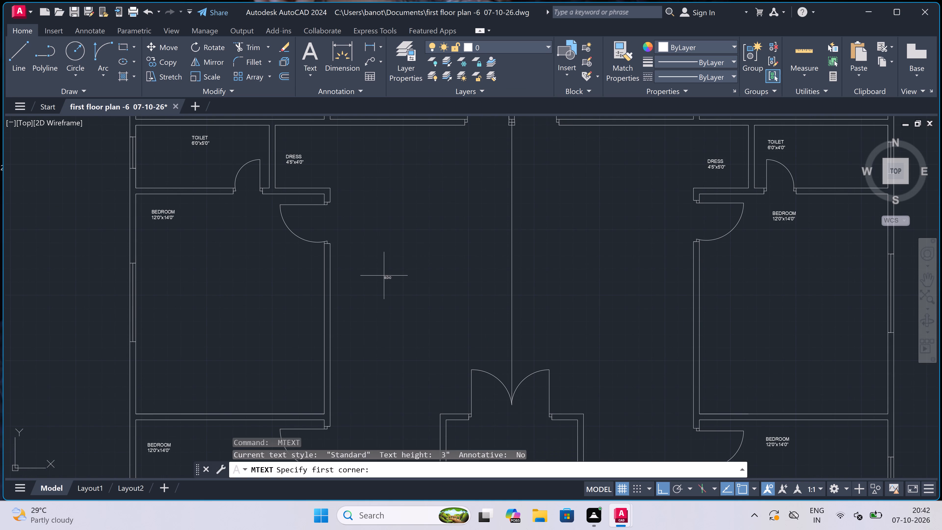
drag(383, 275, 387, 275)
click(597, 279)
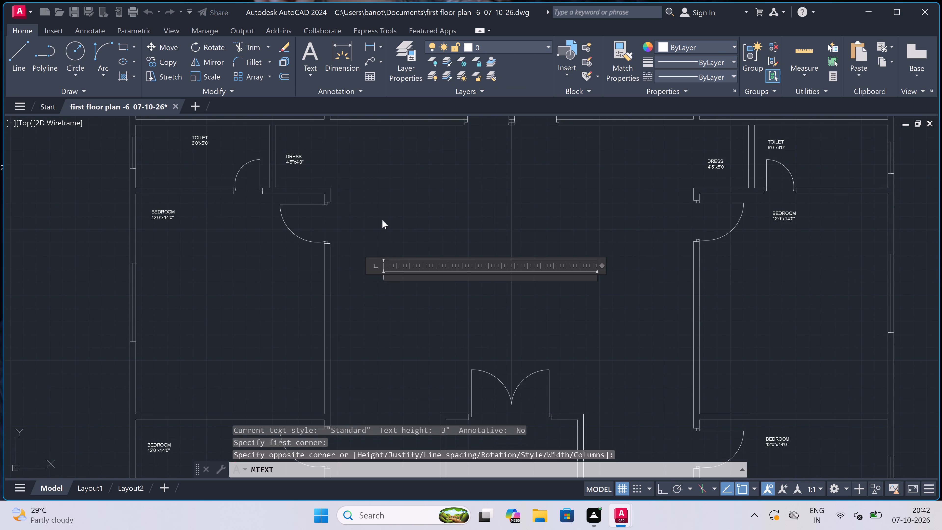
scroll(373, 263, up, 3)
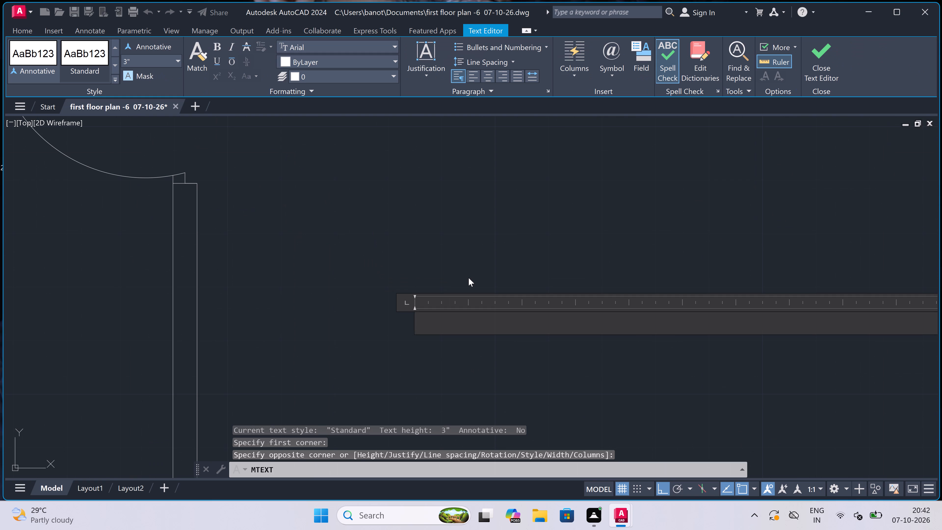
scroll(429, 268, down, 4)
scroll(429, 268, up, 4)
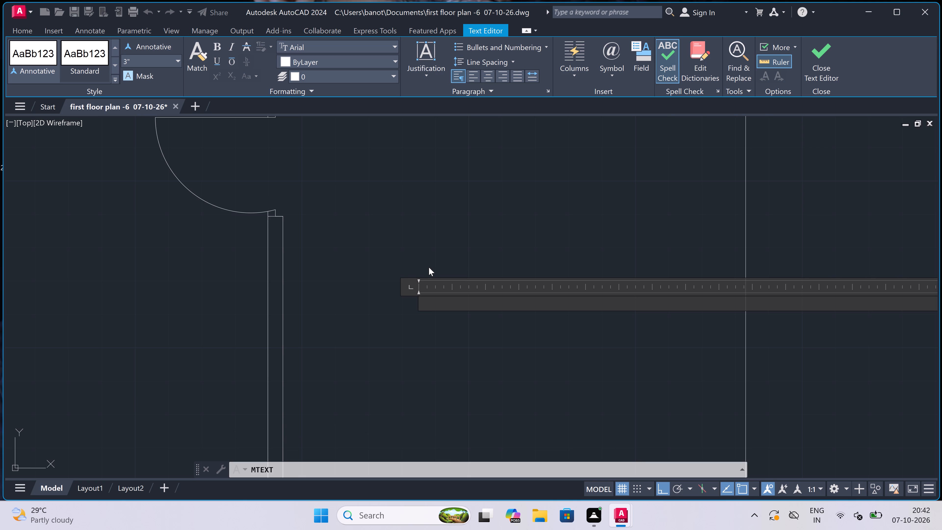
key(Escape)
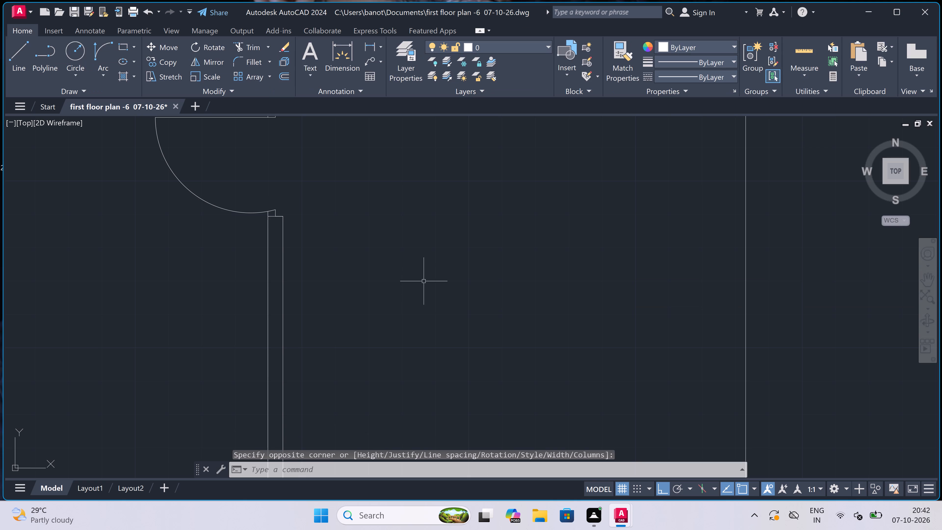
Select all the room labels as similar objects and set their text height to 5".
scroll(447, 286, down, 6)
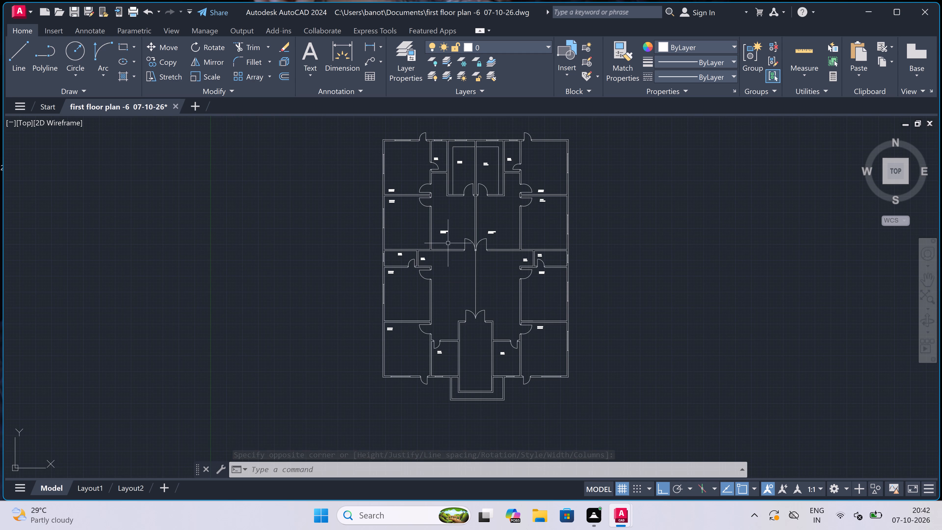
scroll(439, 234, up, 4)
click(453, 225)
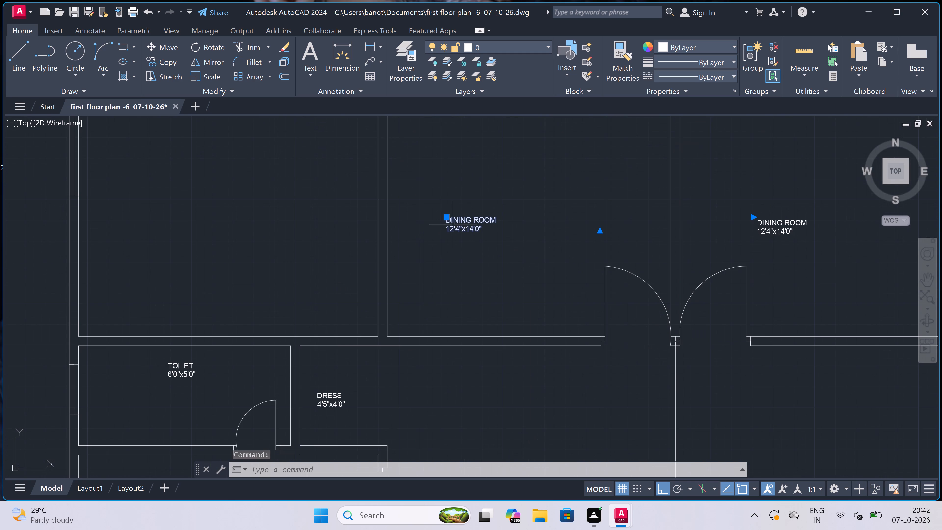
right_click(432, 198)
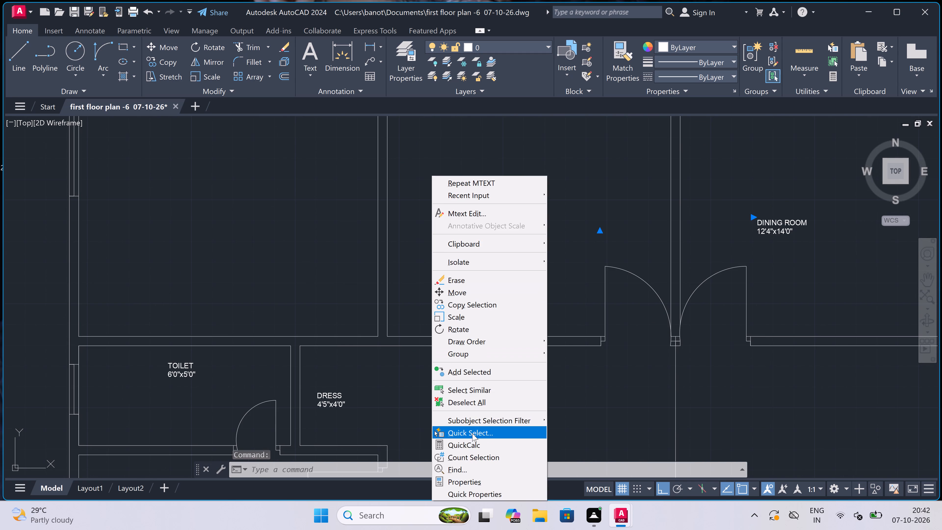
click(467, 385)
right_click(472, 295)
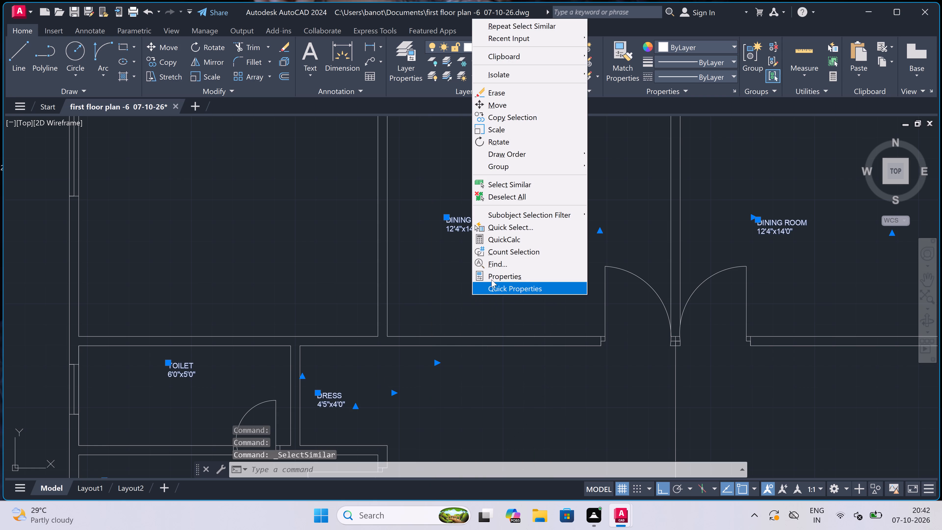
click(513, 276)
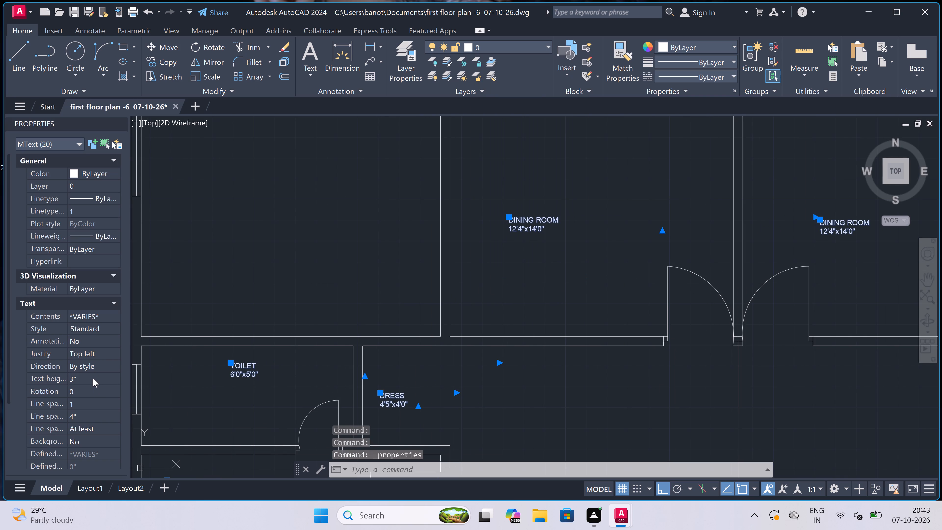
click(93, 379)
key(BackSpace)
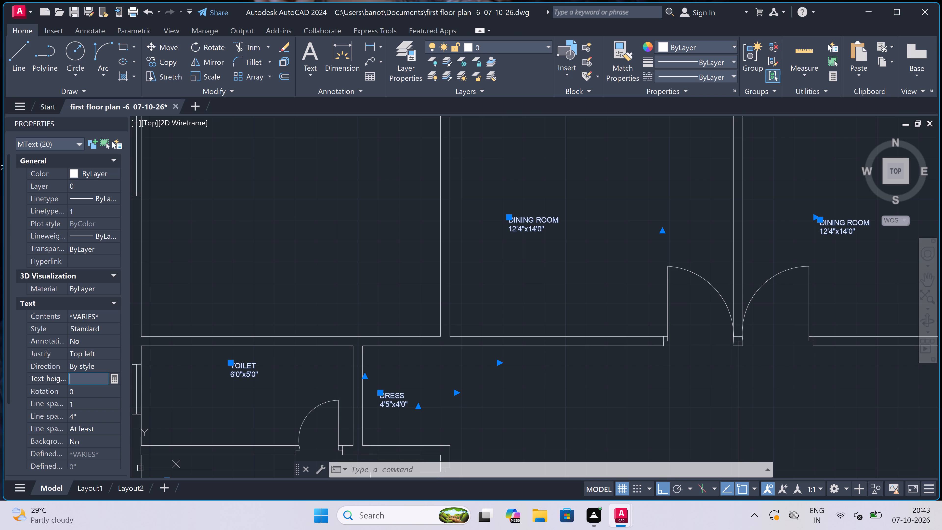
key(5)
key(shift+quotedbl)
click(247, 296)
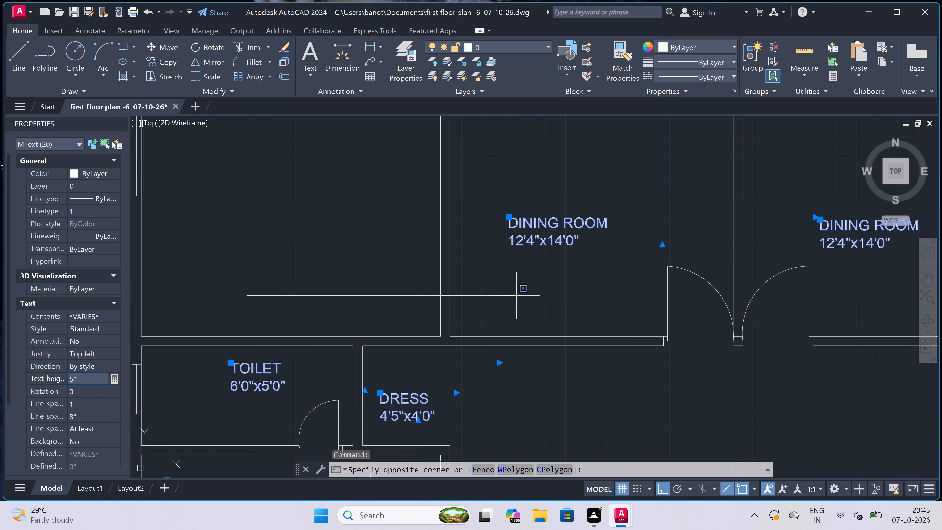
key(Escape)
scroll(511, 262, down, 4)
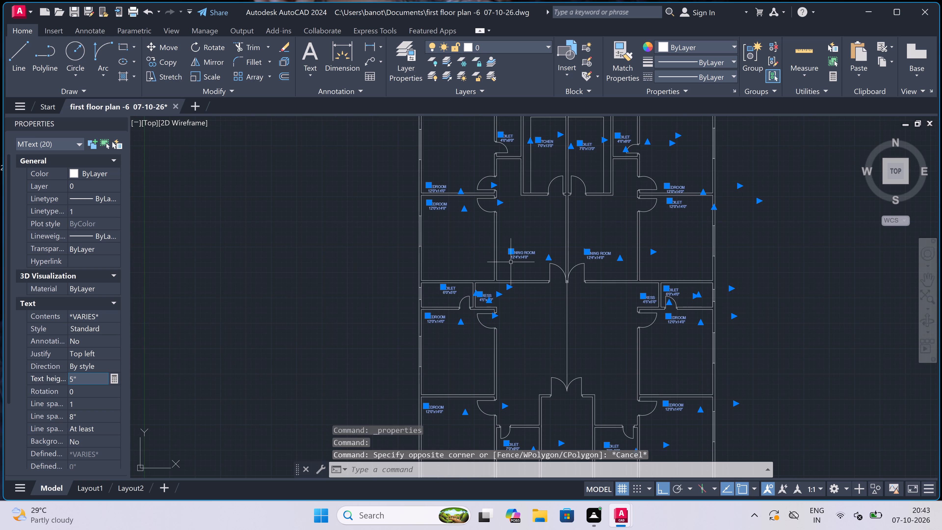
key(Escape)
Move the BEDROOM label in the plan's top-right room slightly upward, clear of the wall below it.
scroll(511, 262, down, 2)
scroll(577, 206, up, 2)
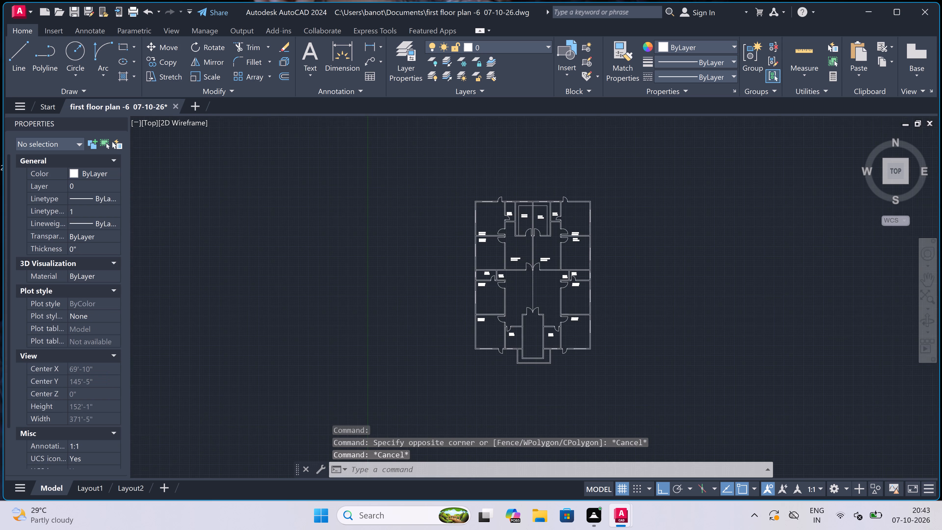
scroll(576, 269, up, 2)
scroll(565, 286, up, 2)
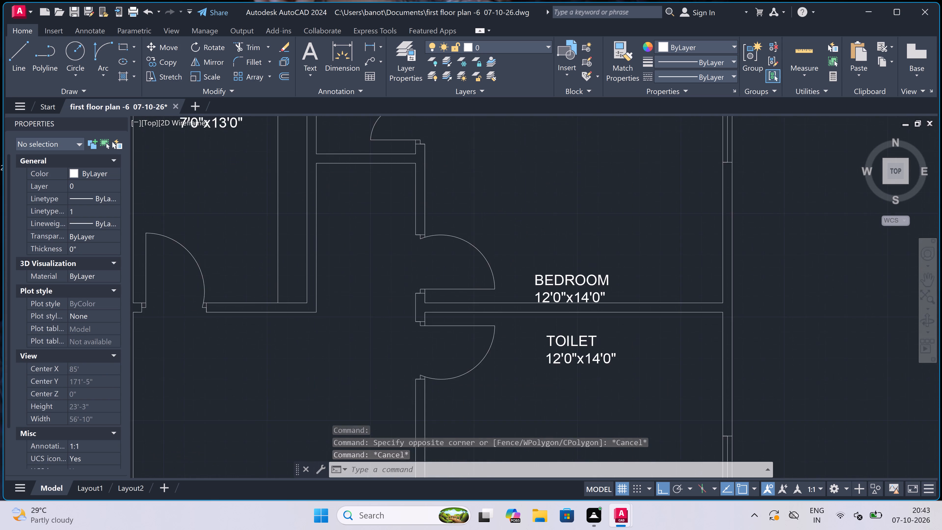
click(563, 280)
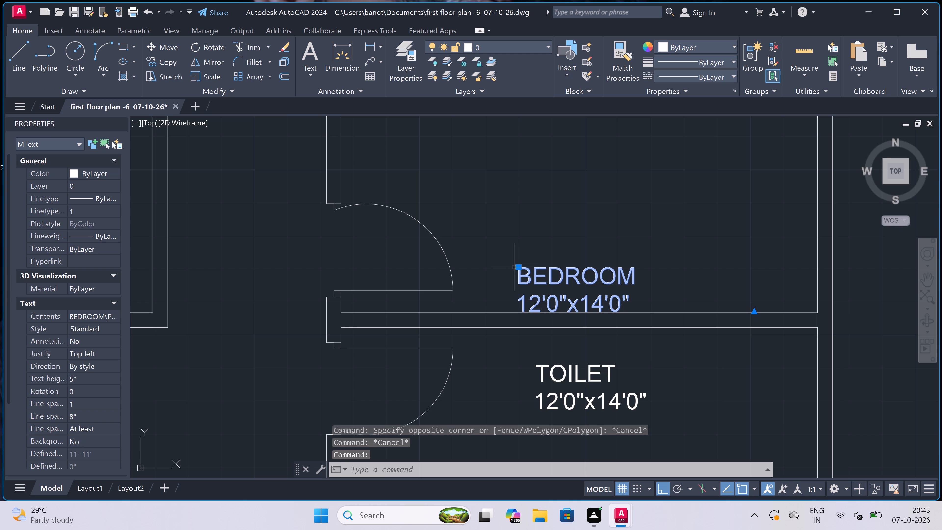
drag(517, 266, 520, 266)
scroll(532, 252, up, 2)
click(532, 252)
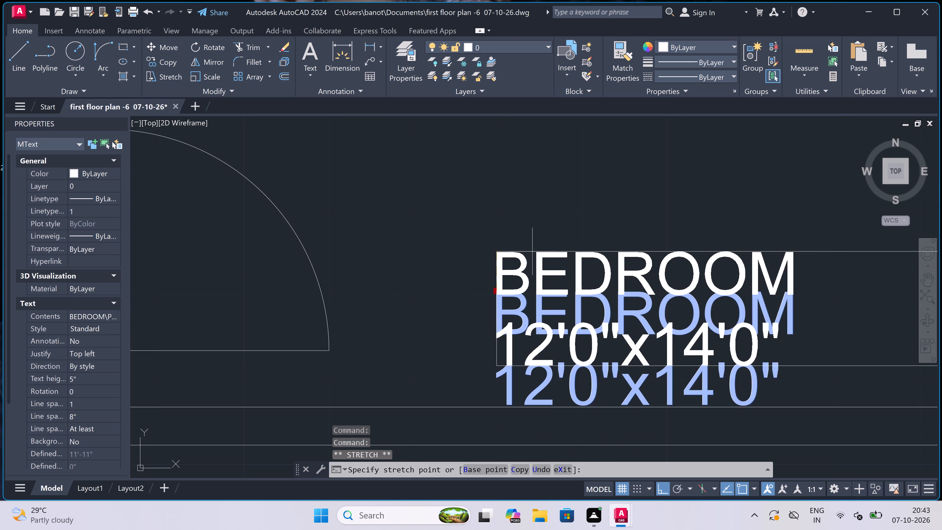
key(Escape)
Change the TOILET label to BEDROOM in the 12'0"x14'0" room directly below the plan's top-right bedroom.
scroll(507, 258, down, 8)
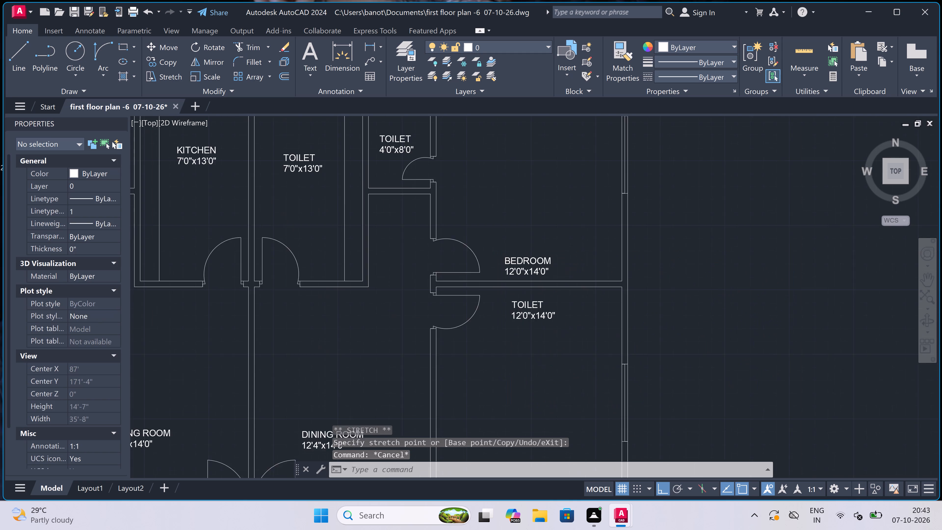
scroll(507, 258, down, 2)
scroll(511, 275, up, 4)
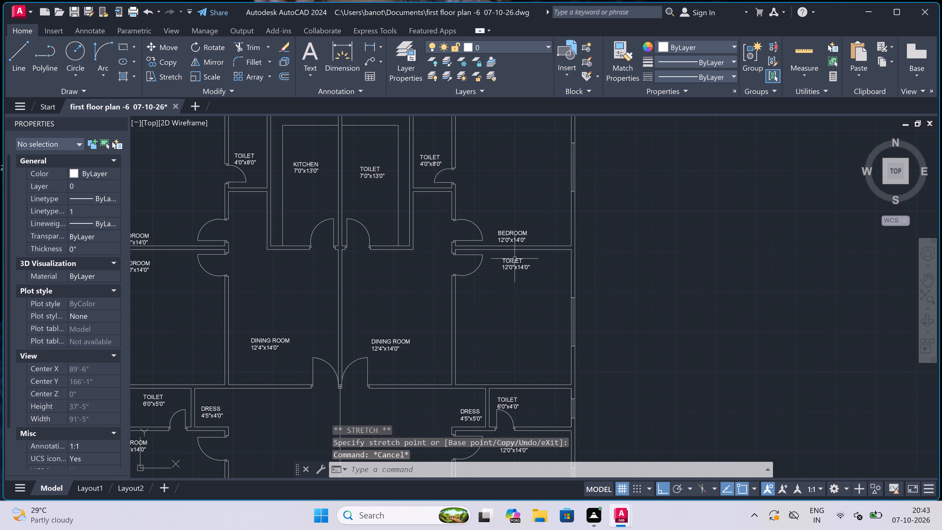
scroll(515, 259, up, 2)
triple_click(511, 261)
click(511, 261)
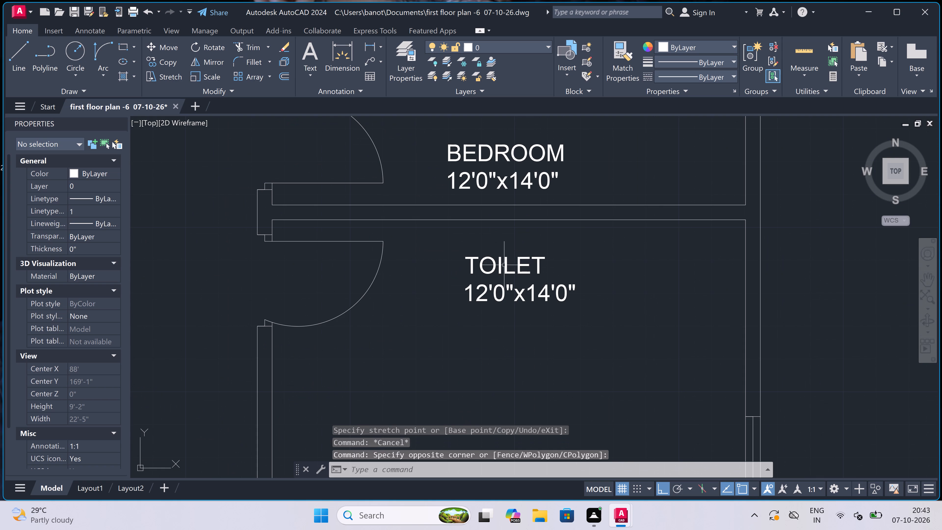
triple_click(503, 265)
click(503, 265)
scroll(503, 265, up, 2)
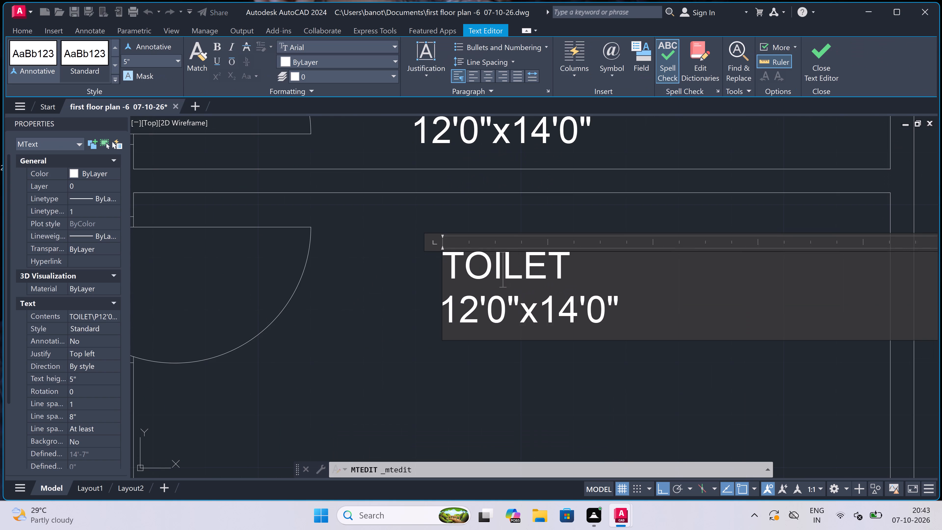
click(583, 272)
key(BackSpace)
key(BackSpace)
key(BackSpace)
key(BackSpace)
key(BackSpace)
key(BackSpace)
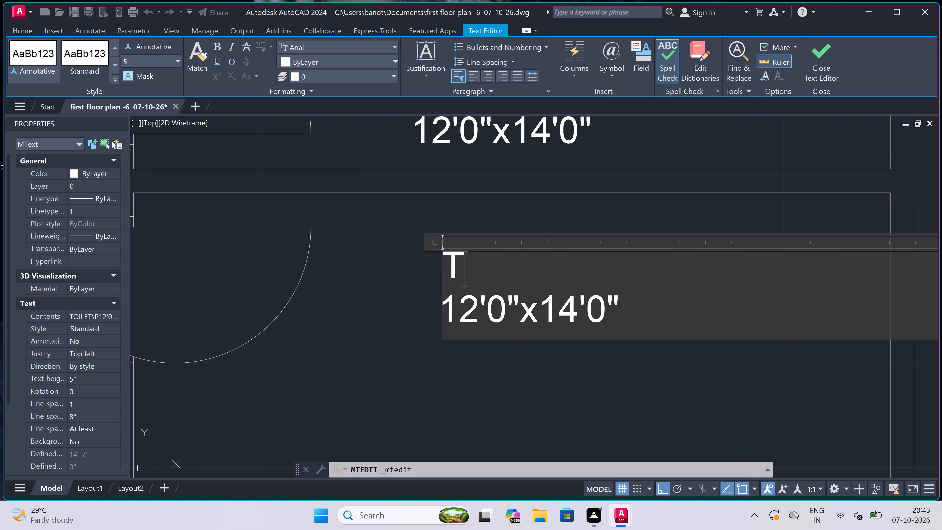
key(BackSpace)
text(BEDROOM)
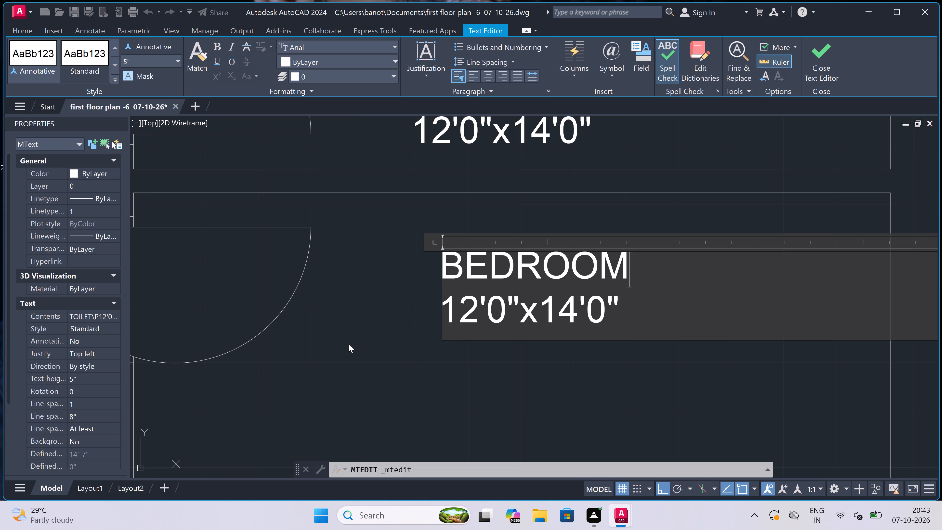
click(349, 345)
Move the BEDROOM label in the plan's top-left room slightly upward, clear of the wall below it.
scroll(775, 237, down, 3)
scroll(548, 286, down, 3)
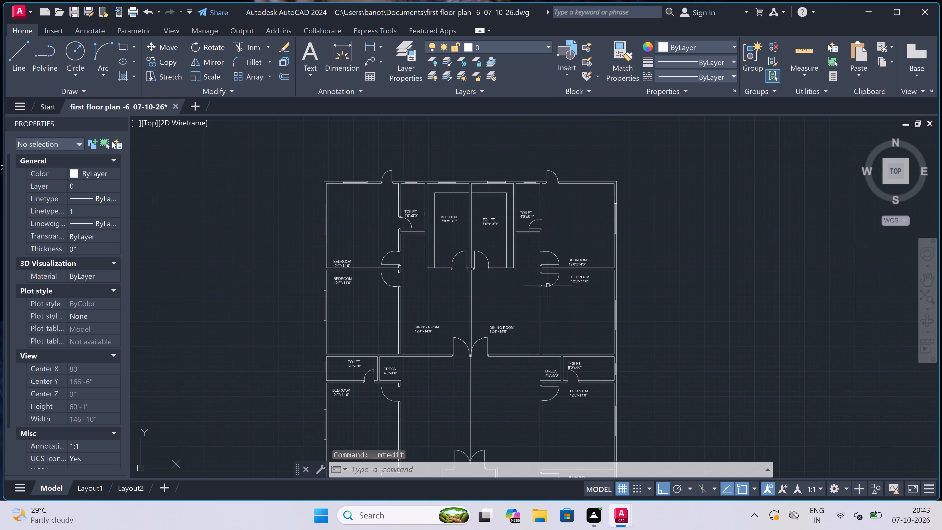
scroll(548, 285, down, 1)
scroll(407, 265, up, 5)
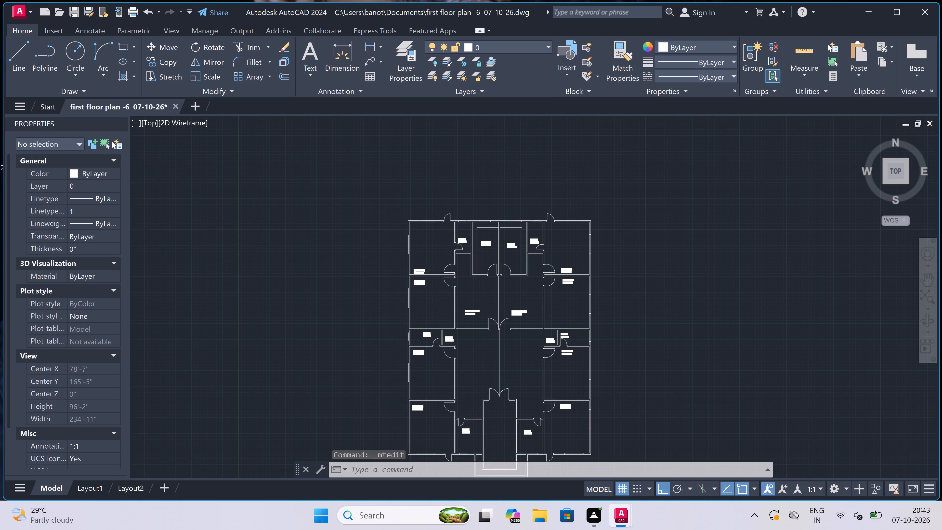
scroll(480, 302, up, 1)
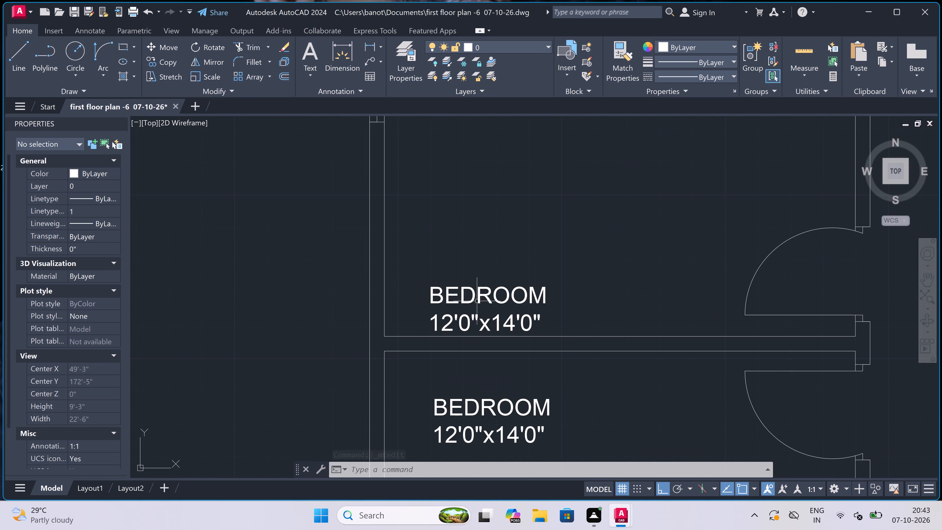
double_click(476, 299)
click(421, 287)
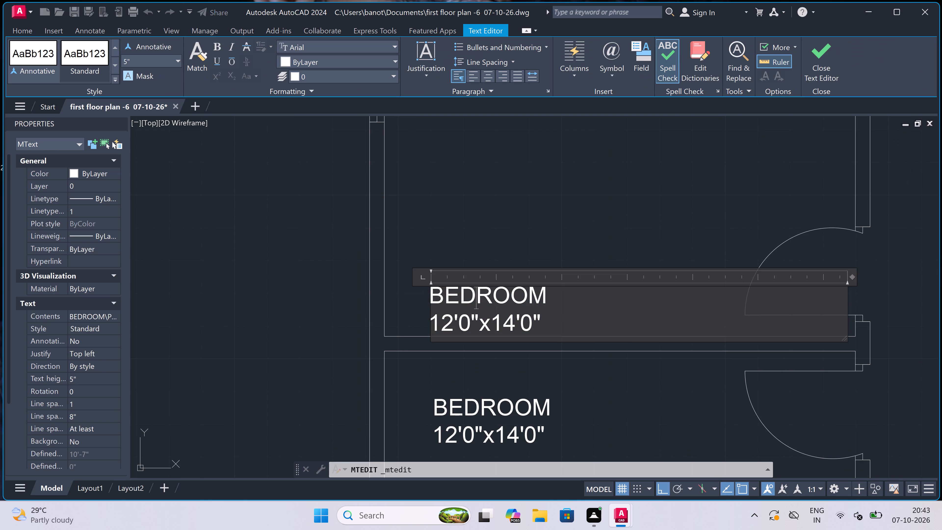
click(451, 289)
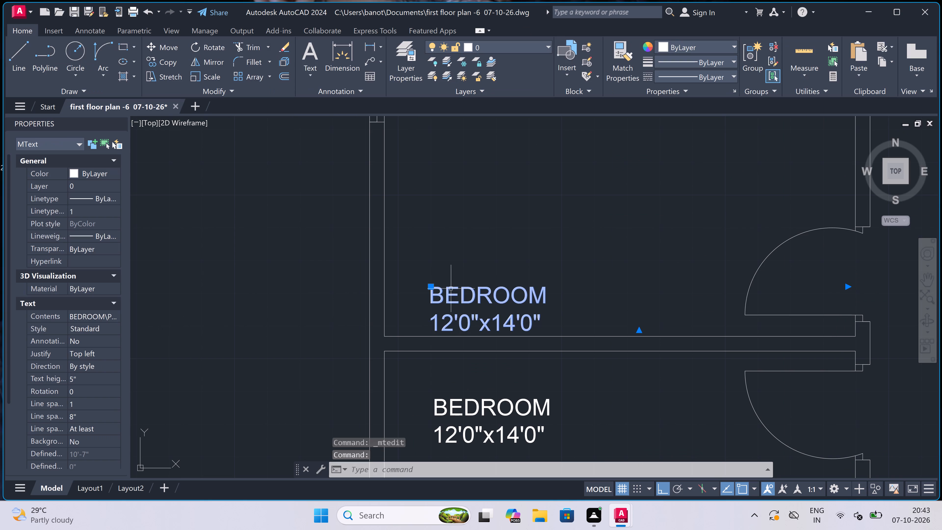
click(429, 286)
scroll(432, 274, up, 3)
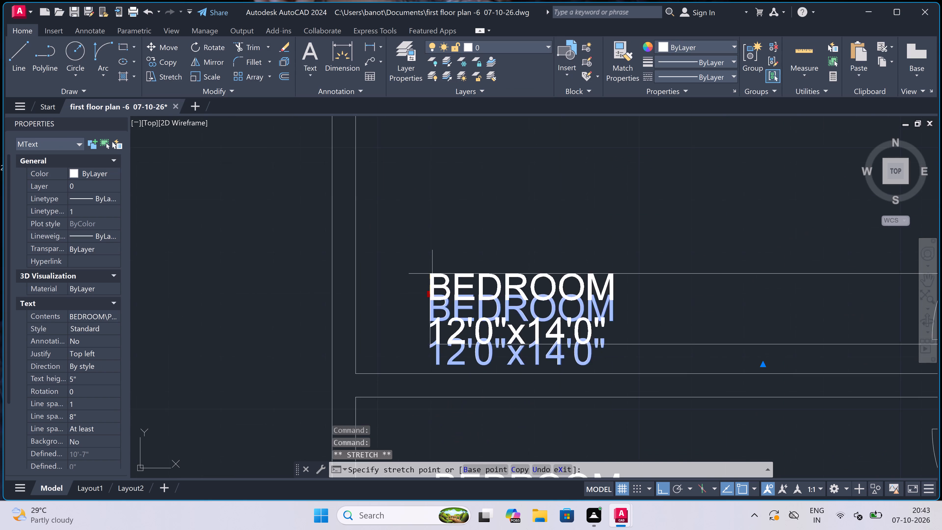
click(433, 266)
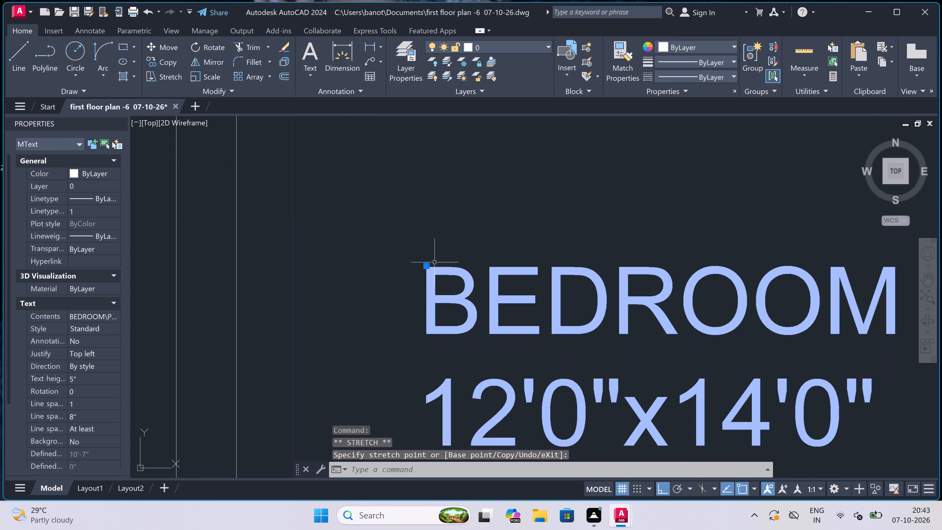
key(Escape)
Review the room labels and their placement across the whole floor plan.
scroll(419, 266, down, 5)
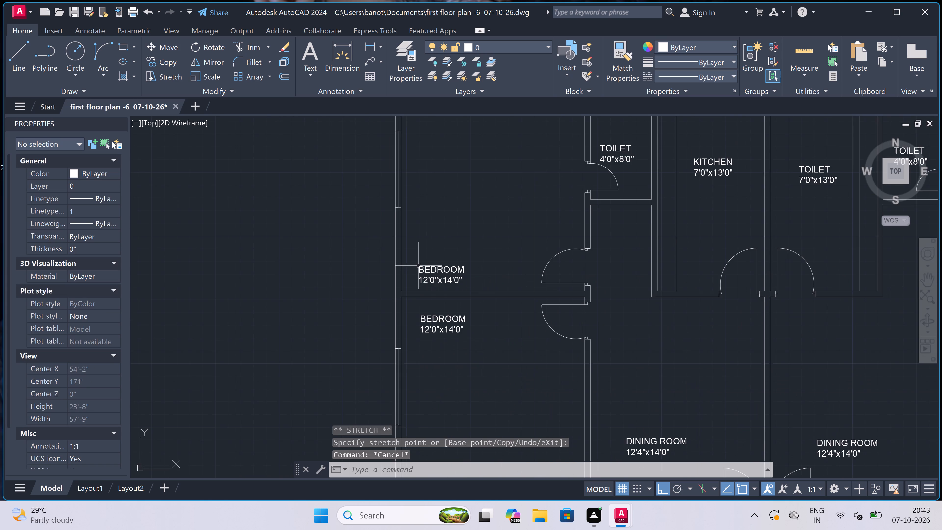
scroll(419, 266, down, 2)
scroll(594, 206, up, 3)
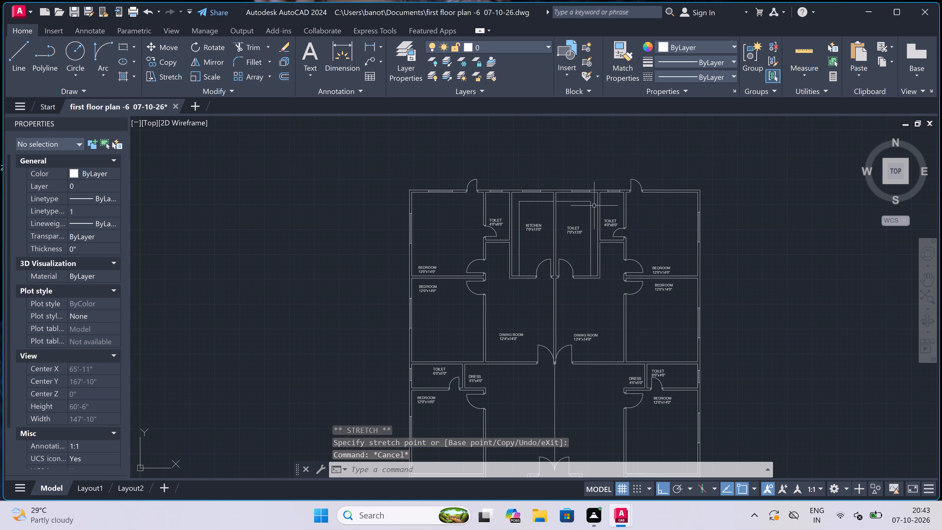
scroll(271, 278, down, 4)
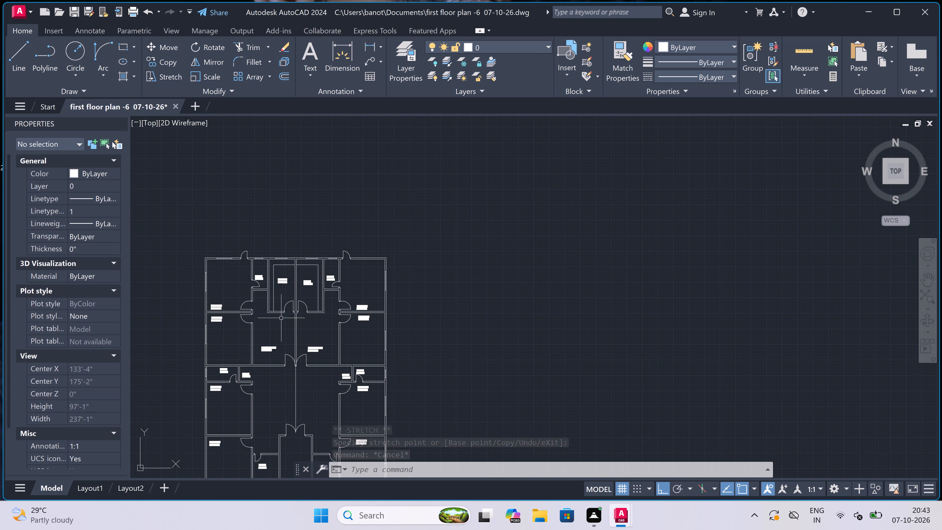
scroll(270, 367, up, 3)
scroll(367, 262, down, 5)
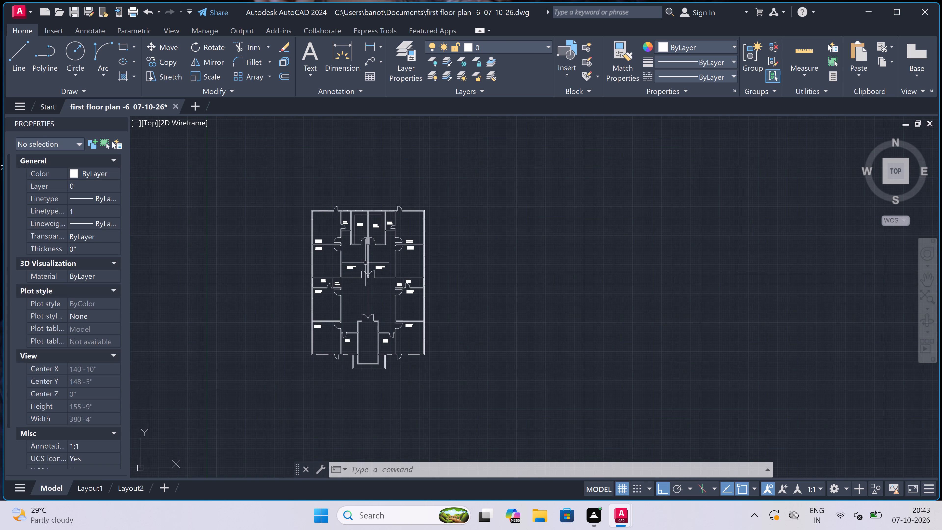
scroll(349, 285, up, 4)
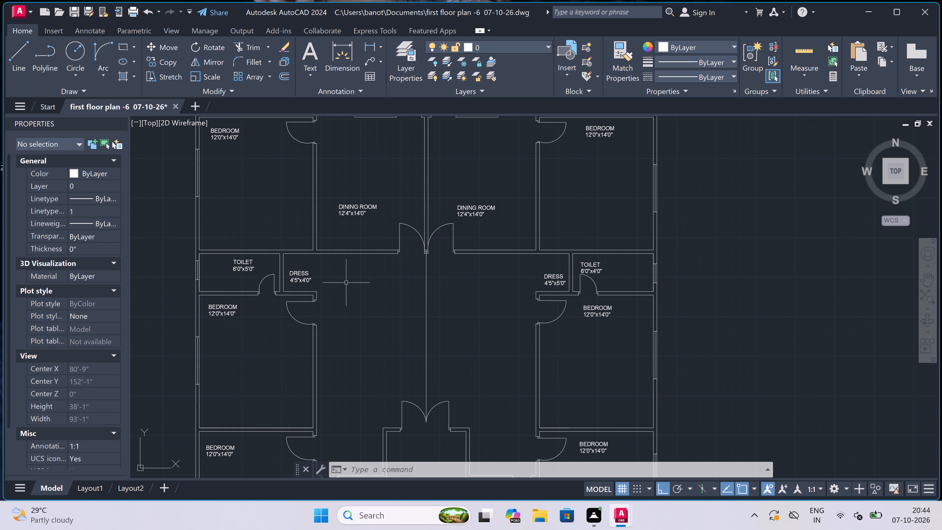
scroll(337, 279, down, 1)
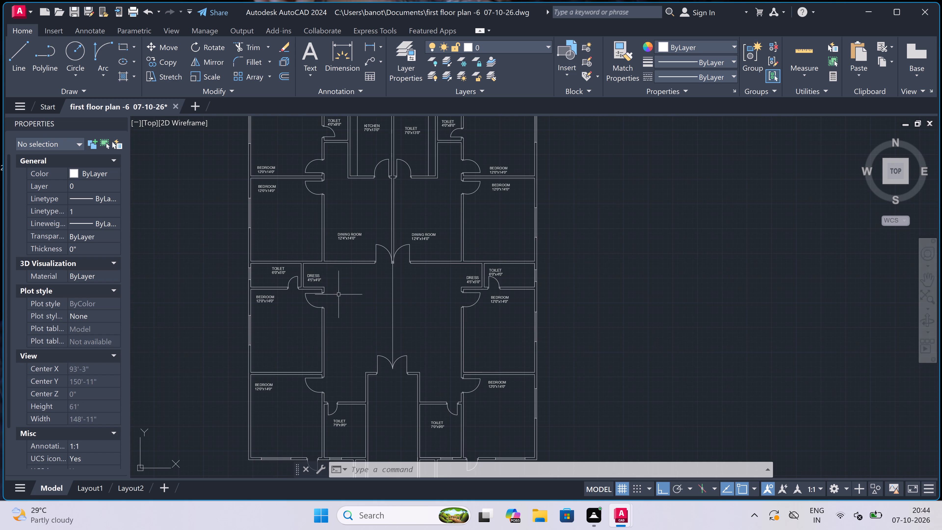
scroll(339, 294, down, 1)
scroll(327, 382, up, 4)
scroll(362, 354, down, 2)
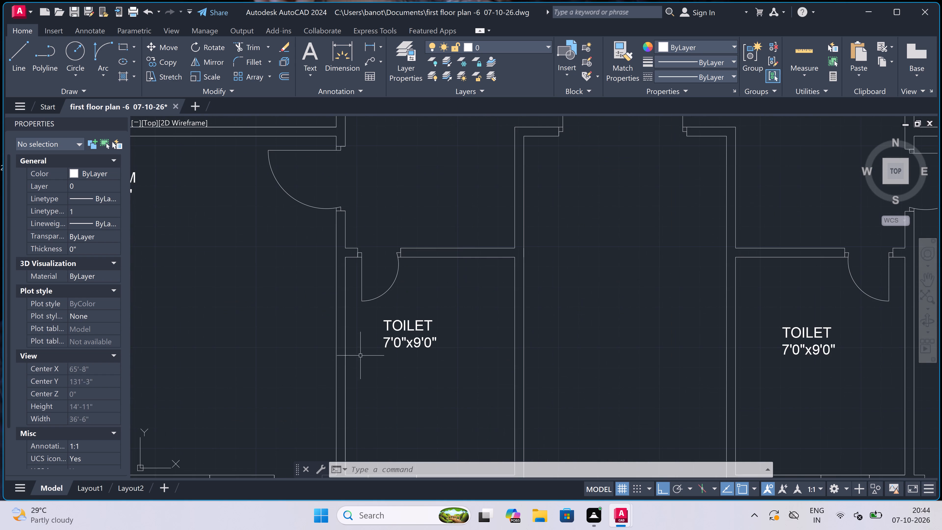
scroll(362, 354, down, 1)
scroll(367, 353, up, 2)
scroll(380, 340, down, 2)
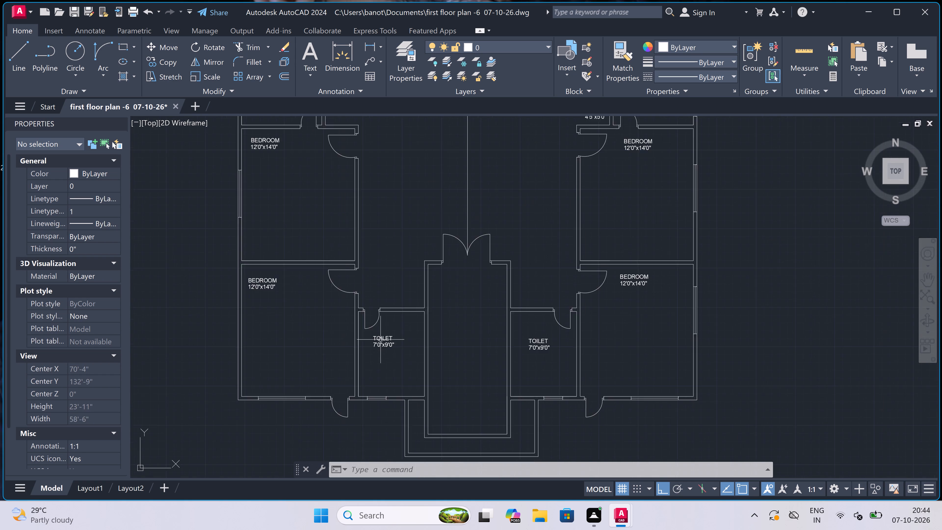
scroll(365, 287, down, 3)
scroll(346, 229, up, 2)
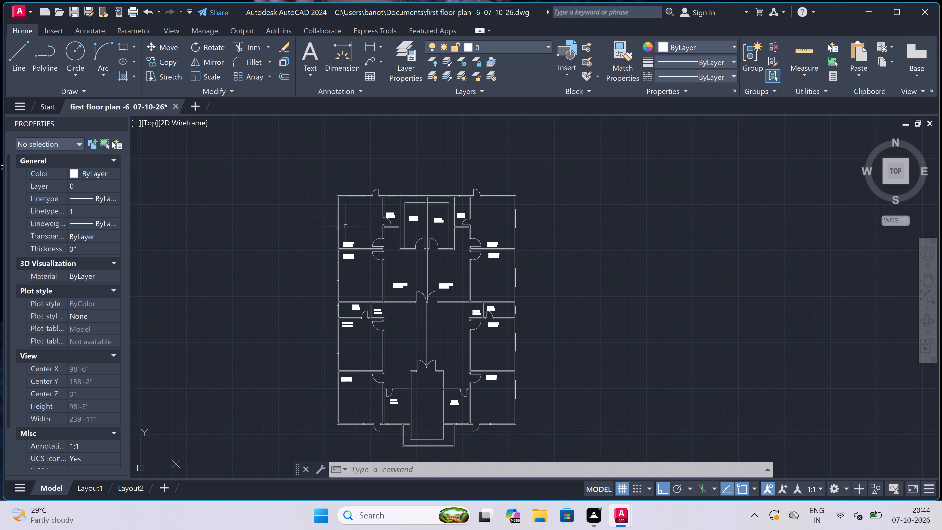
scroll(355, 218, down, 2)
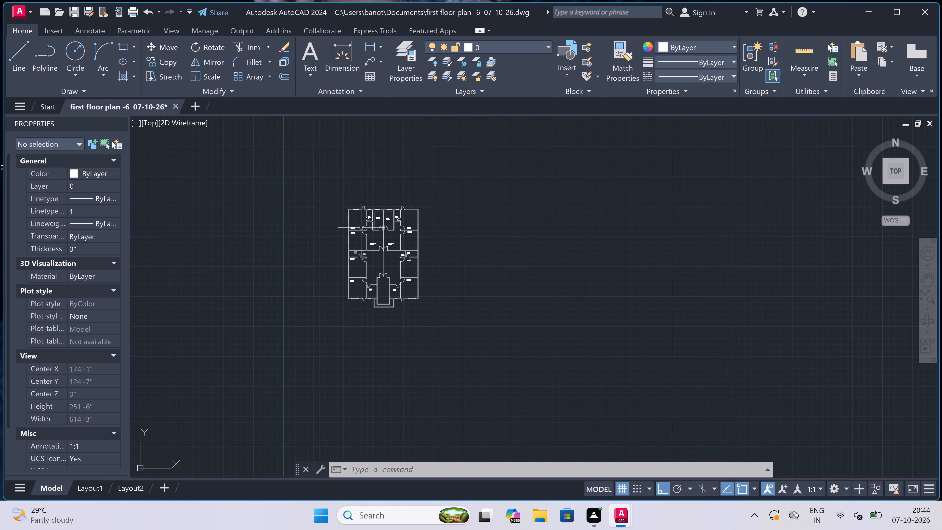
scroll(353, 208, up, 6)
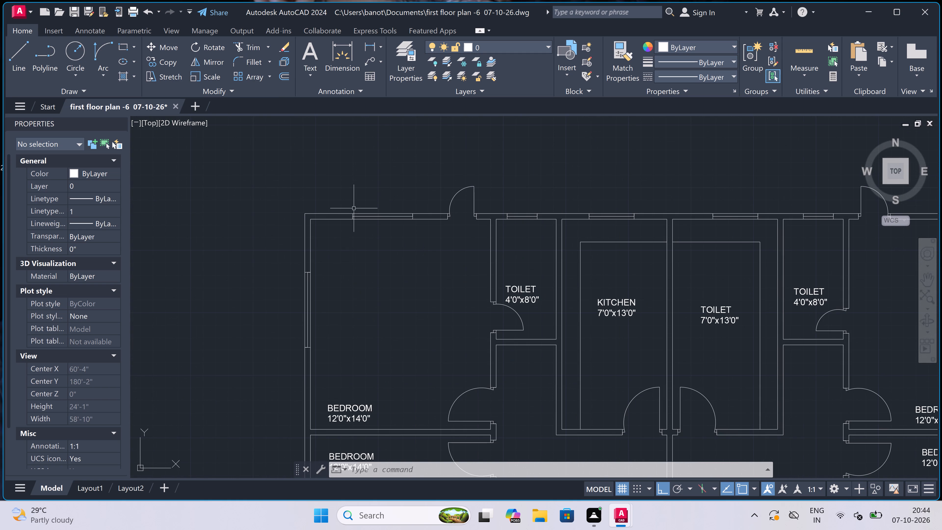
Hatch the top-left bedroom's corner wall, the top wall piece before its door, and the wall shared with the toilet using ANSI32.
text(H)
key(space)
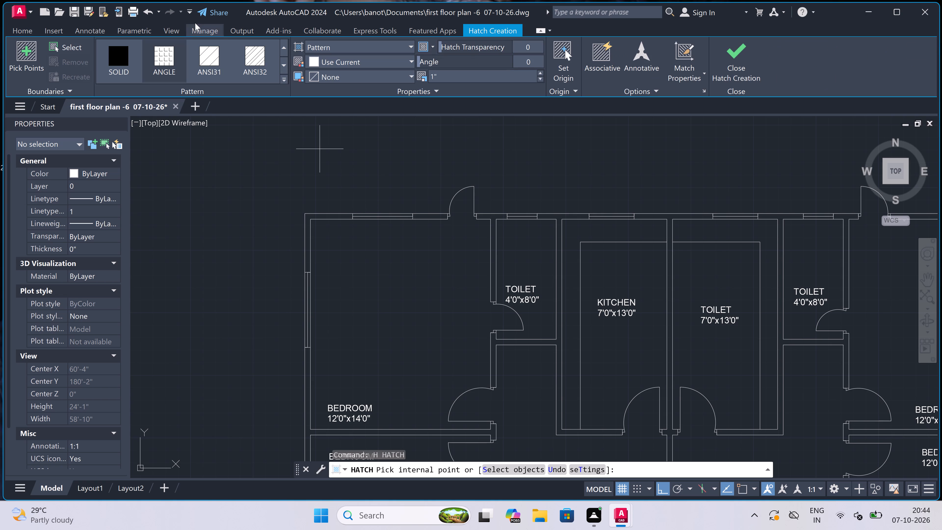
click(249, 55)
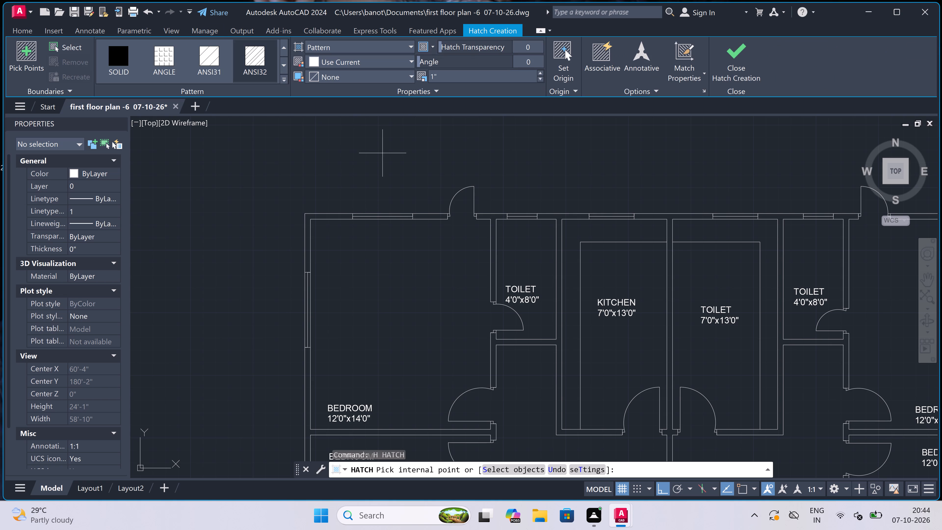
scroll(331, 216, up, 1)
click(331, 216)
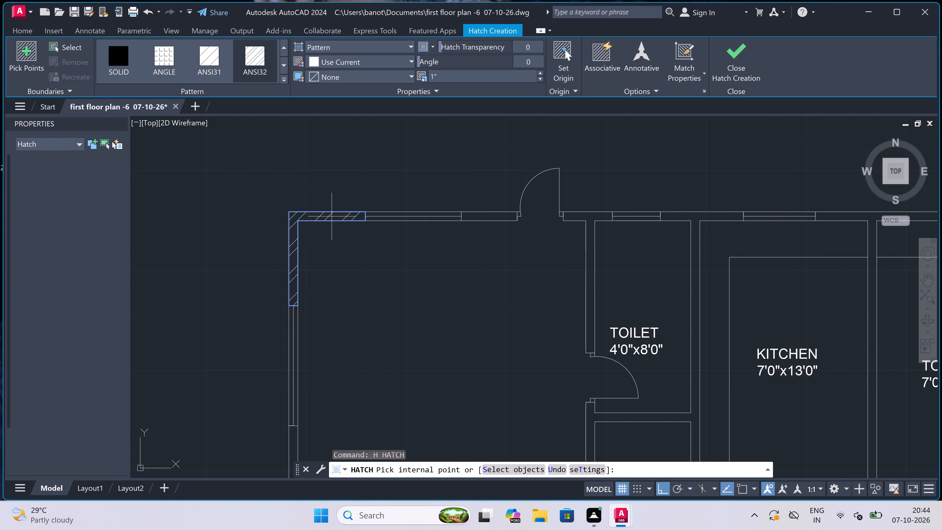
click(502, 215)
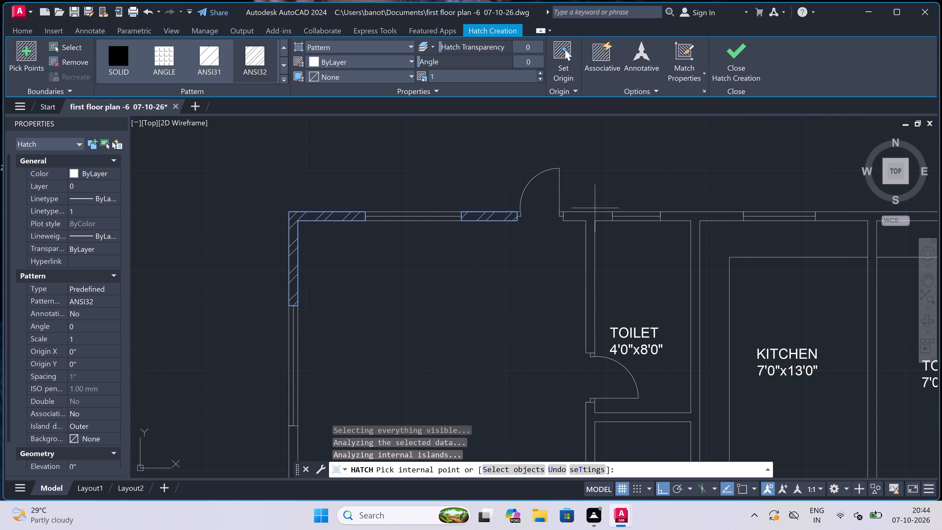
click(588, 217)
Hatch the walls on both sides of the kitchen and of the adjoining 7'0"x13'0" toilet using ANSI32.
scroll(588, 216, down, 3)
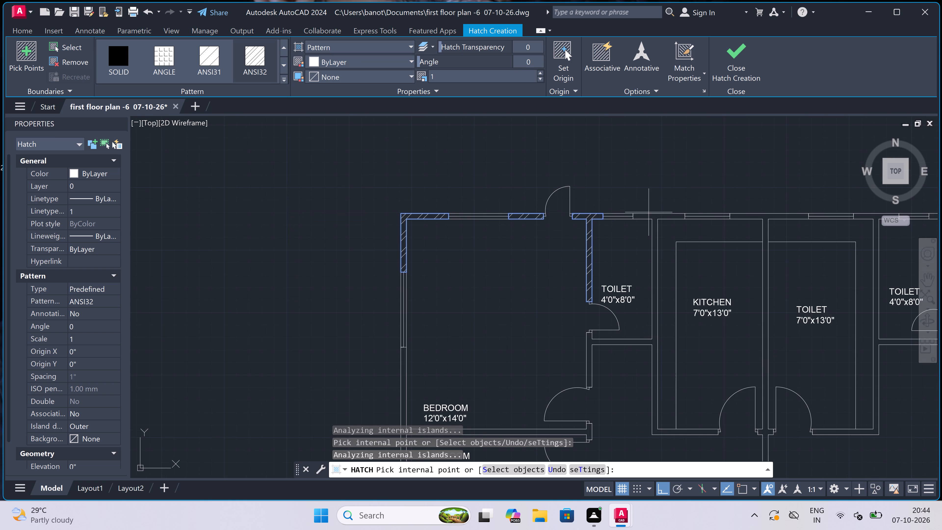
scroll(656, 215, up, 1)
click(656, 215)
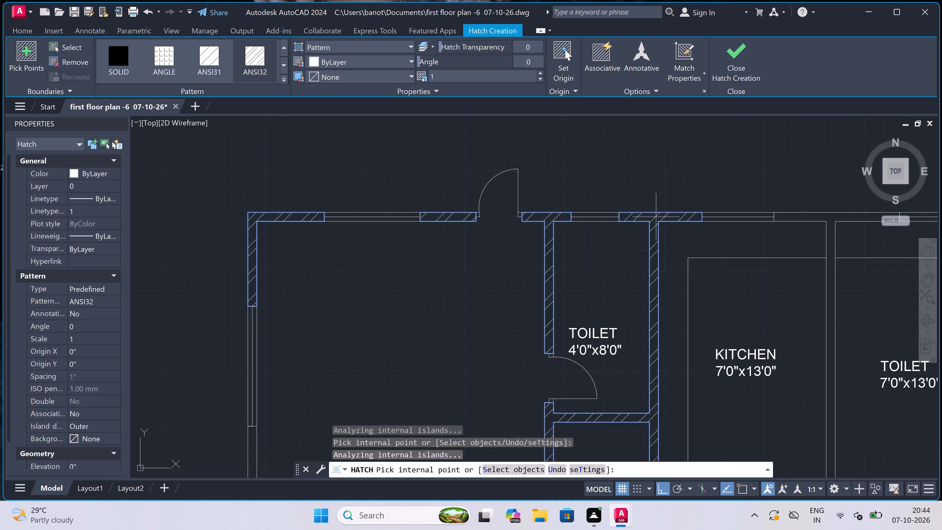
scroll(570, 226, down, 5)
scroll(702, 234, up, 1)
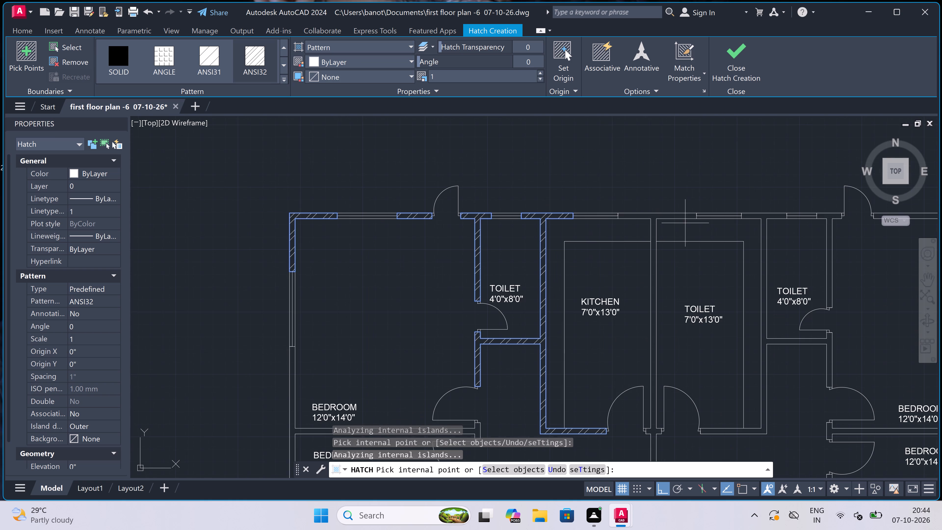
click(644, 216)
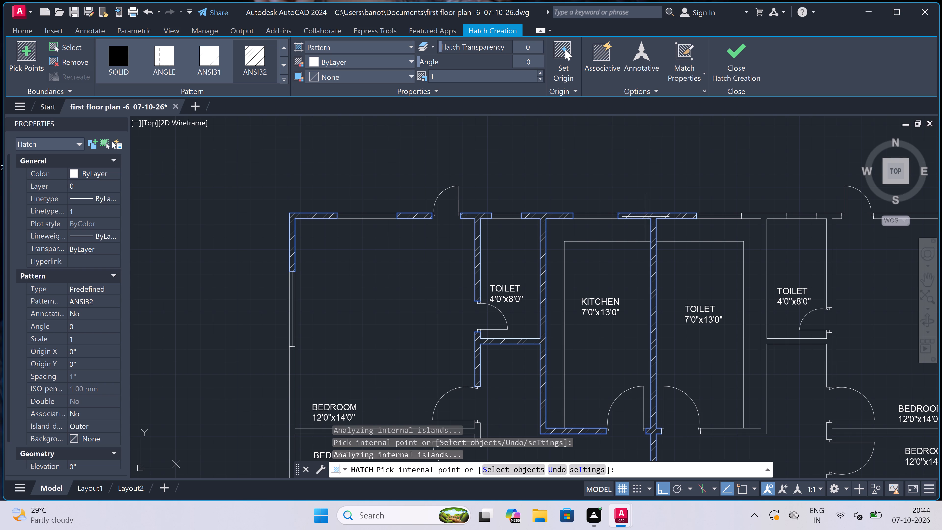
scroll(456, 227, down, 9)
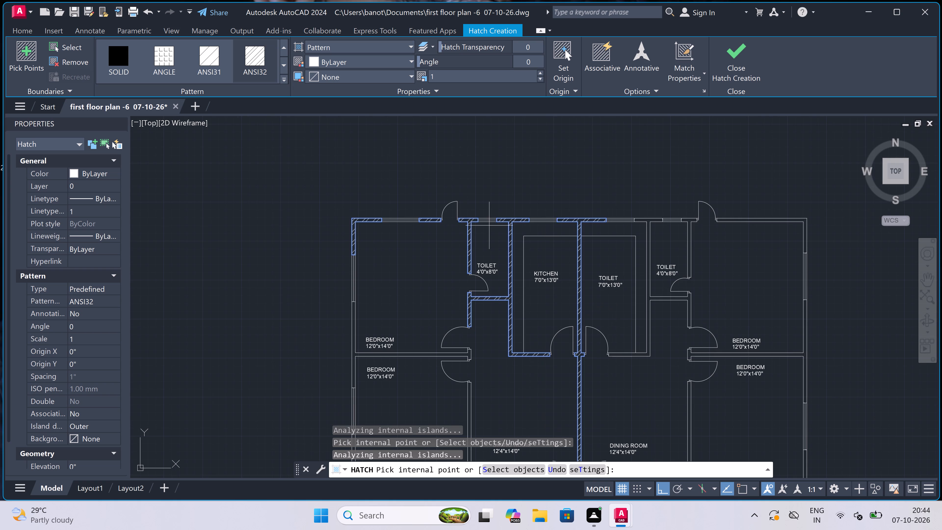
scroll(681, 223, up, 2)
click(631, 217)
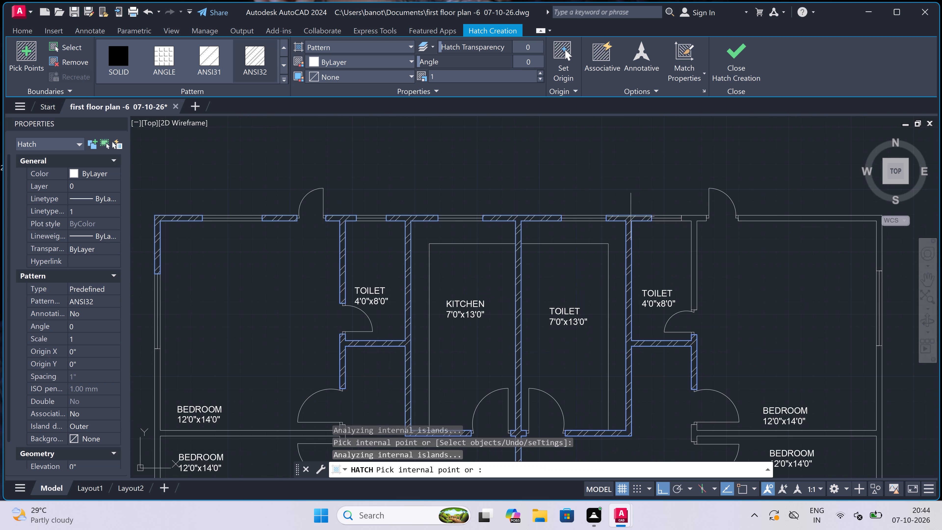
Hatch the top-right bedroom's outer corner wall and the wall dividing it from the bedroom below using ANSI32.
scroll(512, 216, down, 5)
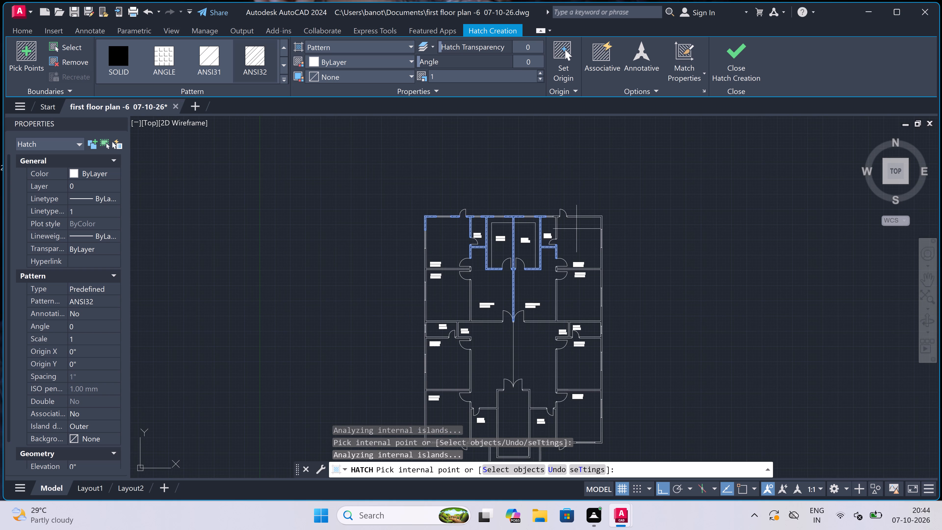
scroll(628, 225, up, 2)
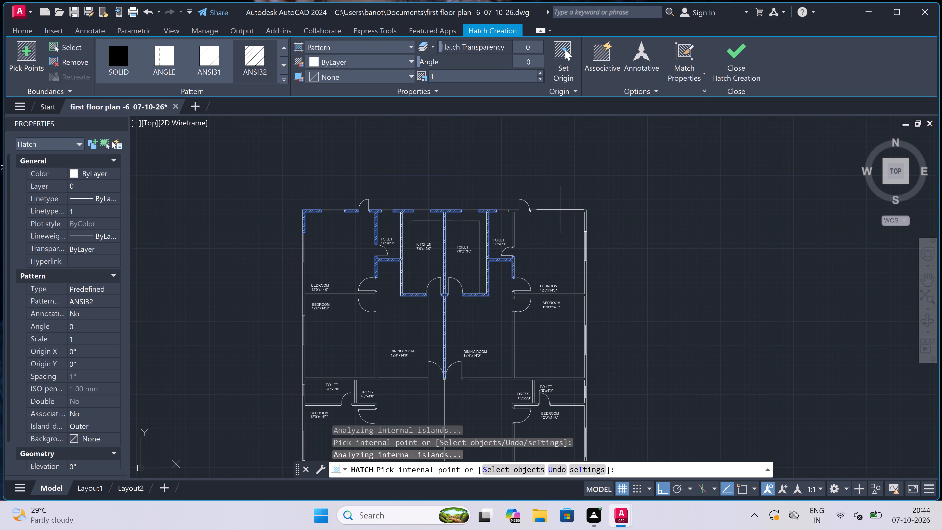
scroll(560, 209, up, 4)
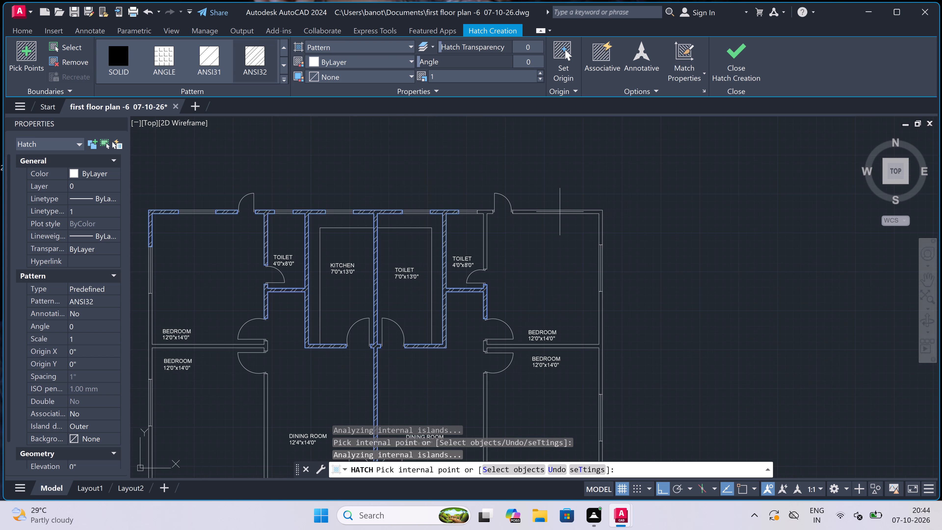
scroll(560, 212, up, 1)
click(560, 212)
scroll(561, 212, down, 6)
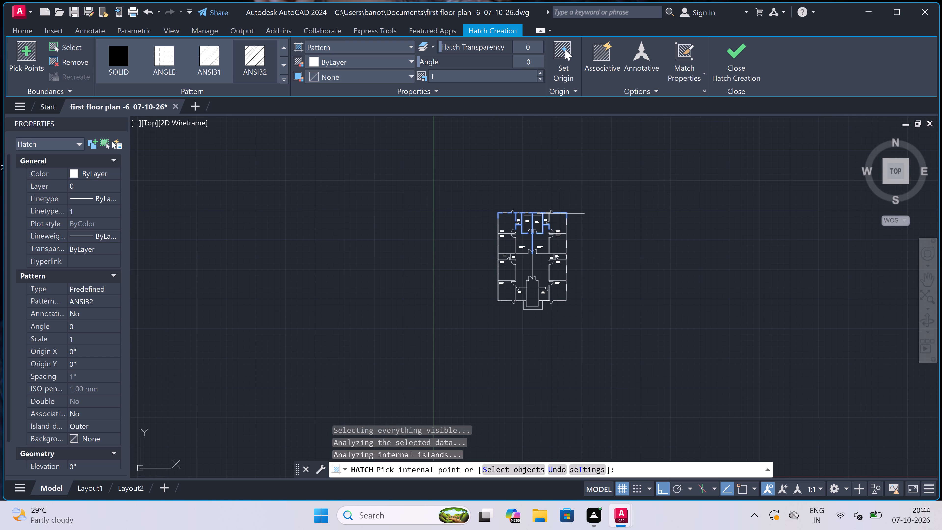
scroll(563, 238, up, 6)
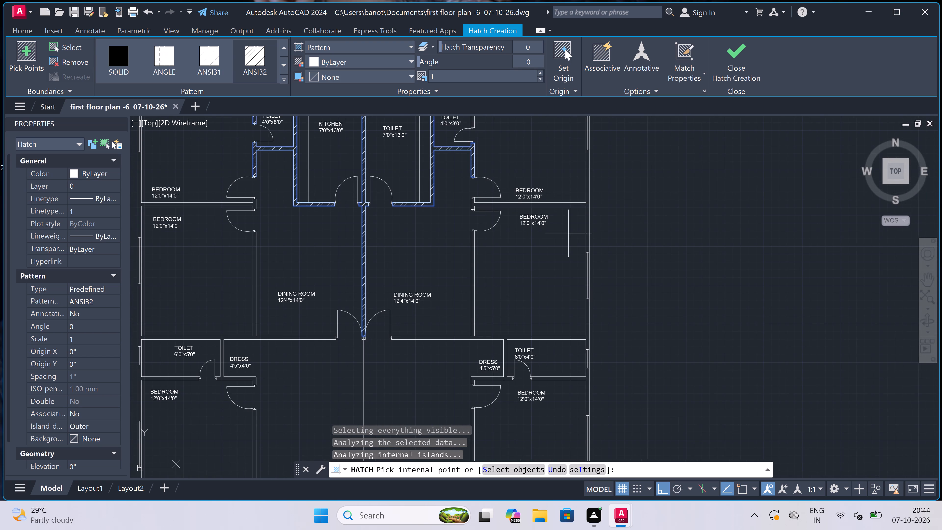
scroll(576, 199, up, 3)
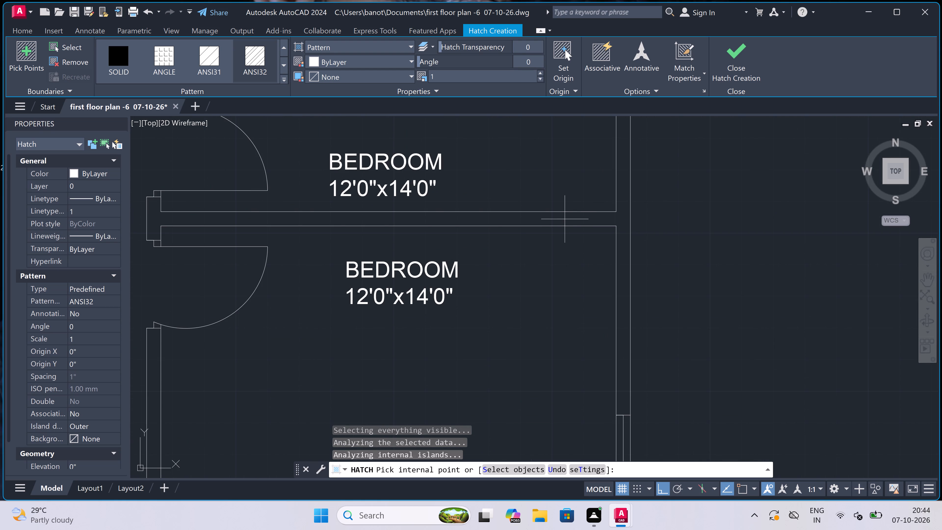
click(565, 219)
Hatch the wall below the right-hand dining room and bedroom, then the 6'0"x4'0" toilet's lower wall beside its door, using ANSI32.
scroll(565, 219, down, 9)
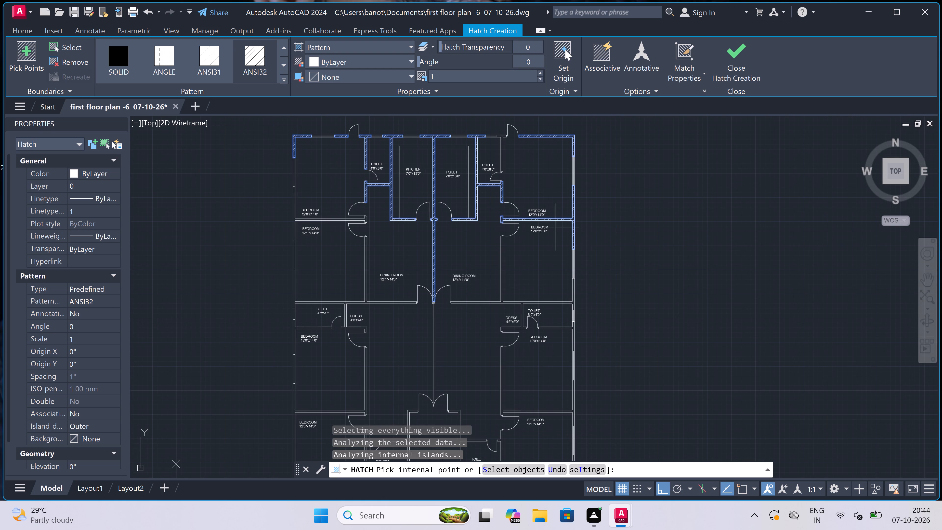
scroll(517, 300, up, 5)
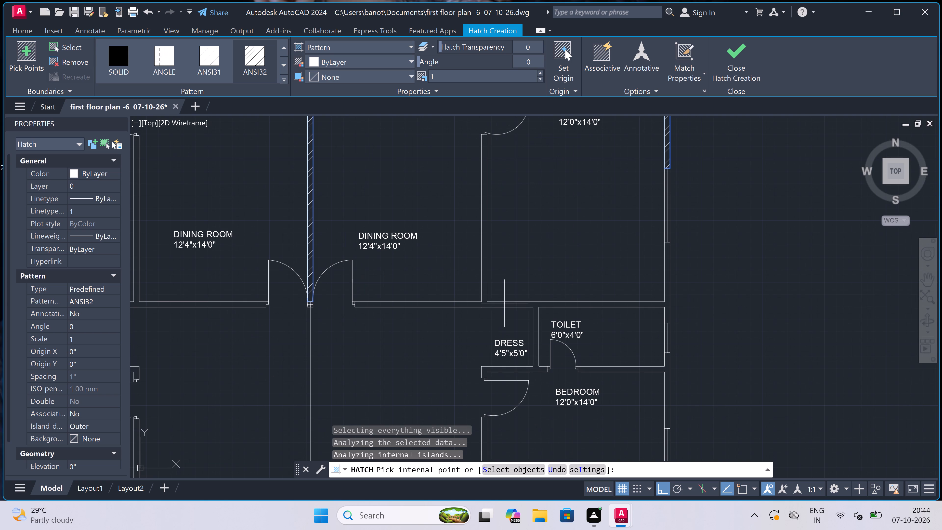
click(504, 303)
scroll(504, 304, down, 5)
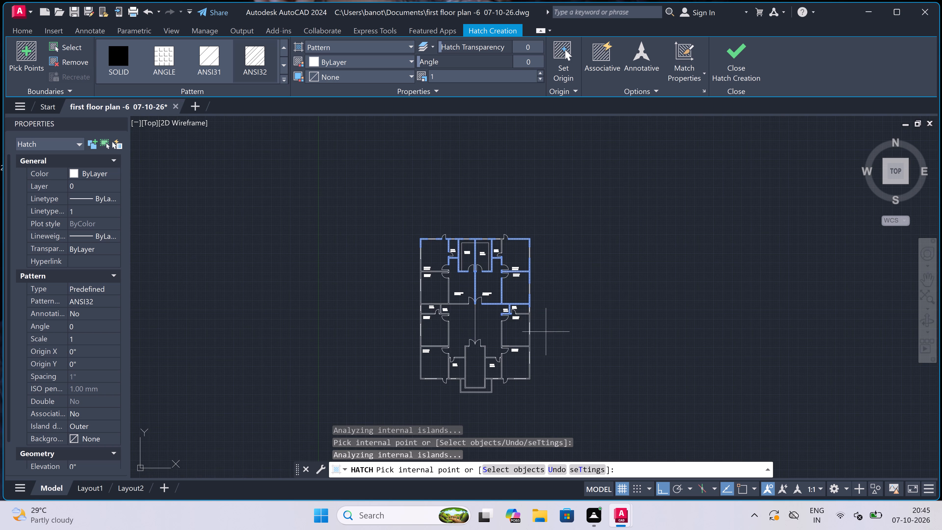
scroll(529, 323, up, 4)
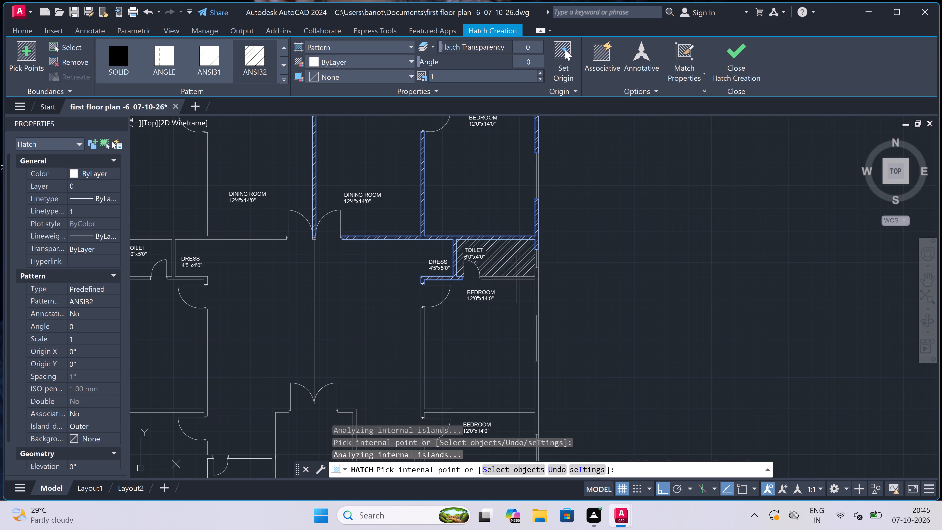
scroll(517, 282, up, 3)
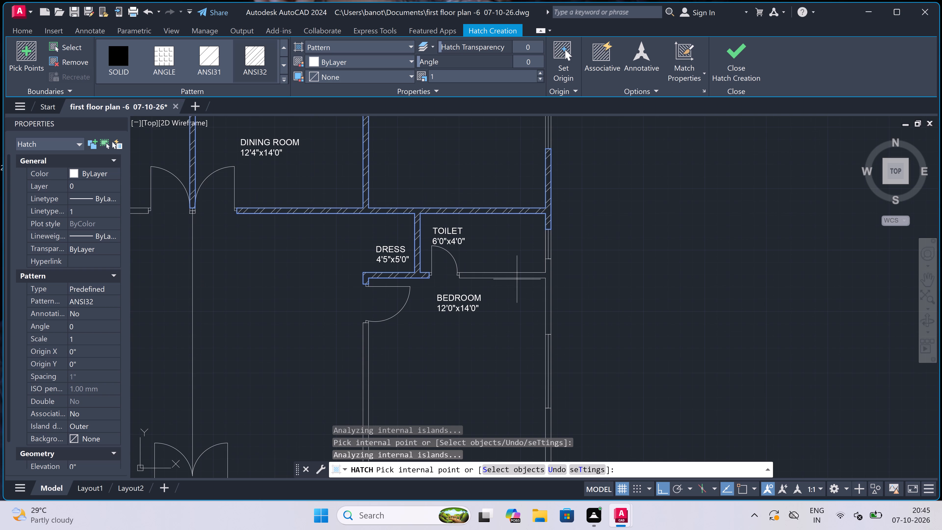
click(516, 276)
Hatch the inner wall of the bedroom below the 6'0"x4'0" toilet, including its connected lower wall, using ANSI32.
scroll(517, 276, down, 4)
scroll(493, 300, up, 3)
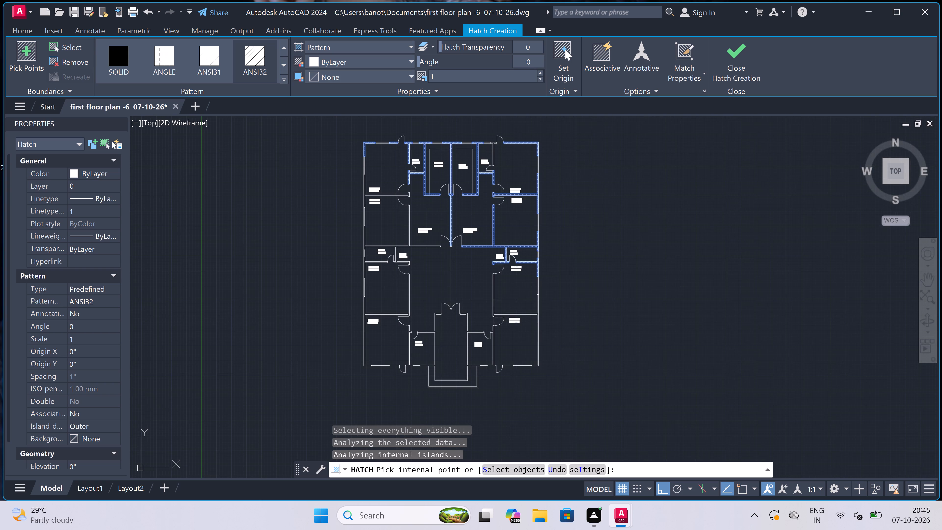
scroll(494, 300, up, 3)
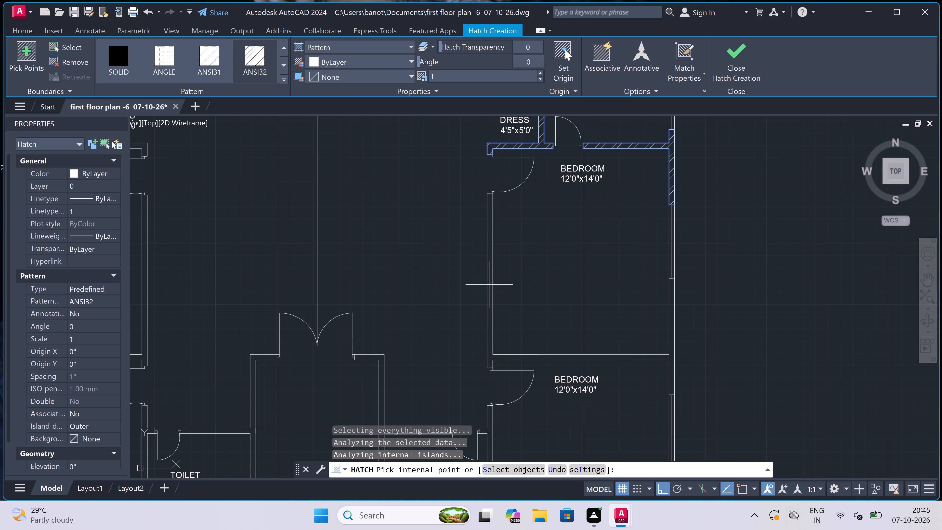
click(489, 285)
Hatch the bottom-right bedroom's outer corner wall, the bottom wall piece beside its door, and the wall shared with the toilet using ANSI32.
scroll(490, 285, down, 5)
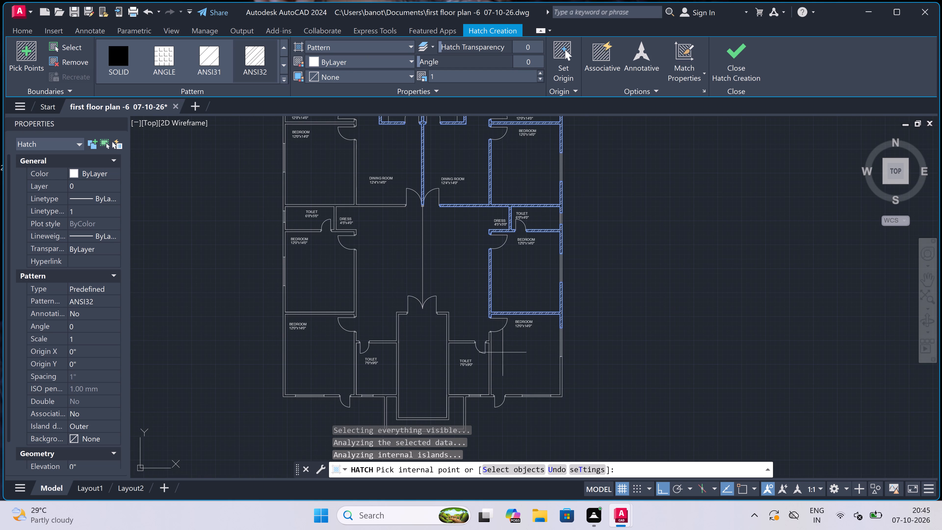
scroll(535, 403, up, 4)
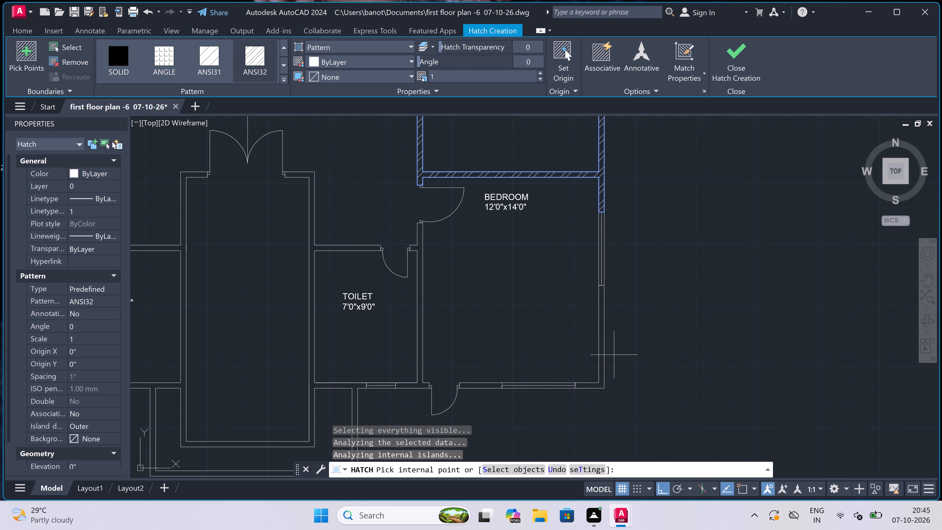
click(600, 343)
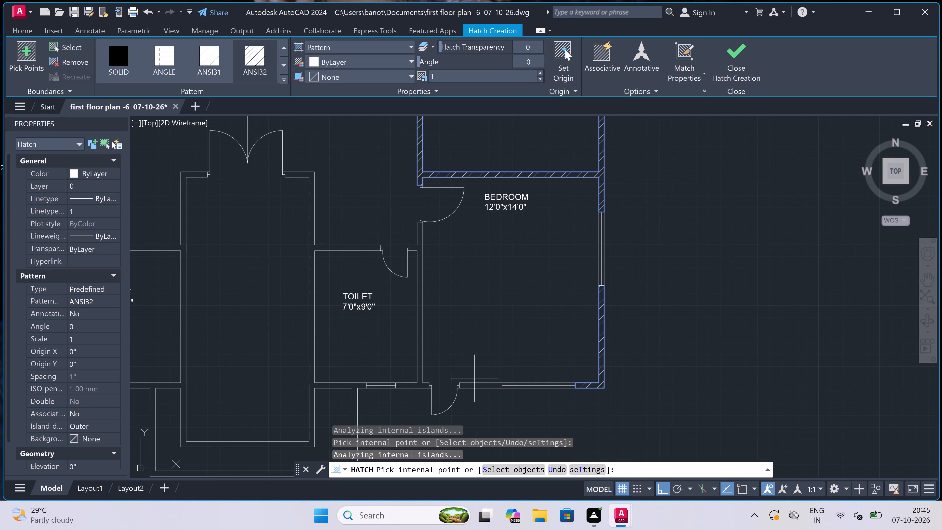
click(473, 386)
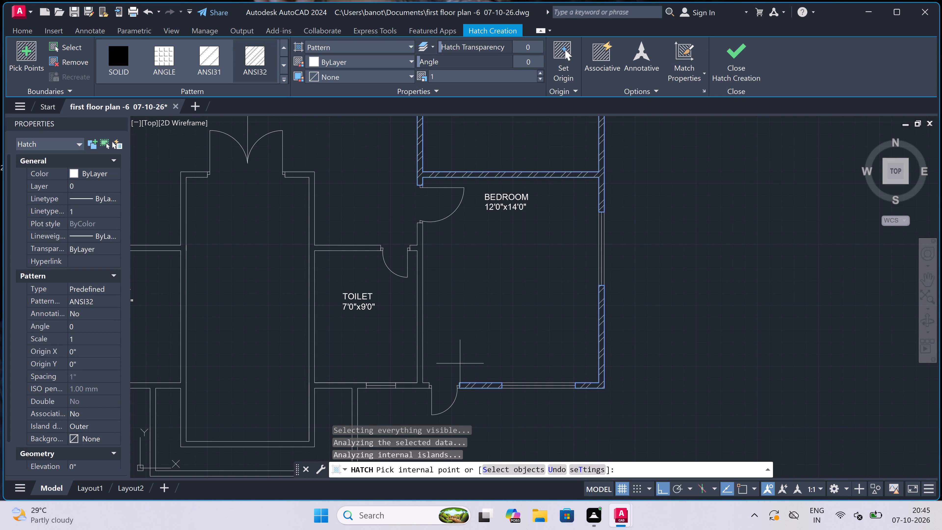
click(419, 314)
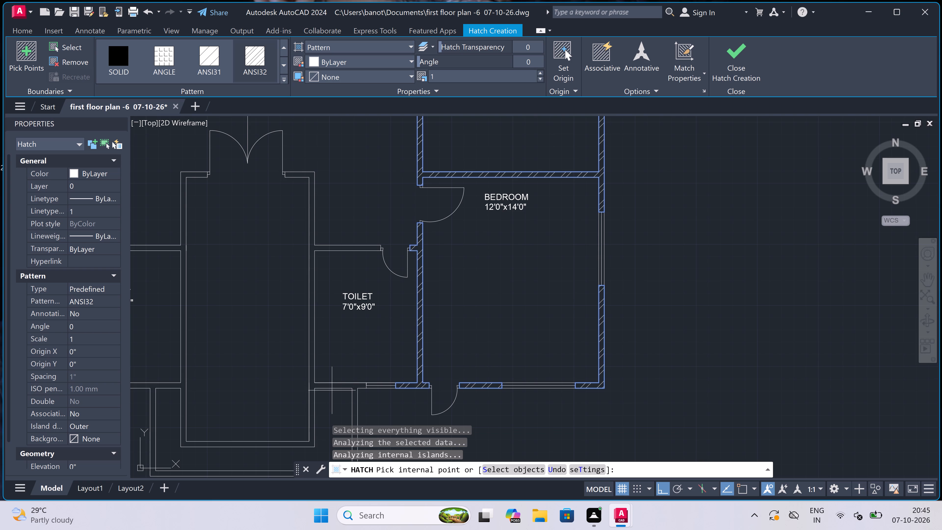
Hatch the connected walls of the bottom central room, its projecting surround and the adjoining 7'0"x9'0" toilets using ANSI32.
scroll(414, 328, down, 6)
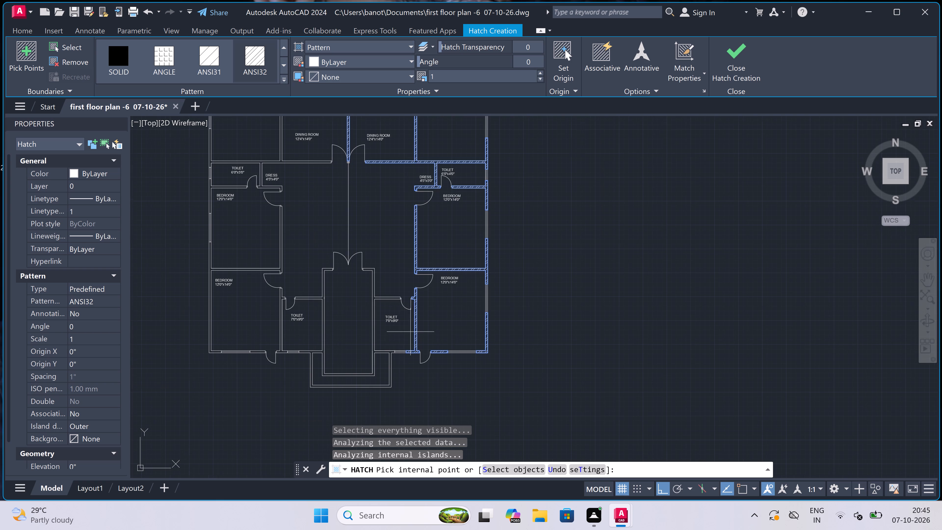
scroll(340, 367, up, 2)
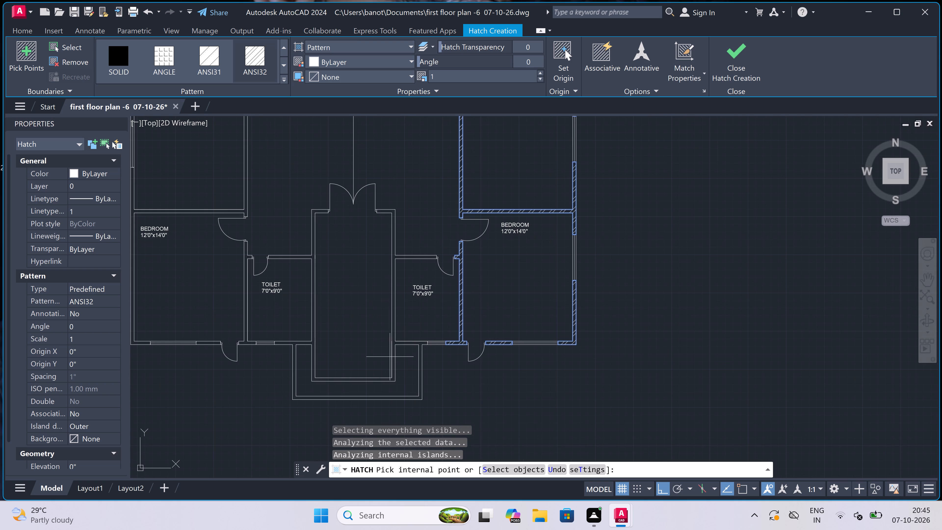
scroll(412, 342, up, 2)
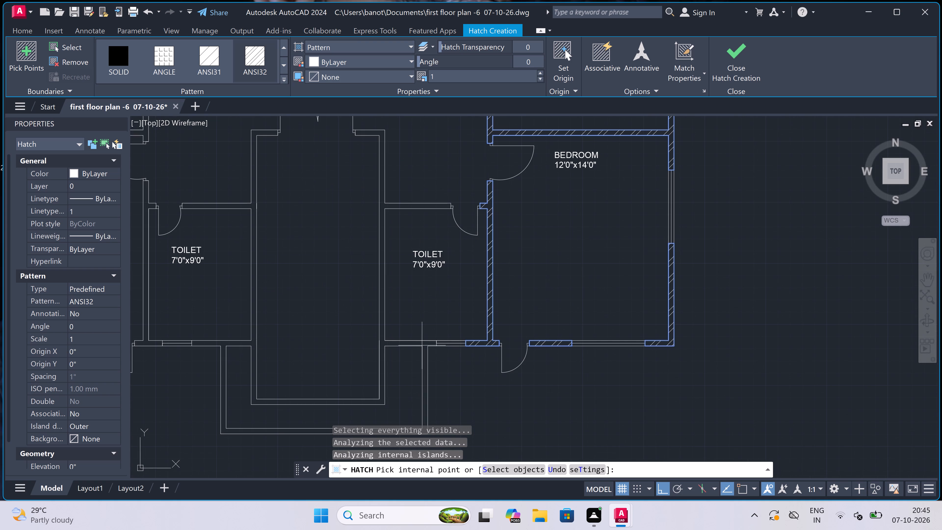
click(426, 343)
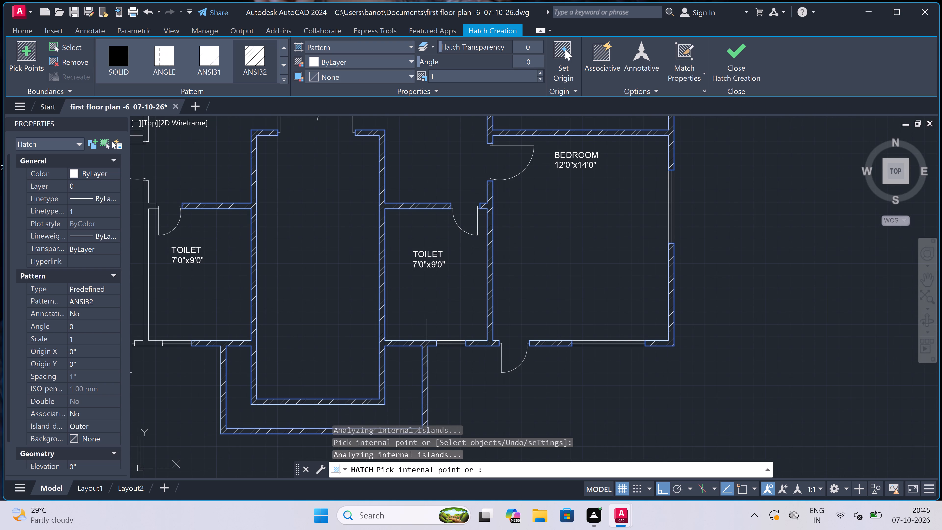
Hatch the bottom-left bedroom's wall shared with the toilet and its outer wall, including the connected wall above, using ANSI32.
scroll(449, 332, down, 4)
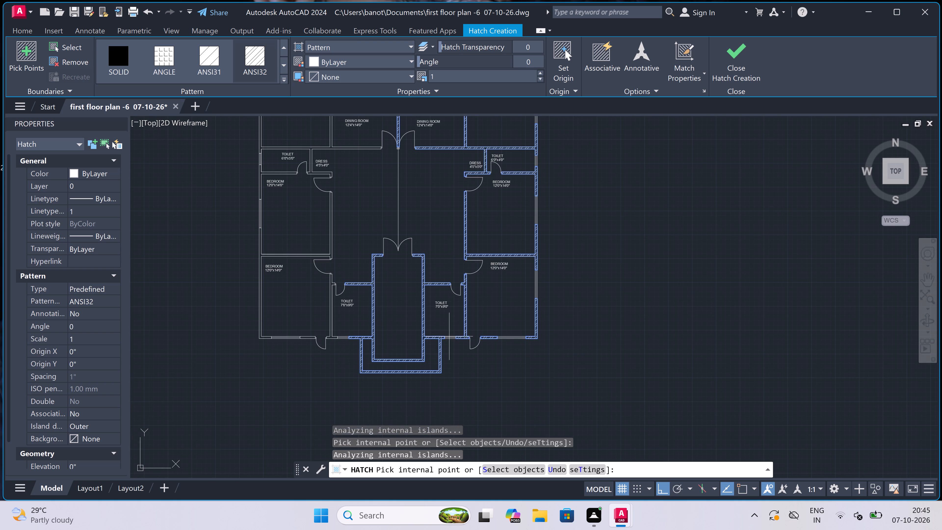
scroll(302, 310, up, 2)
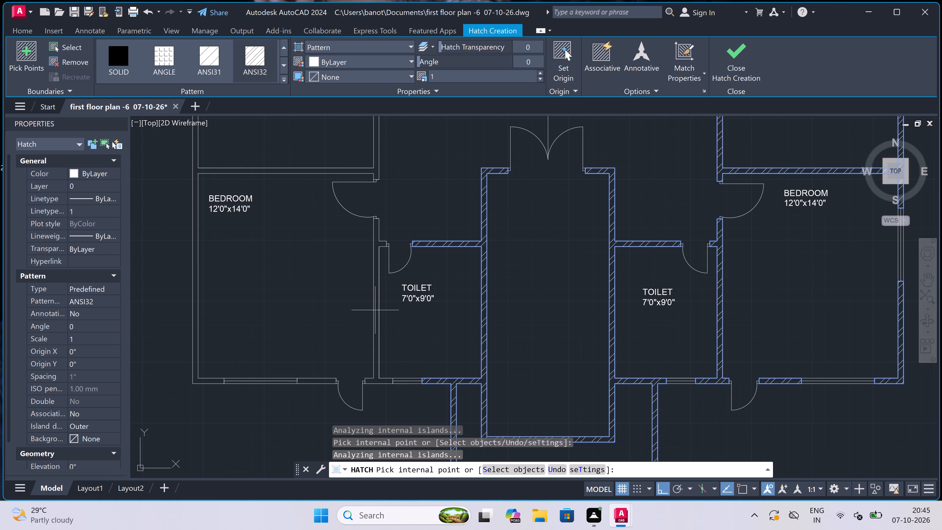
click(377, 309)
scroll(318, 307, down, 3)
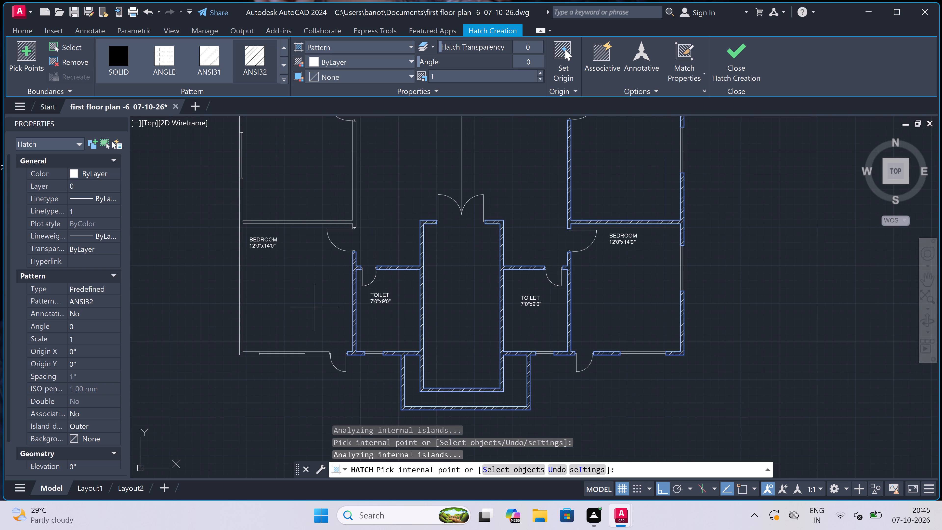
scroll(215, 304, up, 2)
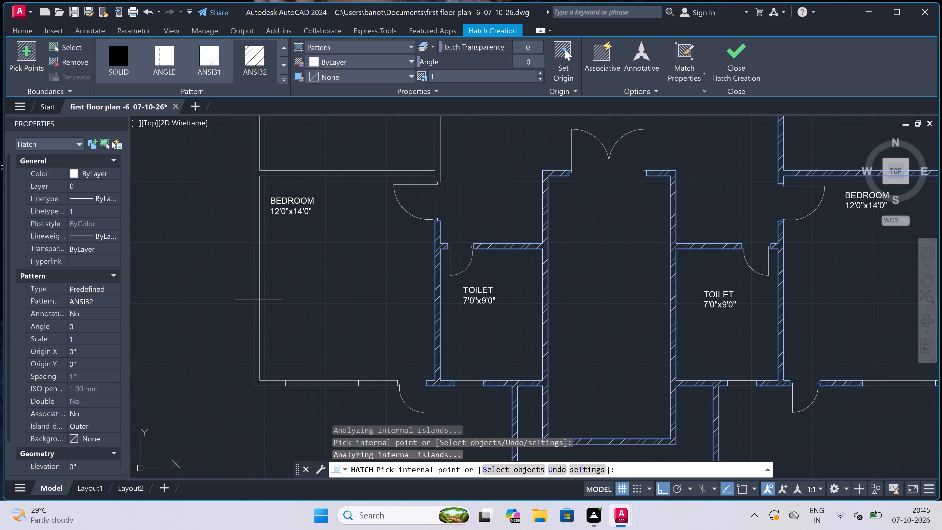
click(257, 299)
scroll(426, 314, down, 4)
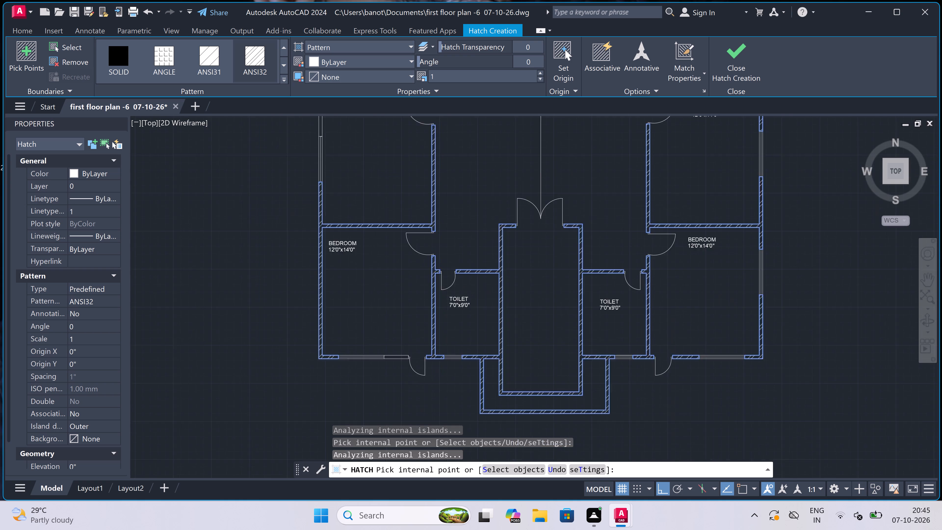
scroll(418, 265, up, 3)
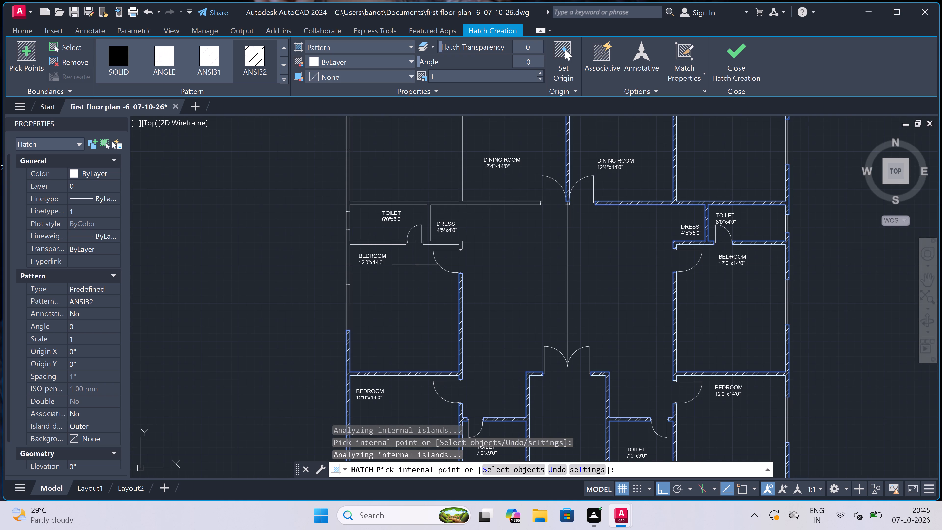
Hatch the walls around the 6'0"x5'0" toilet and 4'5"x4'0" dress, including connected outer and dining room walls, using ANSI32.
scroll(358, 244, up, 1)
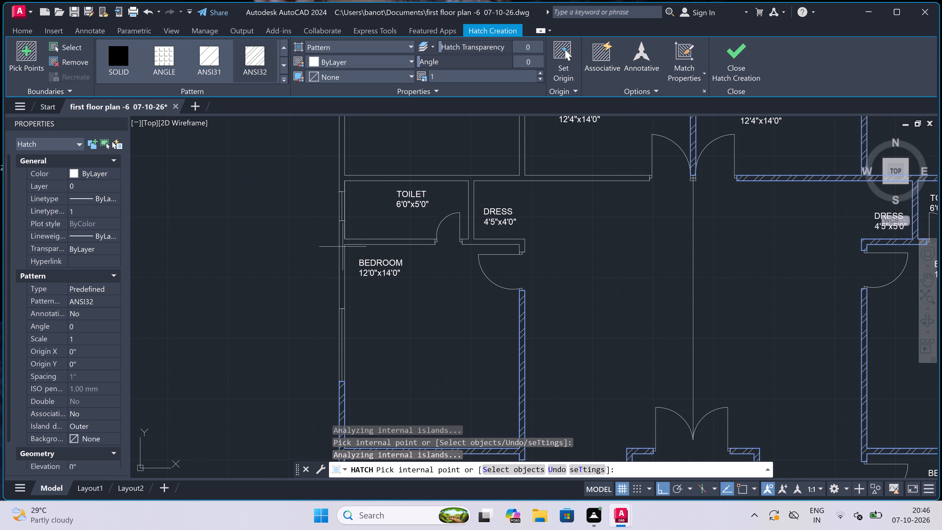
click(343, 246)
scroll(343, 246, down, 3)
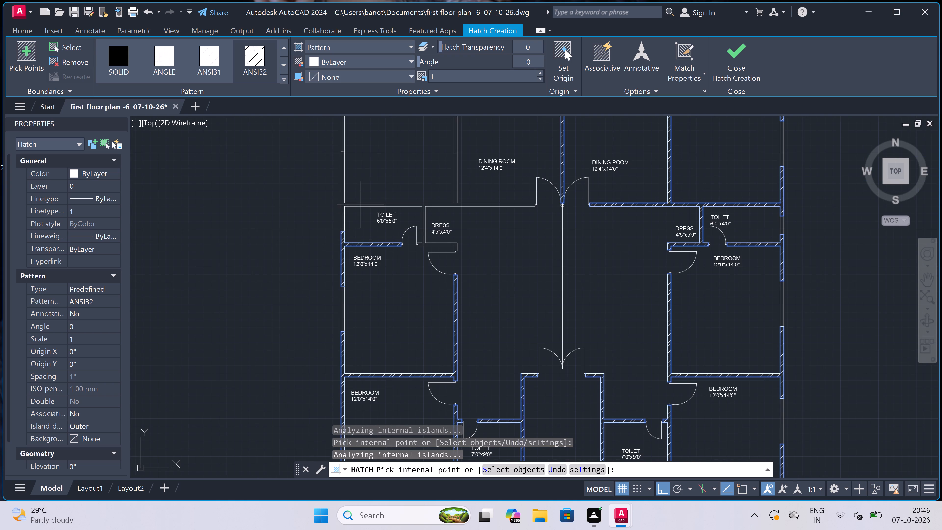
scroll(360, 201, up, 3)
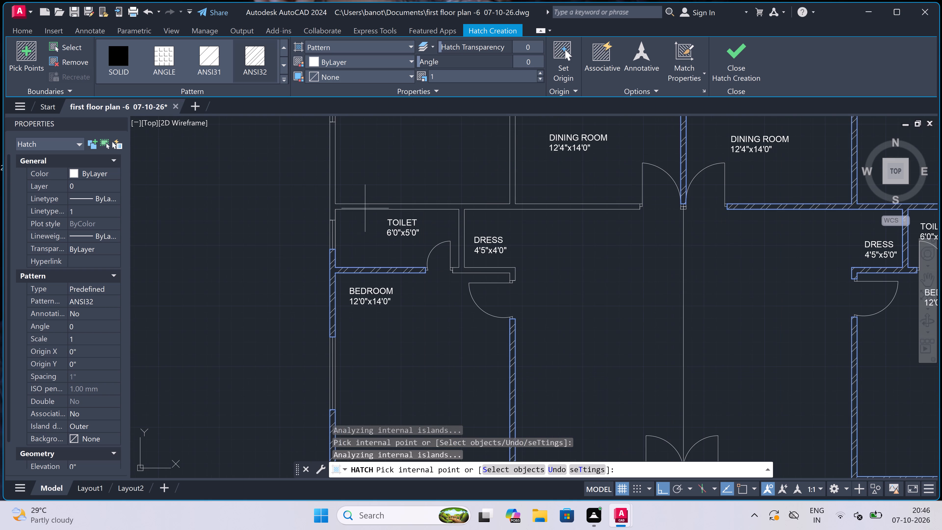
click(366, 206)
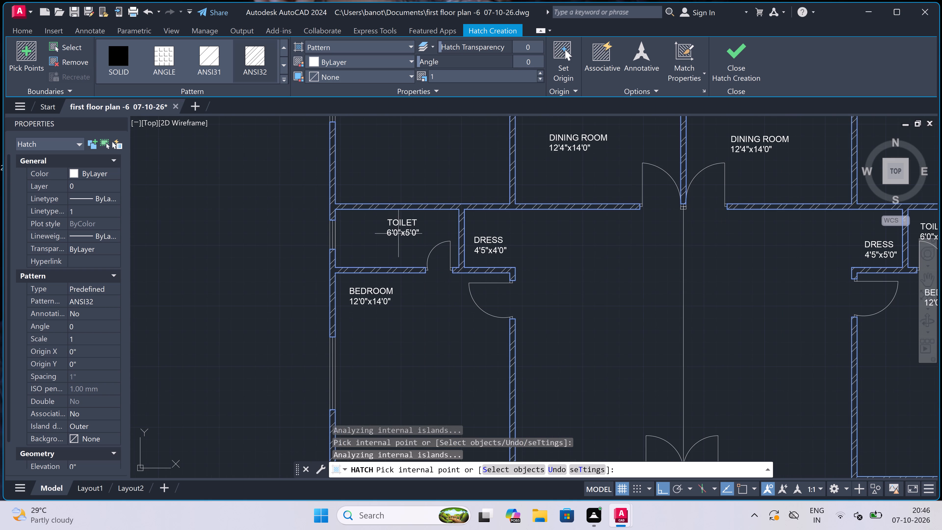
scroll(418, 243, down, 5)
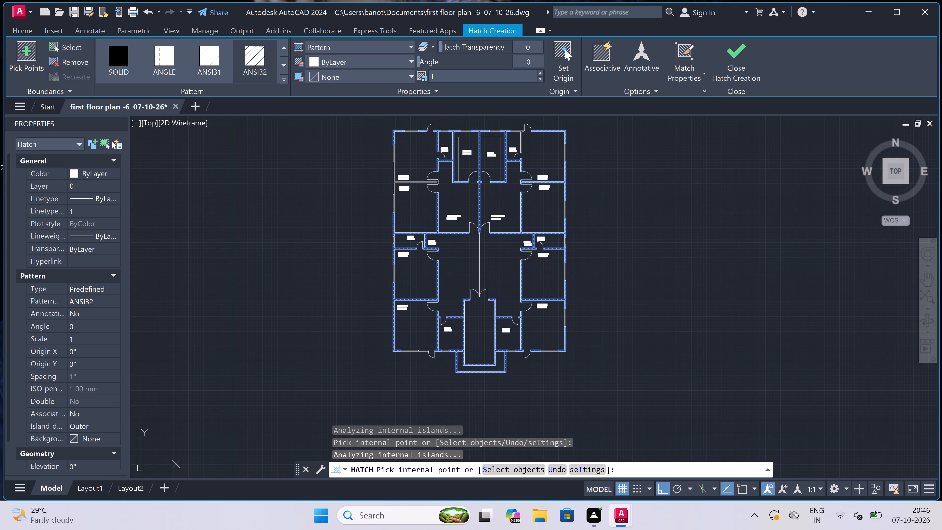
Hatch the wall between the two upper-left bedrooms and its connected outer wall using ANSI32, and finish hatching.
scroll(396, 175, up, 3)
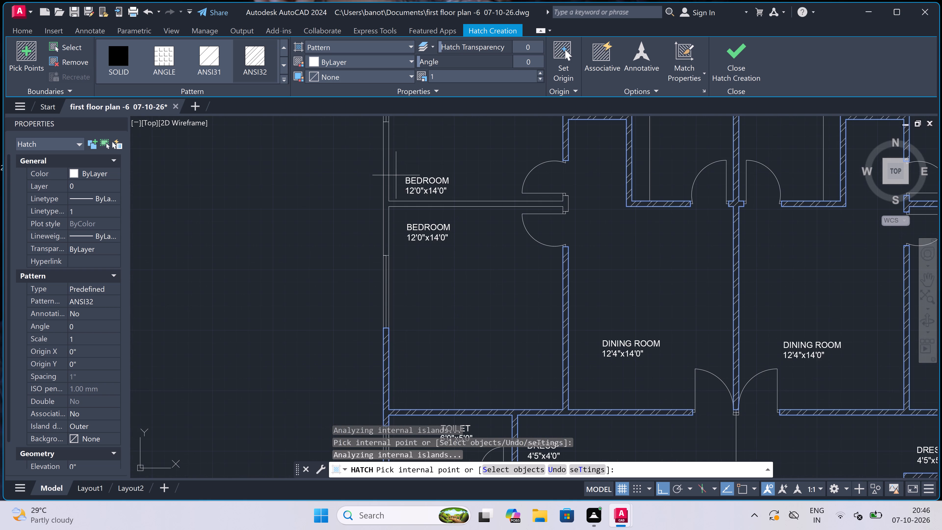
click(387, 196)
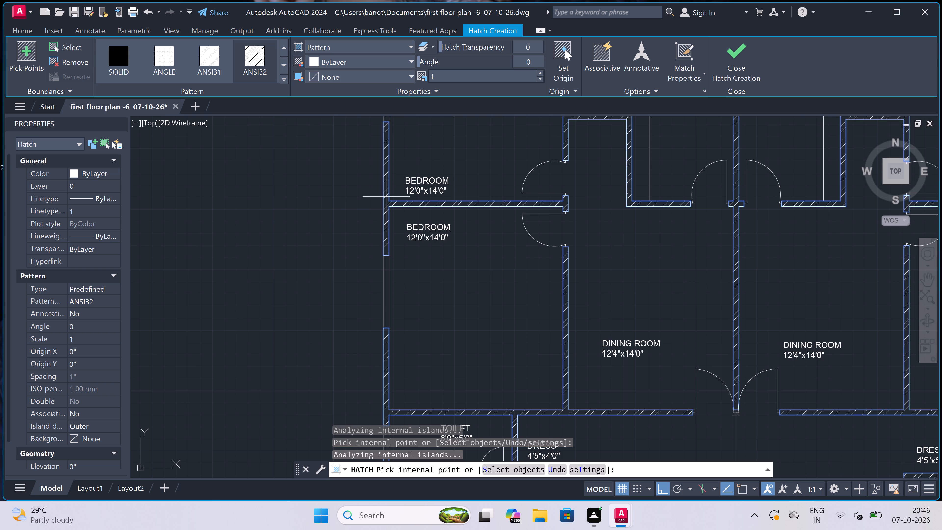
scroll(387, 196, down, 10)
scroll(395, 177, up, 3)
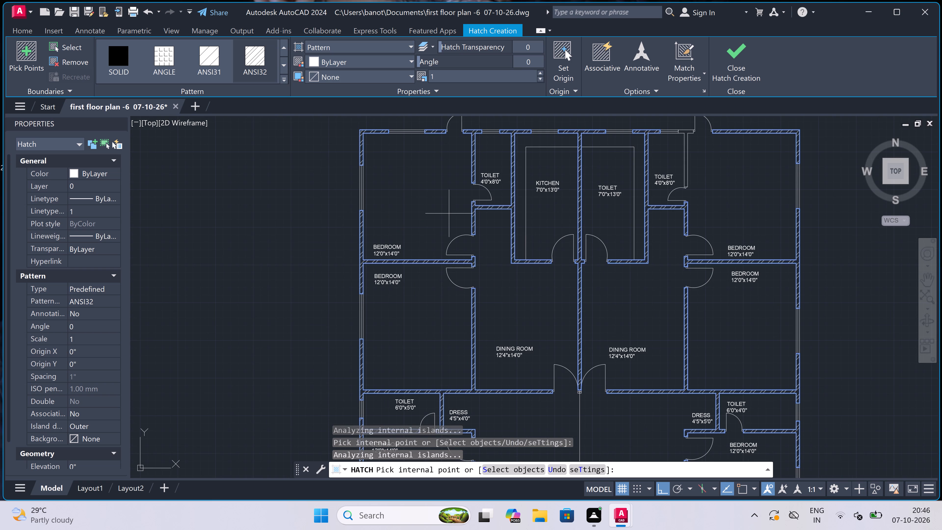
key(Escape)
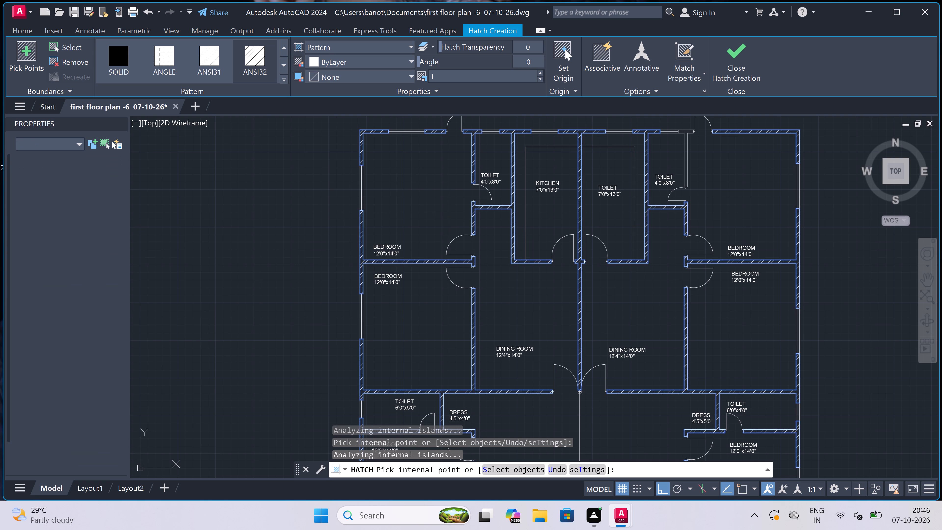
Draw a horizontal line across the bottom central room between its side walls, level with the toilets' upper walls.
scroll(449, 213, down, 3)
scroll(452, 214, up, 3)
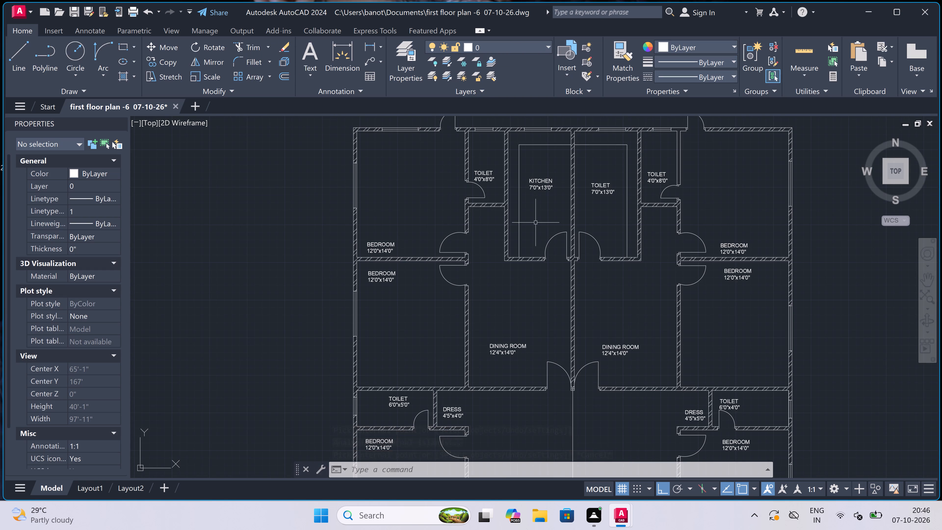
scroll(493, 197, down, 4)
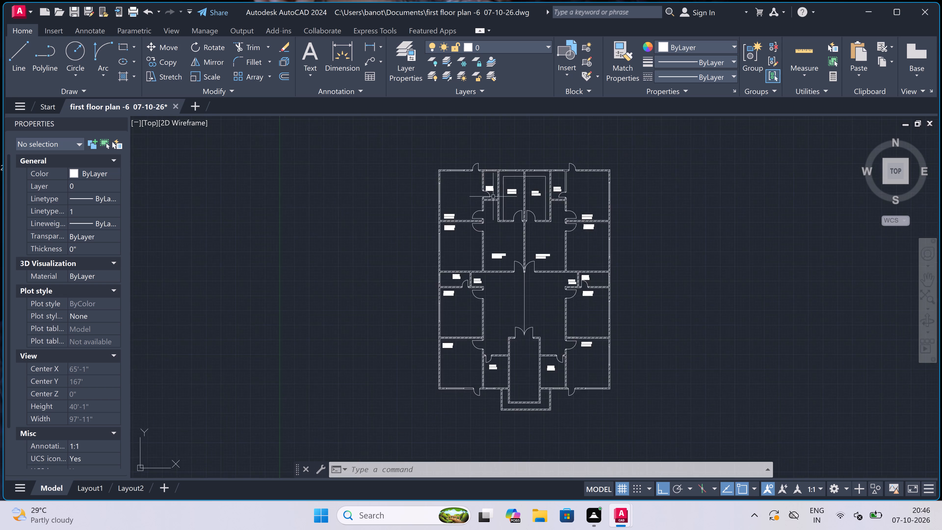
scroll(497, 193, up, 3)
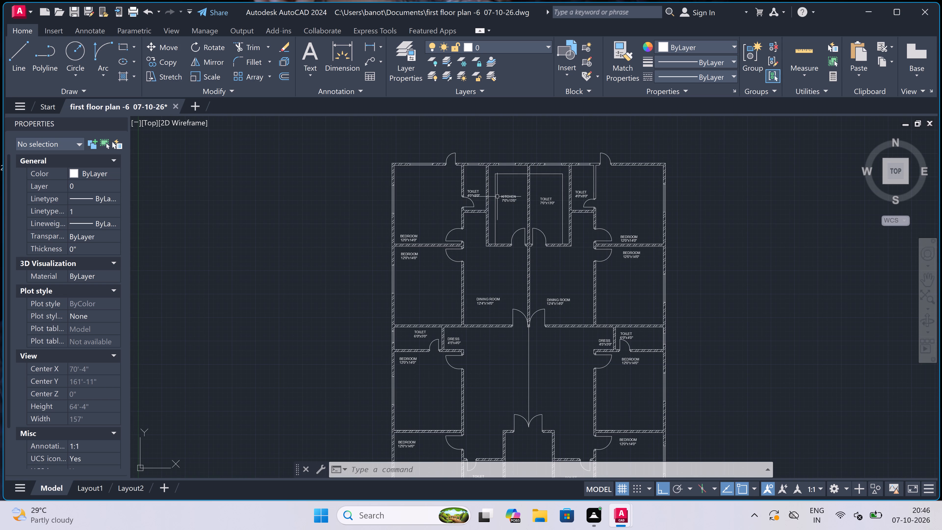
scroll(497, 198, down, 2)
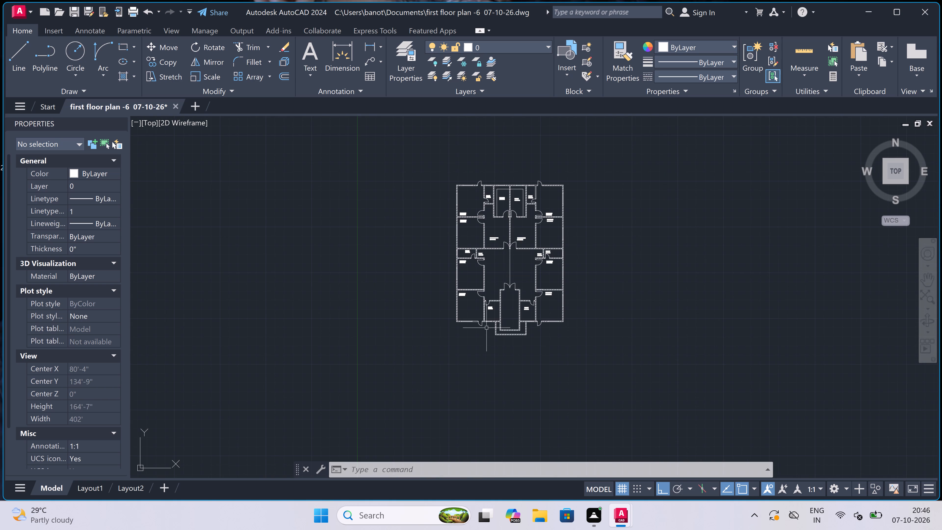
scroll(511, 298, up, 2)
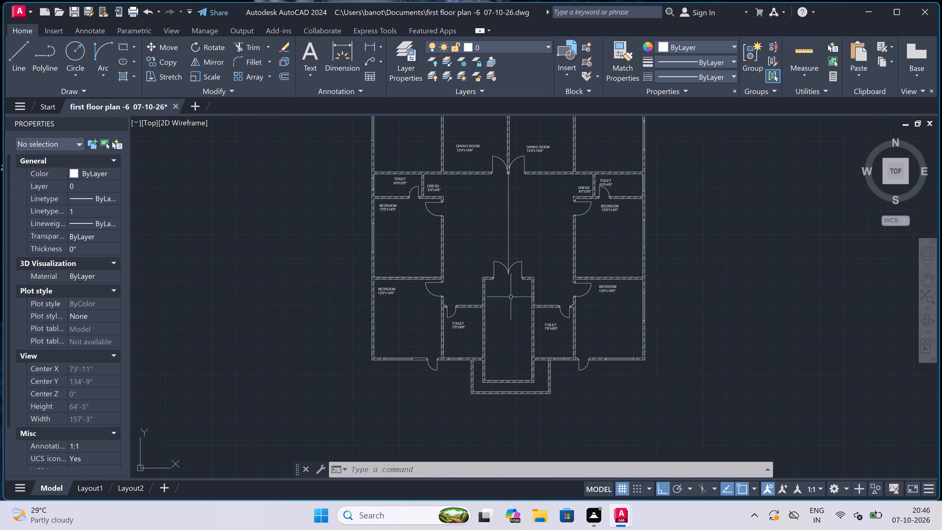
scroll(500, 341, up, 1)
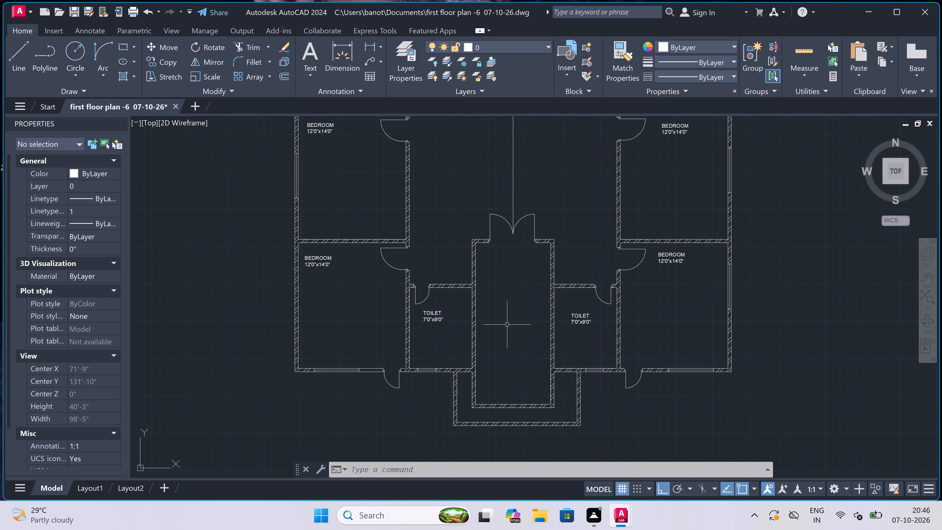
key(l)
key(space)
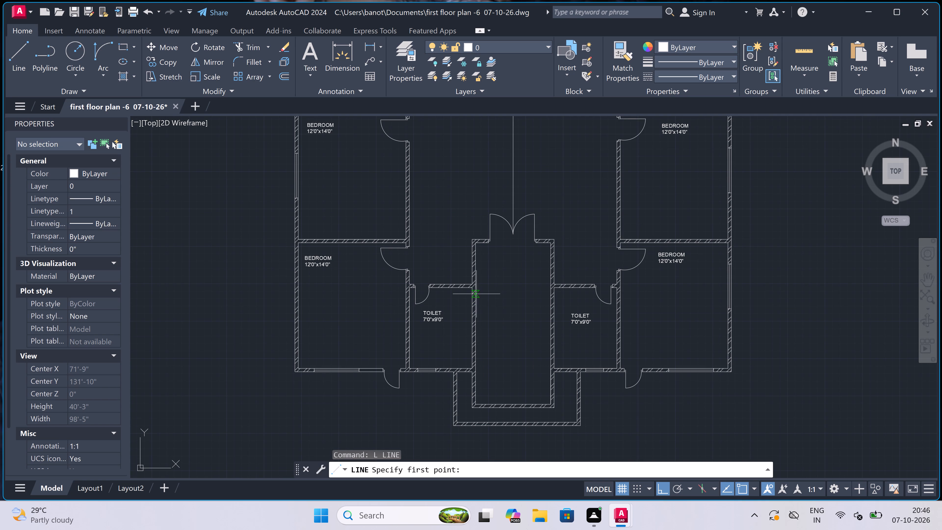
scroll(478, 291, up, 1)
drag(472, 283, 472, 286)
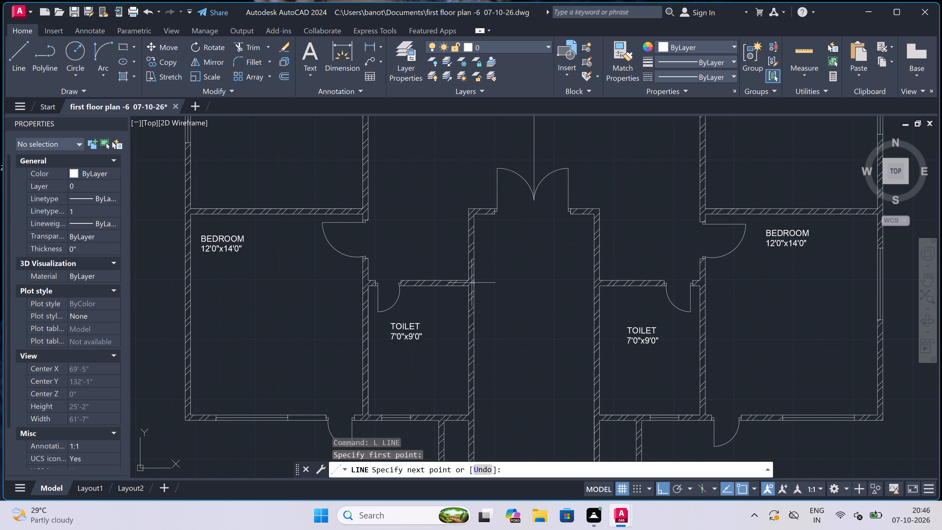
click(590, 283)
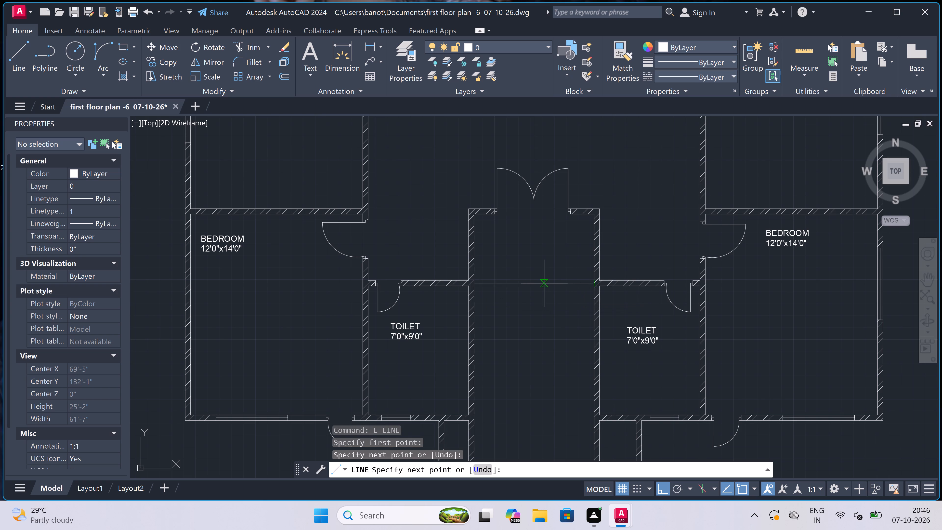
Draw a vertical centre line about 10'-8" long downward from the midpoint of the horizontal line in the central room.
click(537, 282)
scroll(537, 282, down, 3)
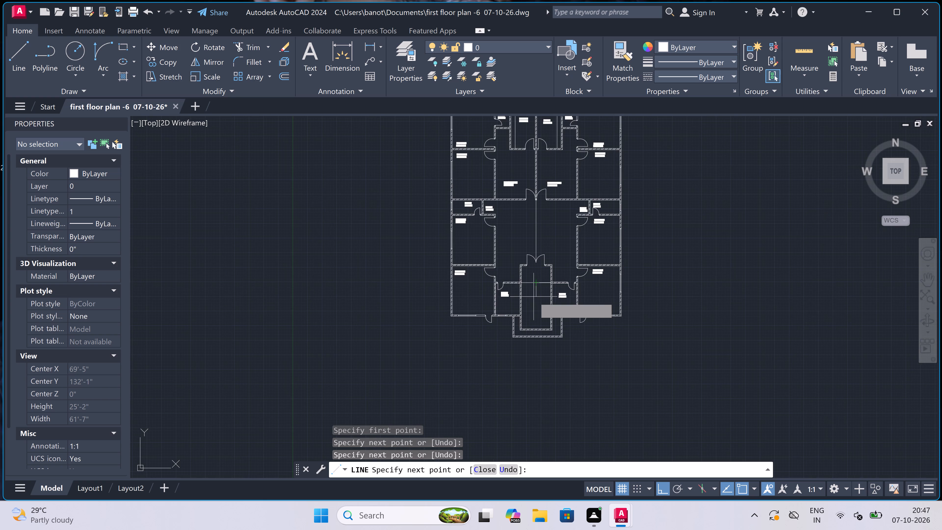
scroll(534, 297, up, 3)
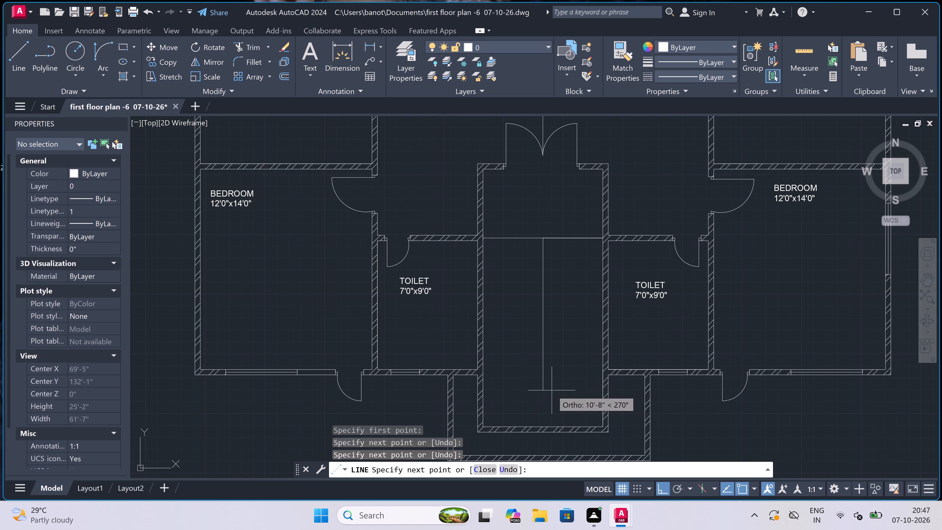
click(539, 386)
key(Escape)
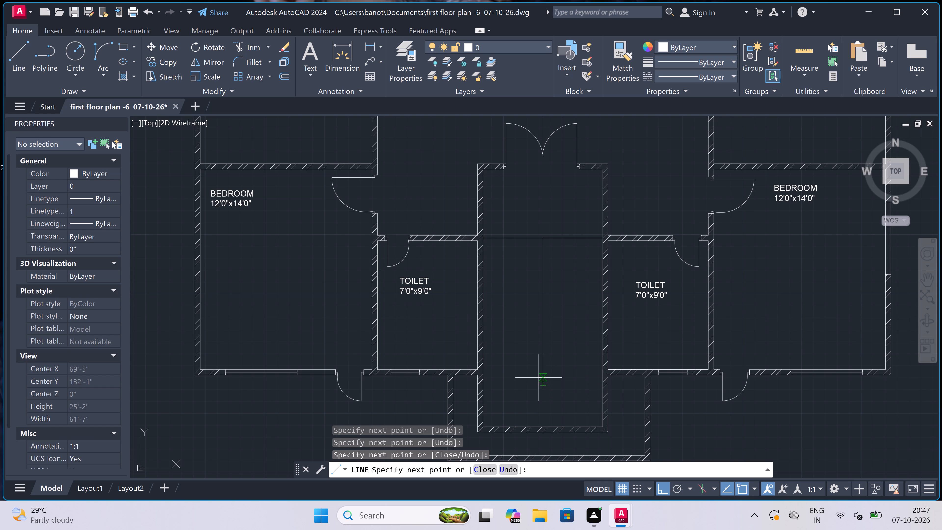
Offset the horizontal line downward repeatedly at 9" spacing with the Multiple option to lay out the upper stair treads.
key(o)
key(space)
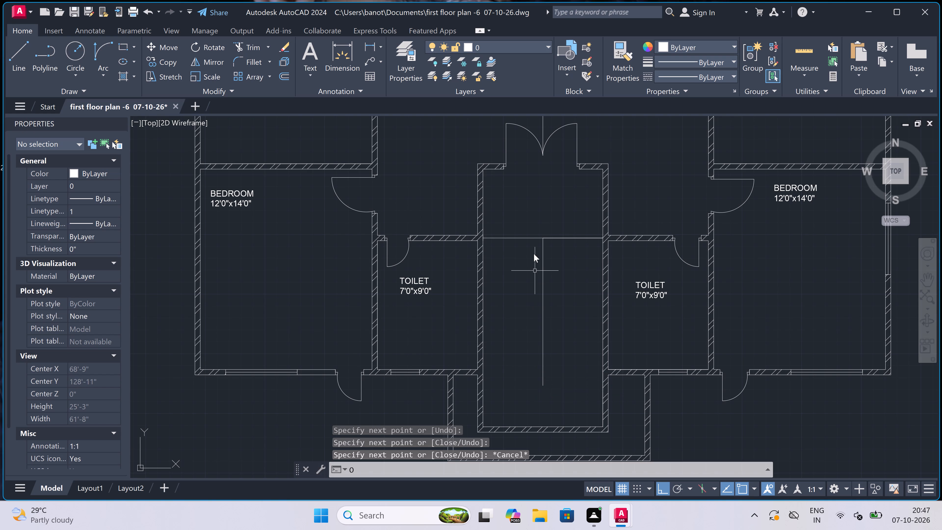
click(528, 236)
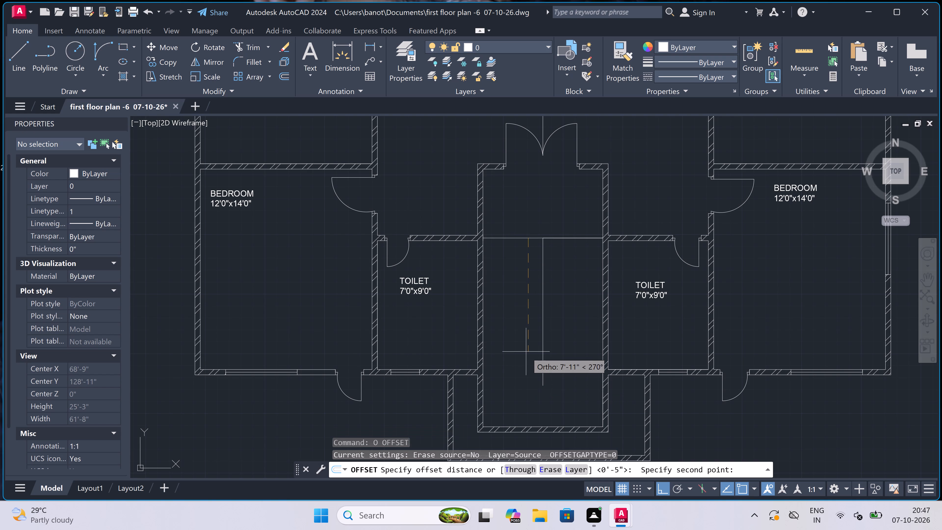
key(9)
key(shift+quotedbl)
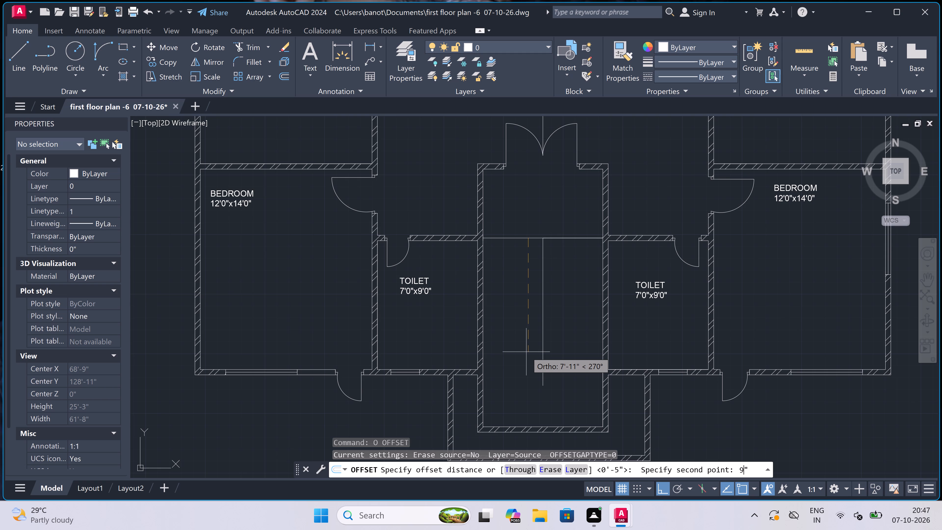
key(space)
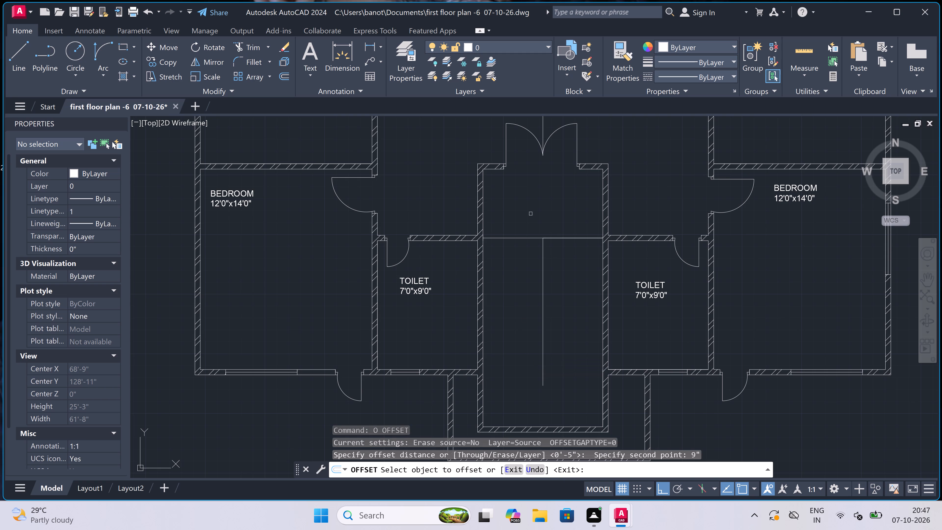
click(531, 237)
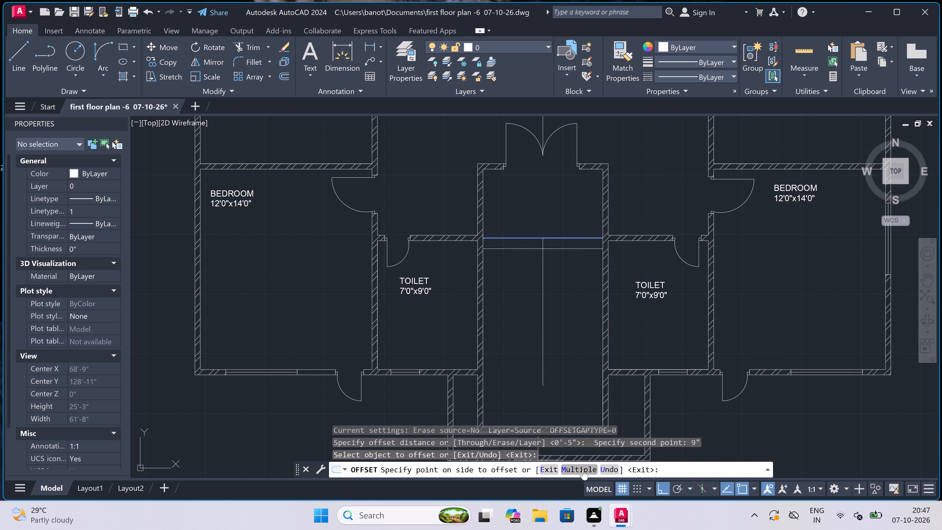
click(566, 466)
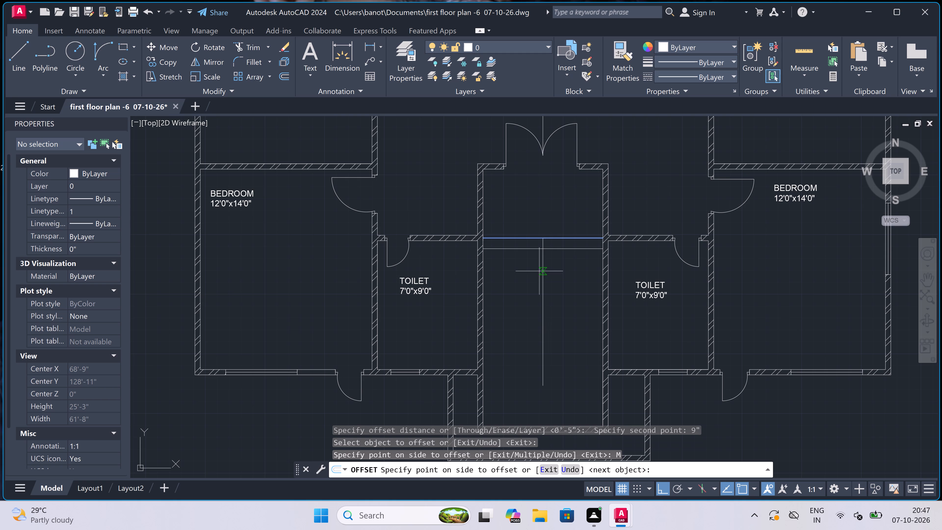
double_click(521, 295)
click(520, 306)
click(521, 312)
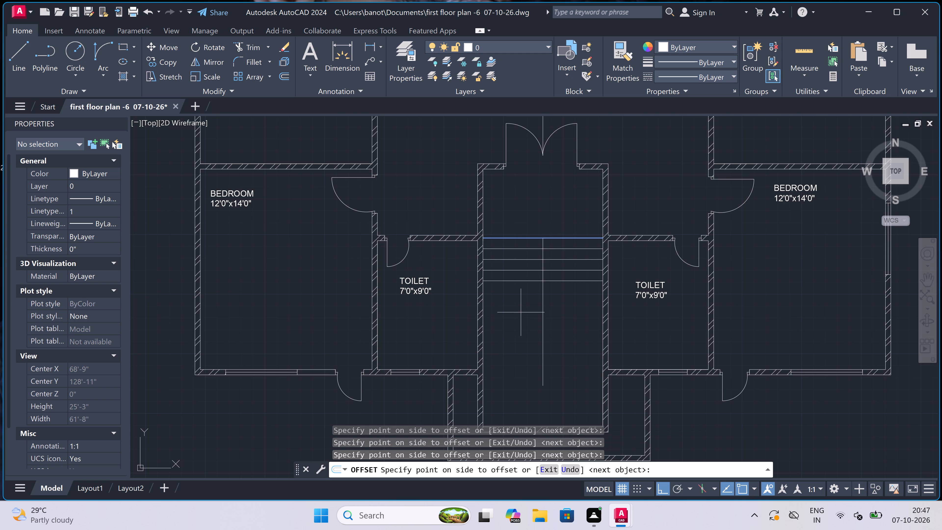
click(521, 327)
click(521, 335)
click(522, 348)
Continue the 9" offsets downward until the stair treads reach just above the lower end of the vertical centre line.
scroll(536, 277, down, 3)
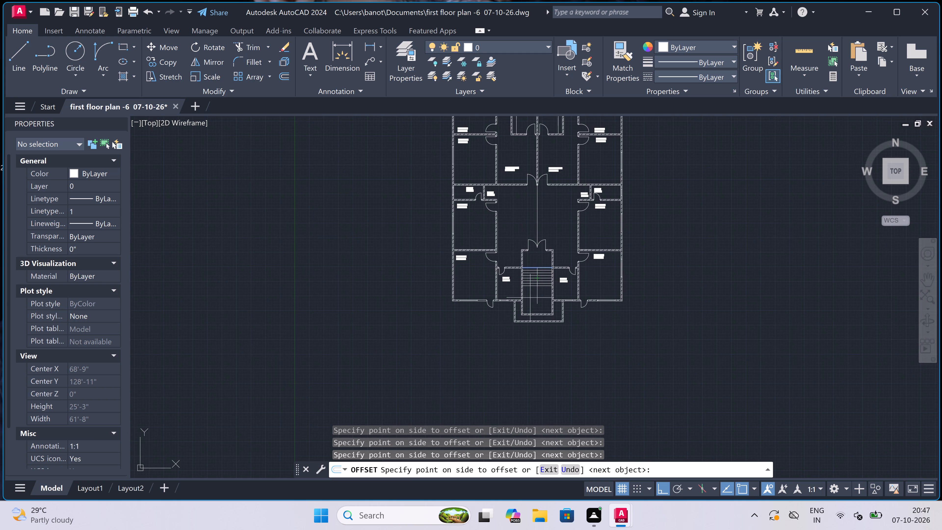
scroll(530, 298, up, 3)
click(529, 308)
triple_click(529, 322)
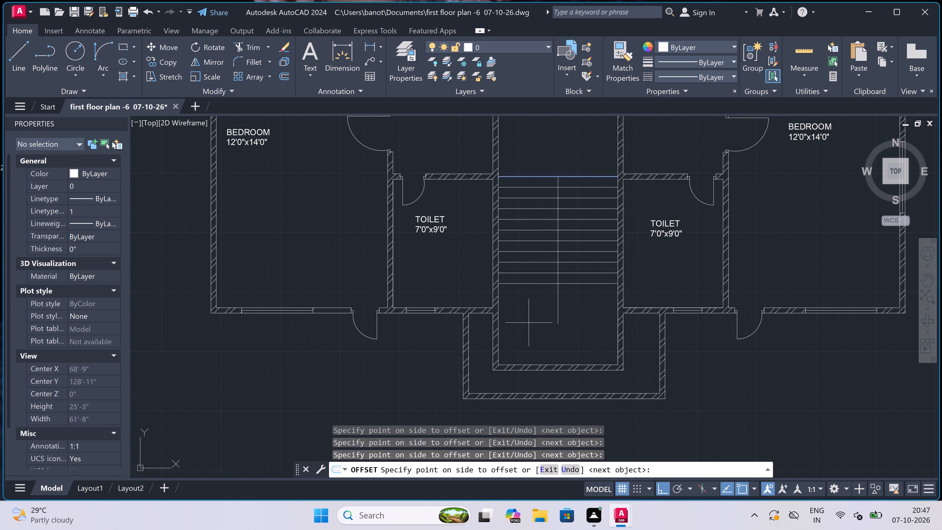
click(529, 323)
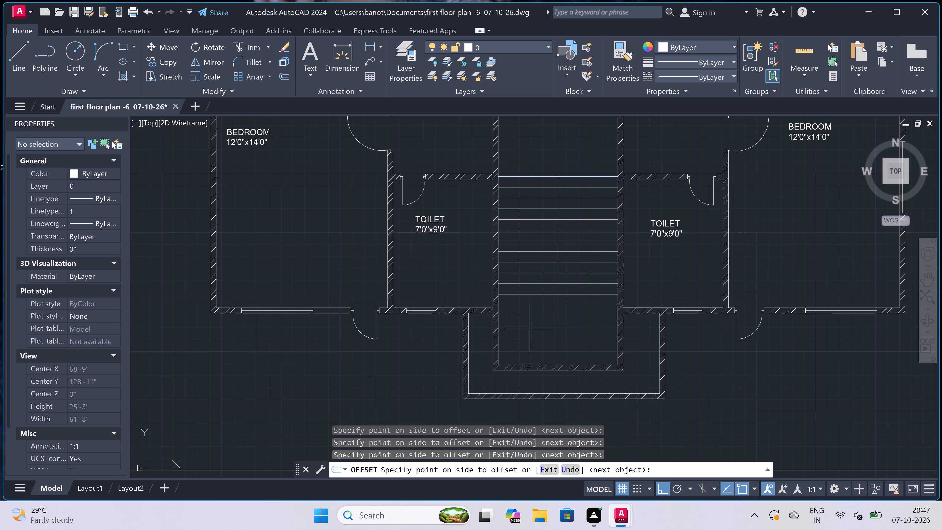
click(530, 328)
click(529, 334)
click(529, 334)
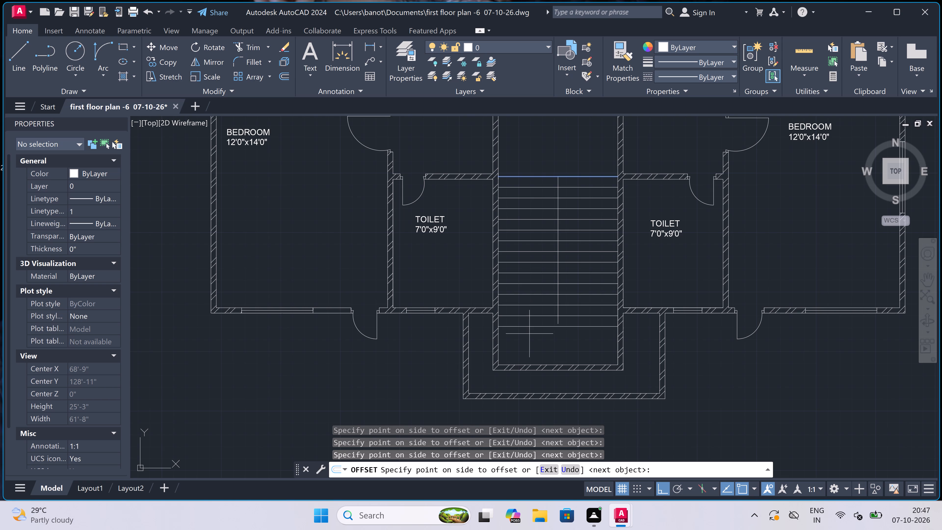
key(Escape)
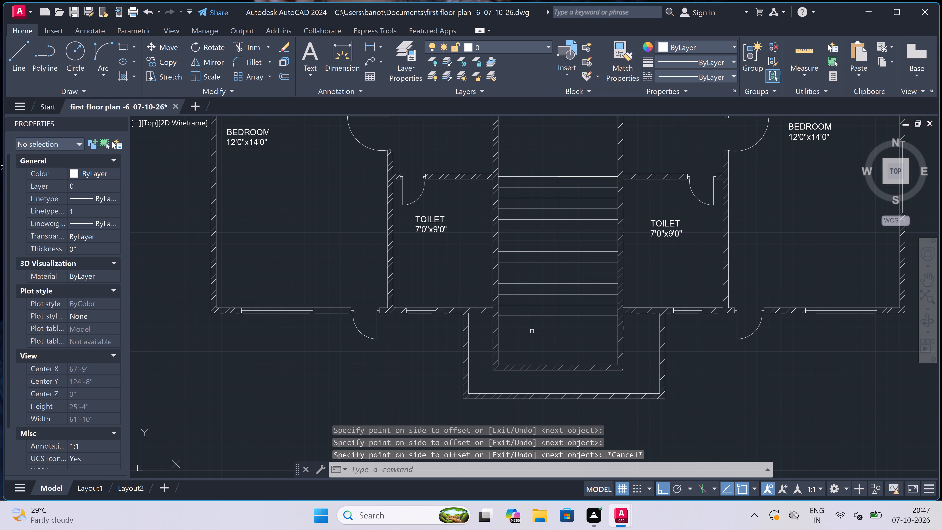
Trim off the end of the stair's vertical centre line that extends below the lowest tread.
text(tr)
key(space)
scroll(555, 318, up, 3)
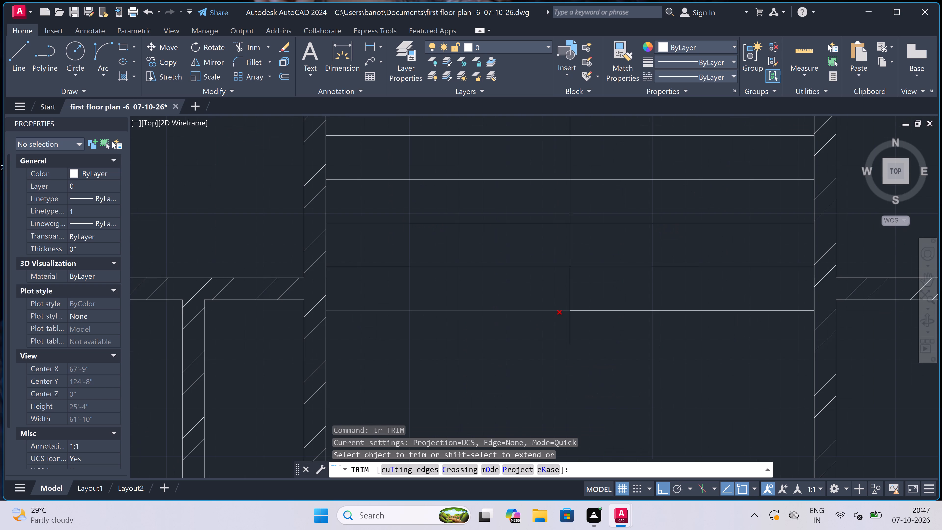
click(585, 326)
click(518, 328)
scroll(518, 327, down, 4)
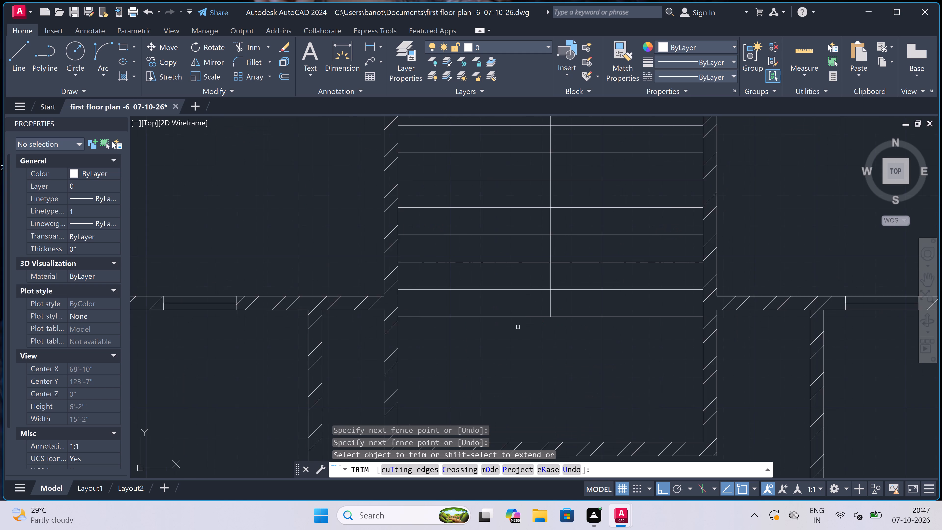
key(Escape)
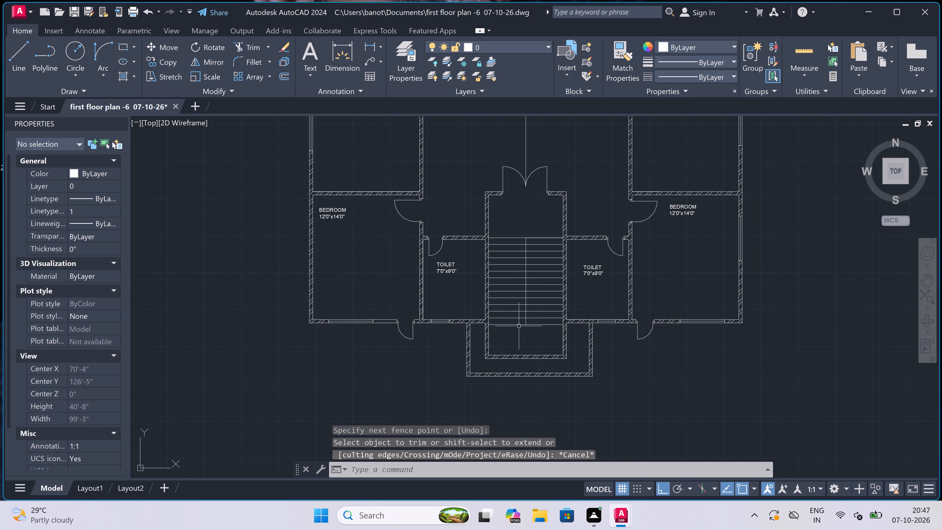
Draw a U-shaped stair travel line down through the left flight, across the lower landing and partway up the right flight.
text(l)
key(space)
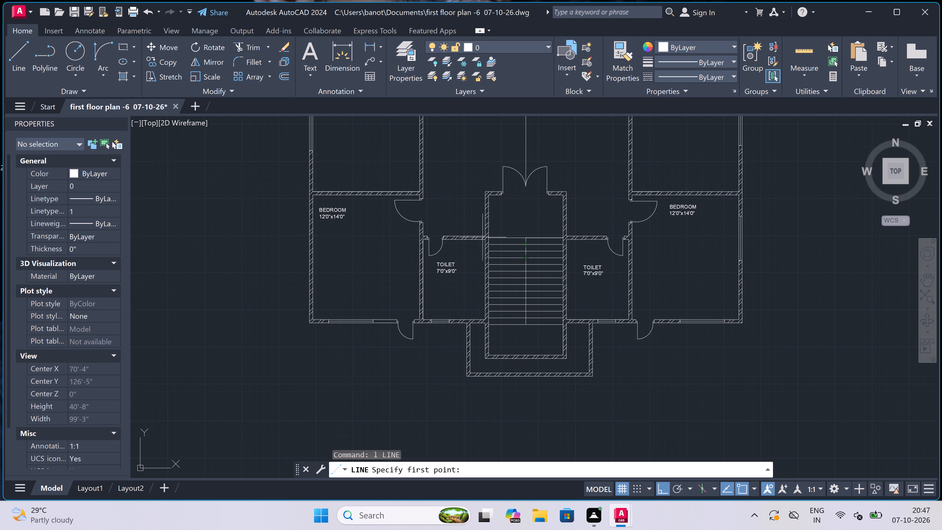
click(504, 230)
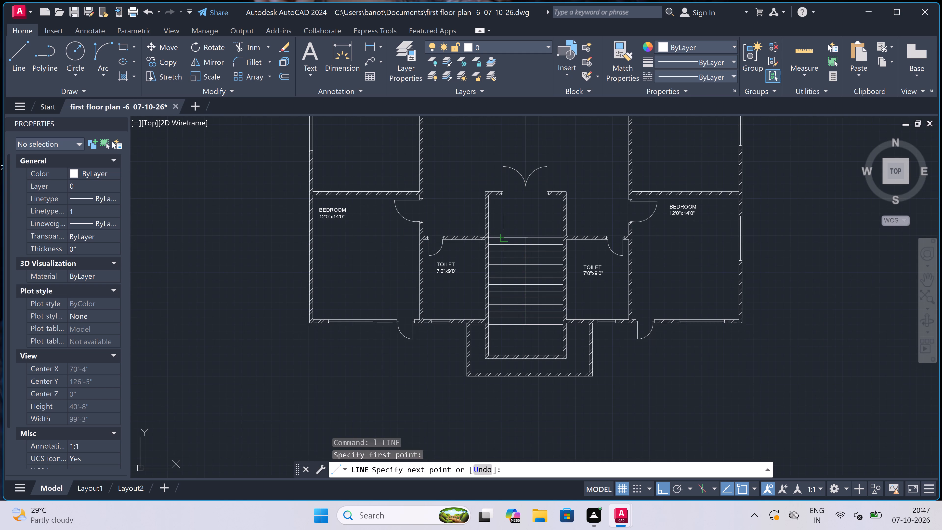
click(501, 339)
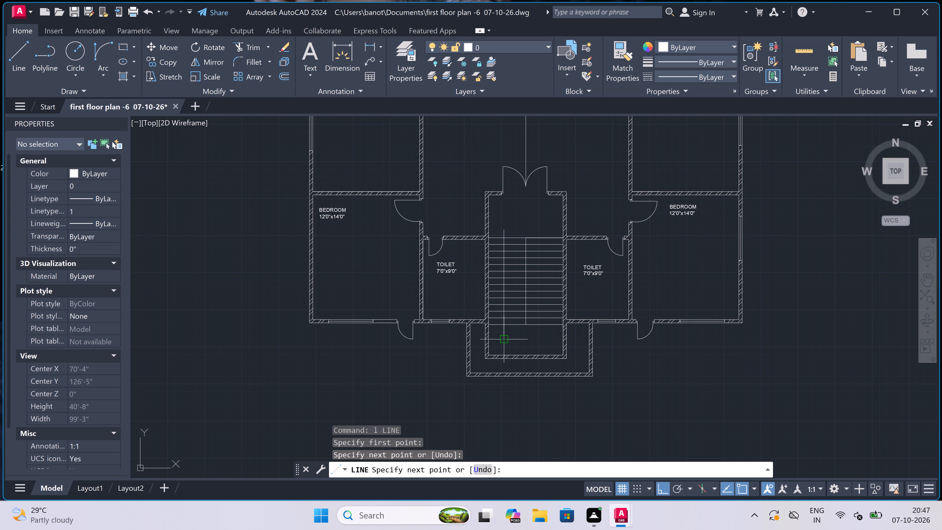
click(545, 336)
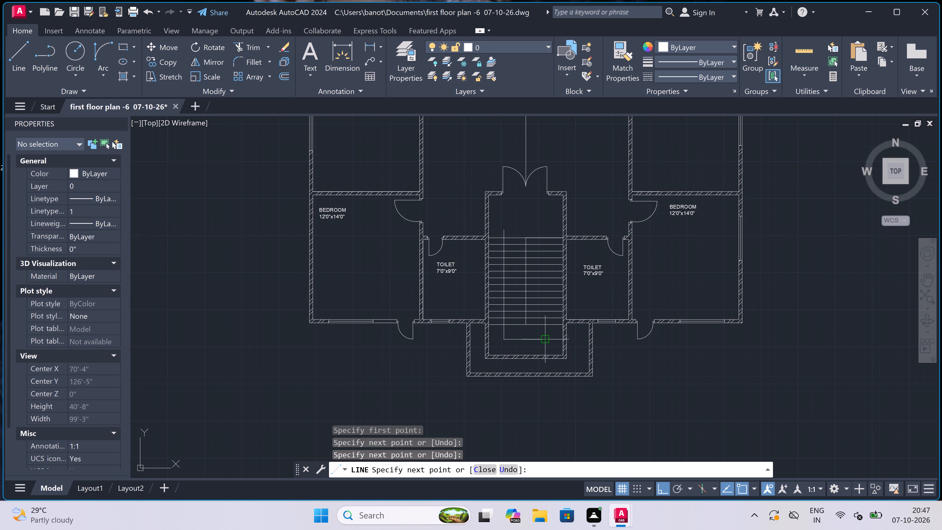
click(547, 305)
key(Escape)
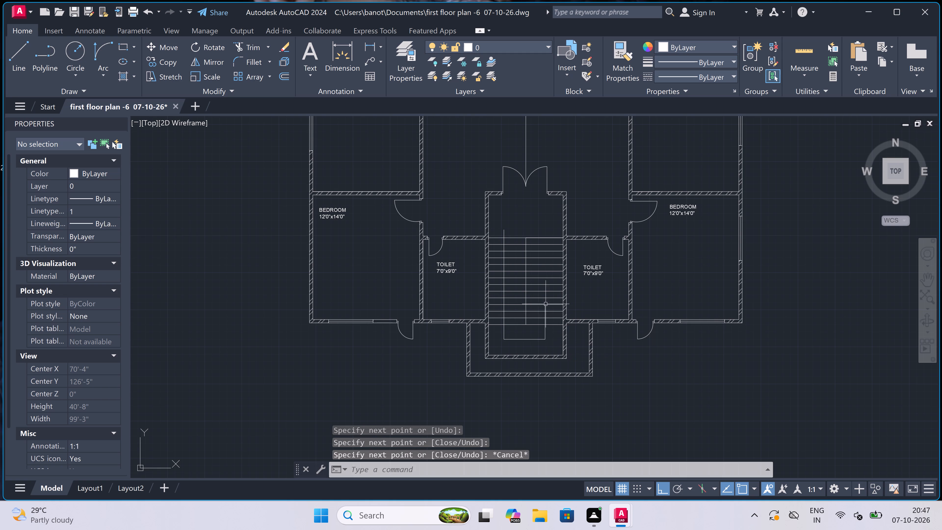
Add multiline text reading STAIR with 8'0"x17'6" beneath it in the open area above the treads.
scroll(524, 310, down, 3)
scroll(528, 282, up, 2)
scroll(515, 301, up, 2)
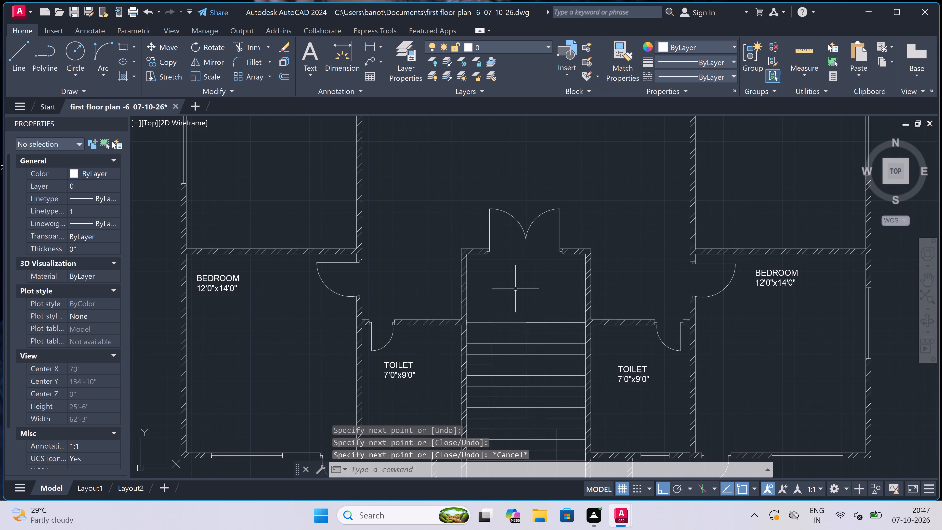
scroll(517, 282, up, 1)
text(mt)
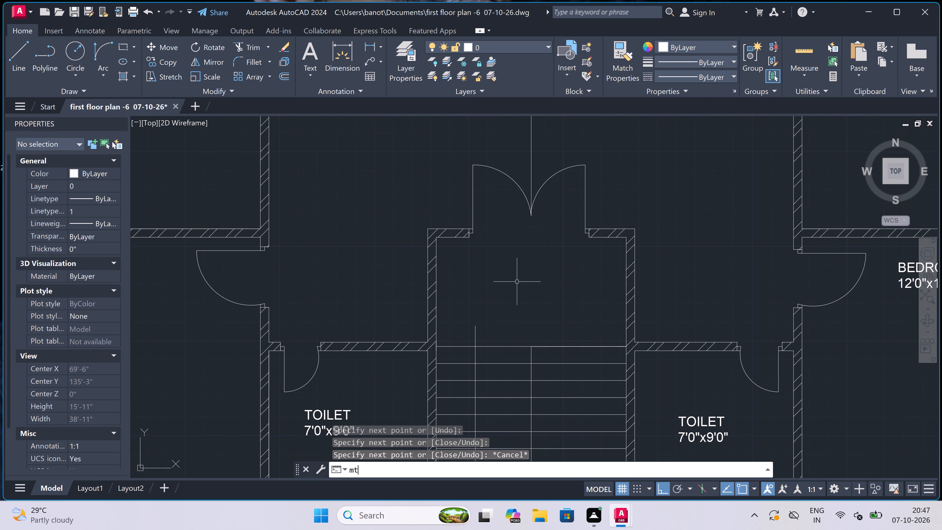
key(space)
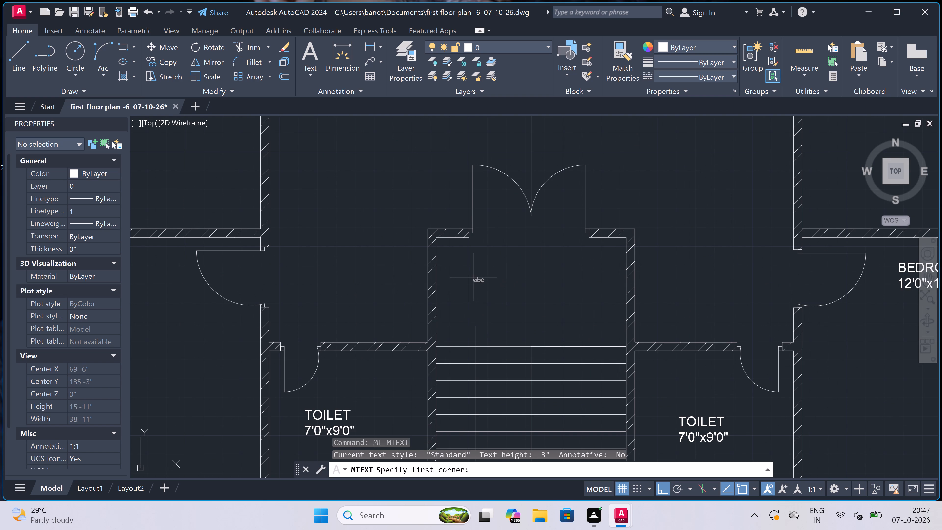
click(464, 278)
click(700, 294)
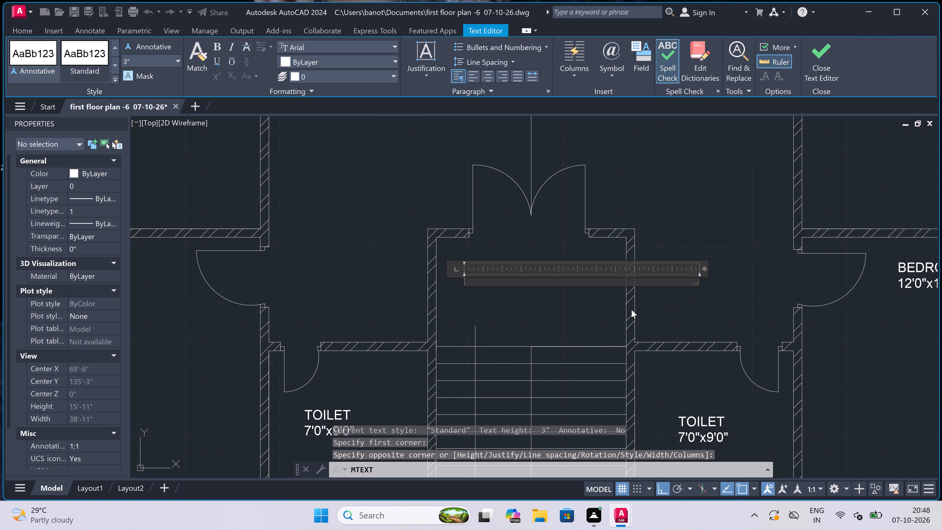
key(s)
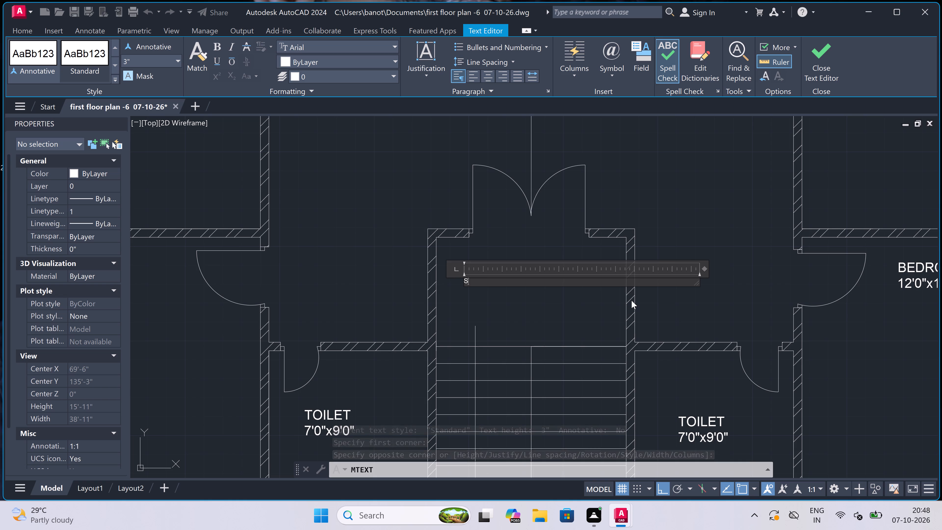
text(TA)
key(i)
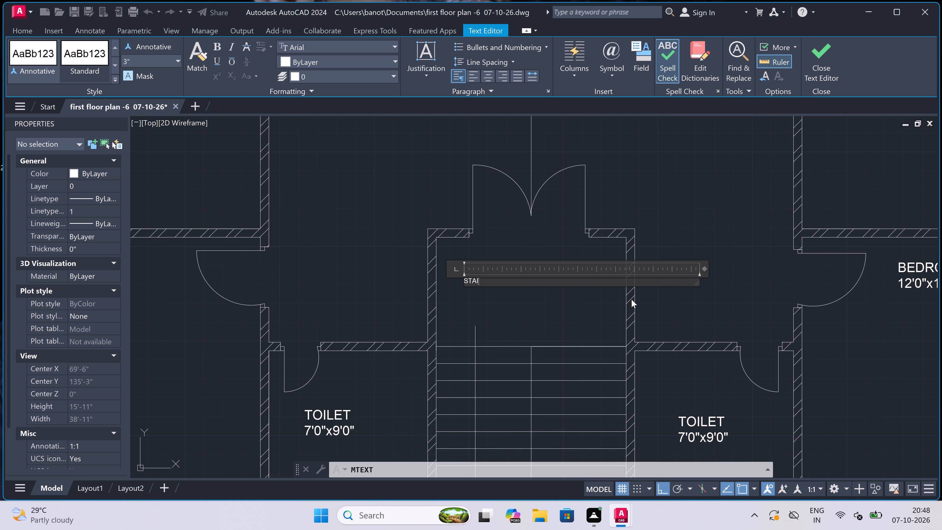
key(r)
key(Return)
text(8'0)
key(shift+quotedbl)
key(x)
text(17')
key(6)
key(shift+quotedbl)
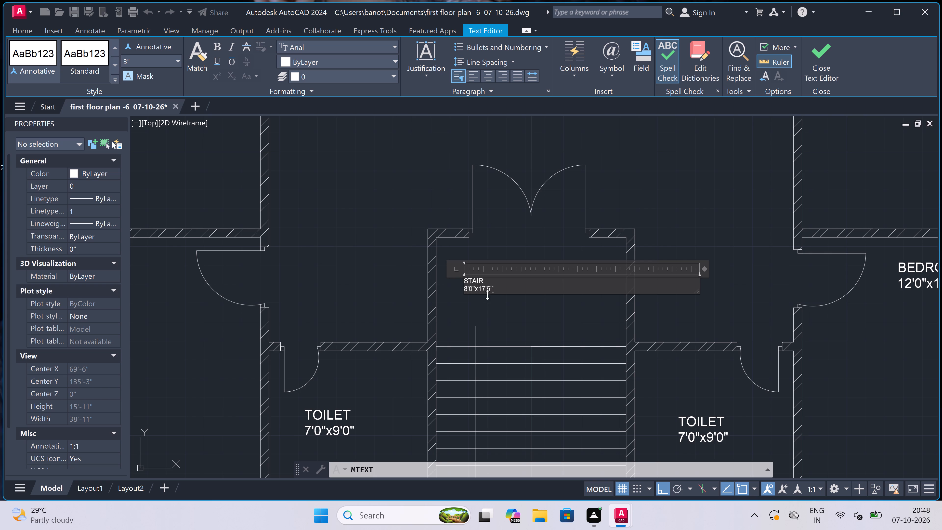
click(486, 314)
Shift the STAIR label horizontally toward the middle of the area above the treads and set its text height to 5".
click(477, 282)
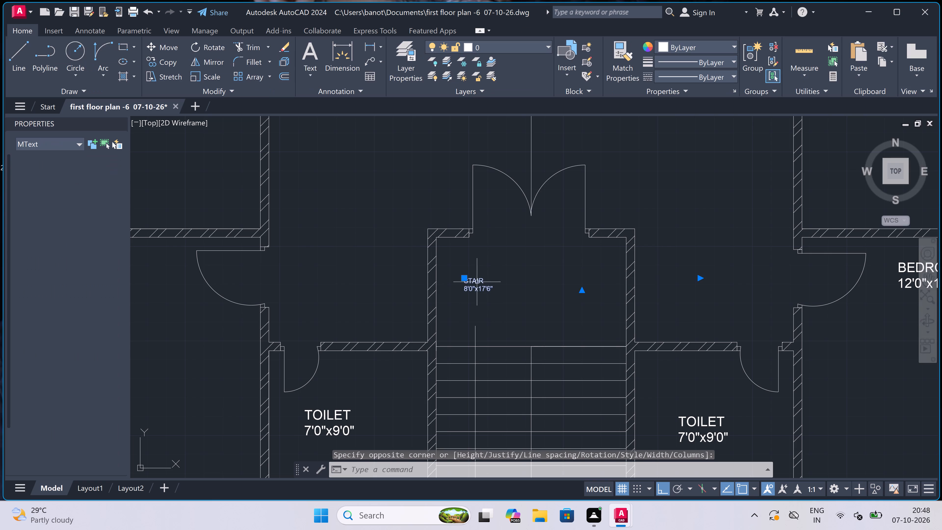
click(461, 279)
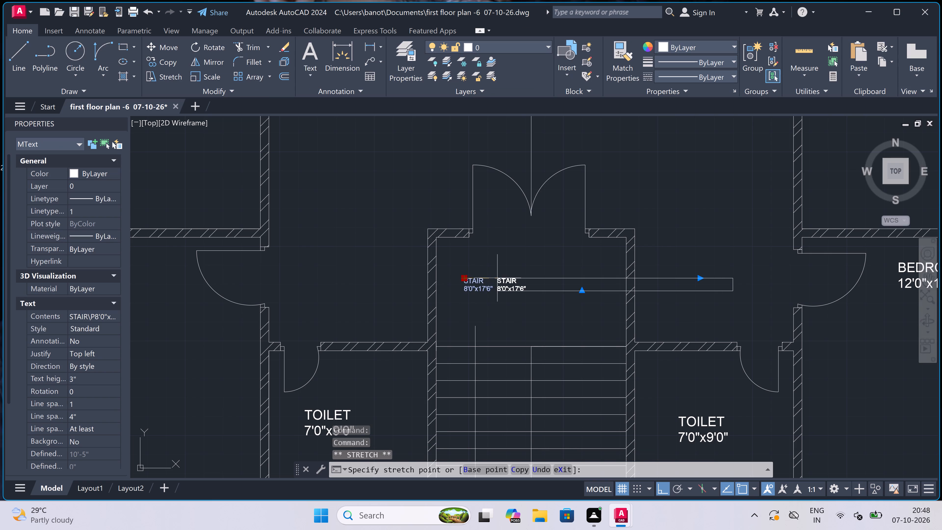
click(497, 278)
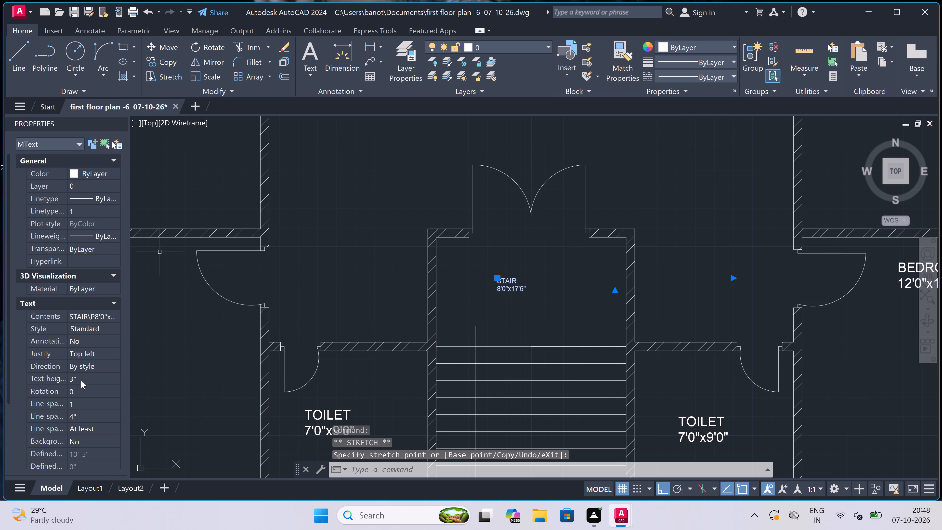
click(86, 378)
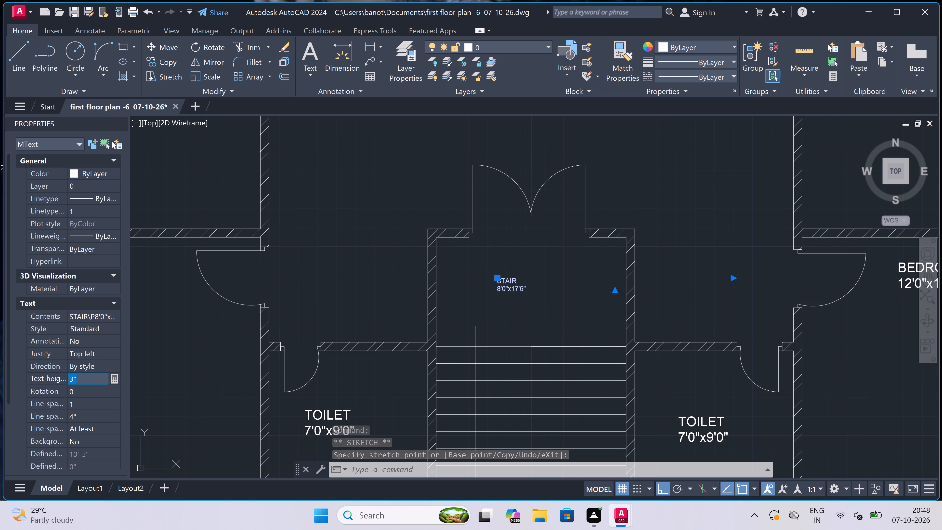
key(BackSpace)
key(6)
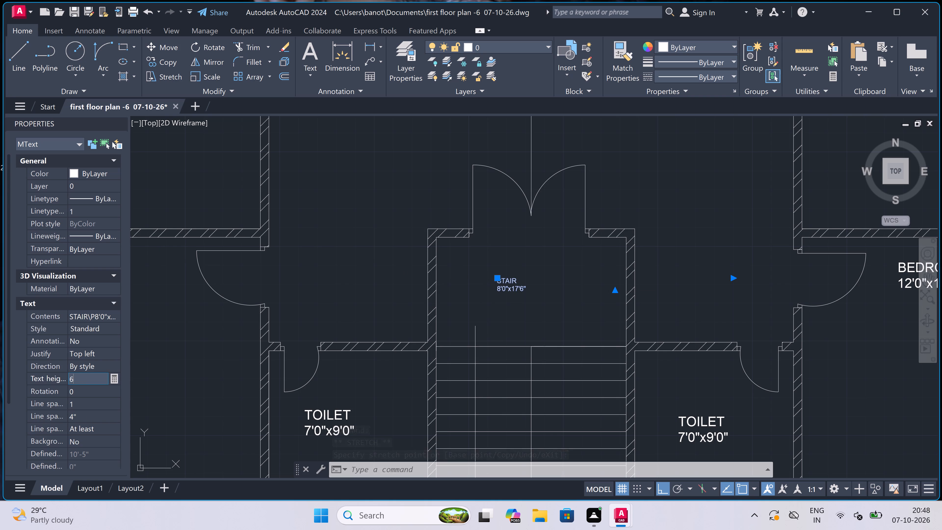
key(BackSpace)
key(5)
key(shift+quotedbl)
click(413, 244)
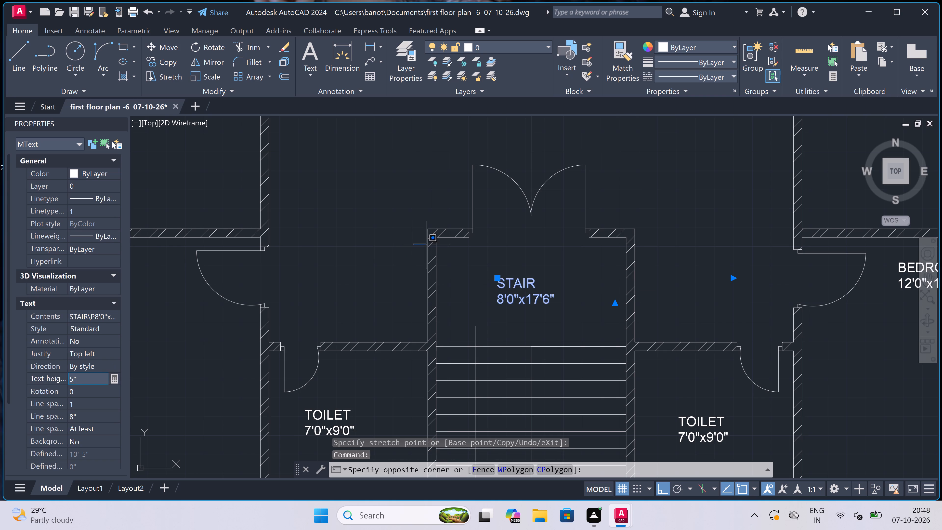
key(Escape)
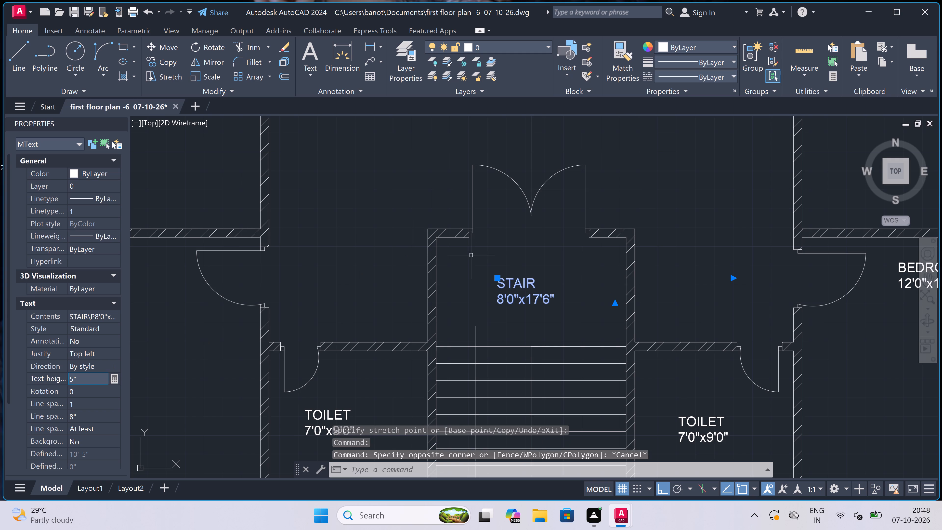
key(Escape)
Examine the whole floor plan, including the room labels and hatched walls in its upper half.
scroll(471, 255, down, 4)
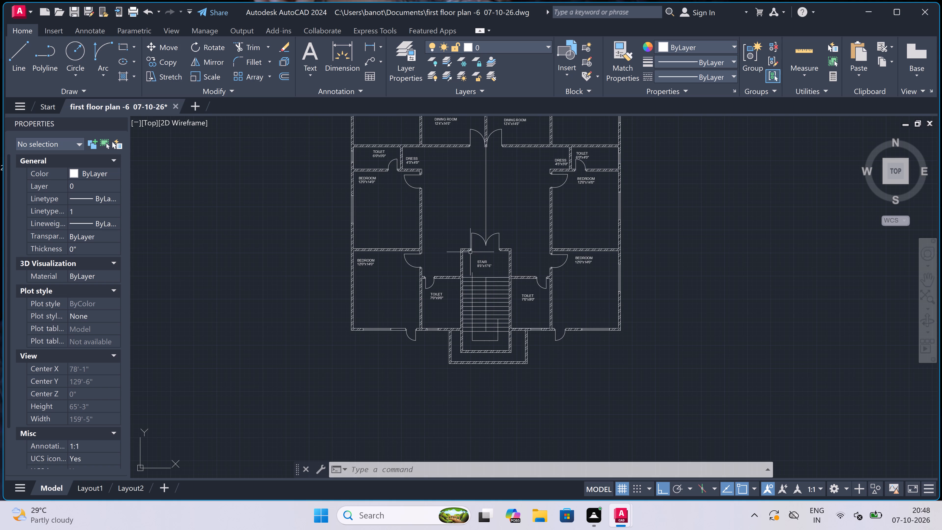
scroll(470, 251, down, 3)
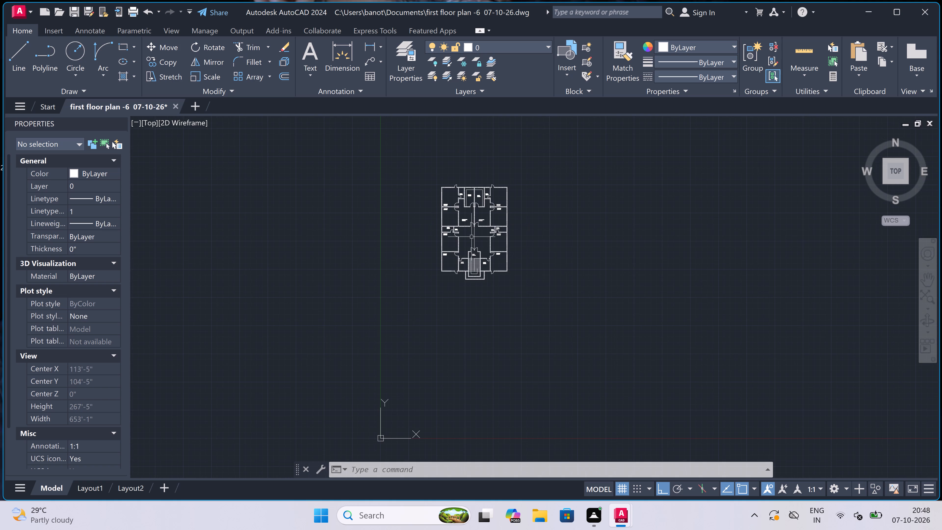
scroll(473, 238, down, 2)
scroll(475, 239, up, 2)
scroll(486, 187, up, 2)
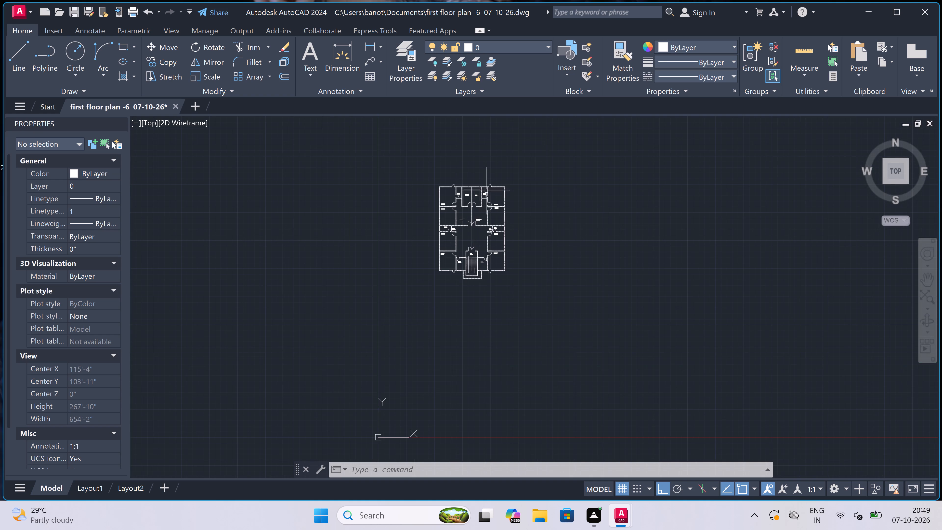
scroll(486, 187, up, 2)
scroll(487, 187, down, 2)
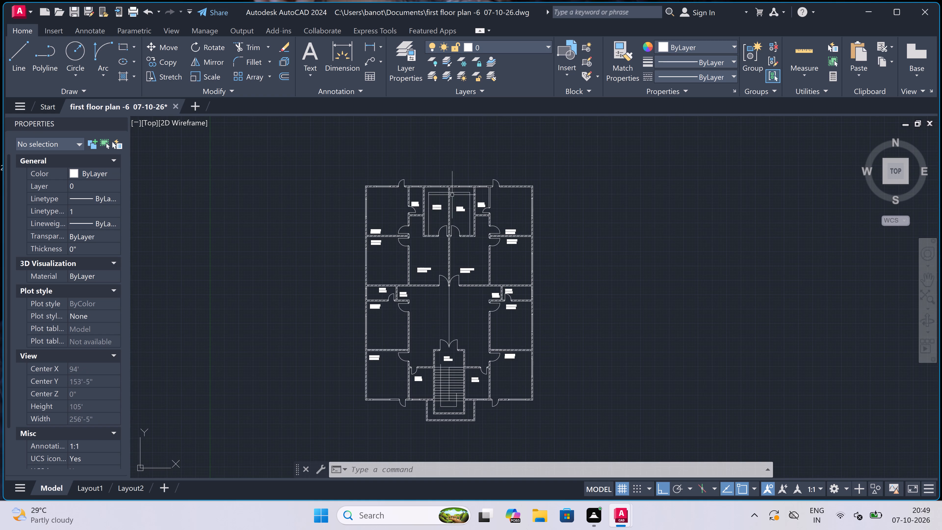
scroll(399, 201, up, 2)
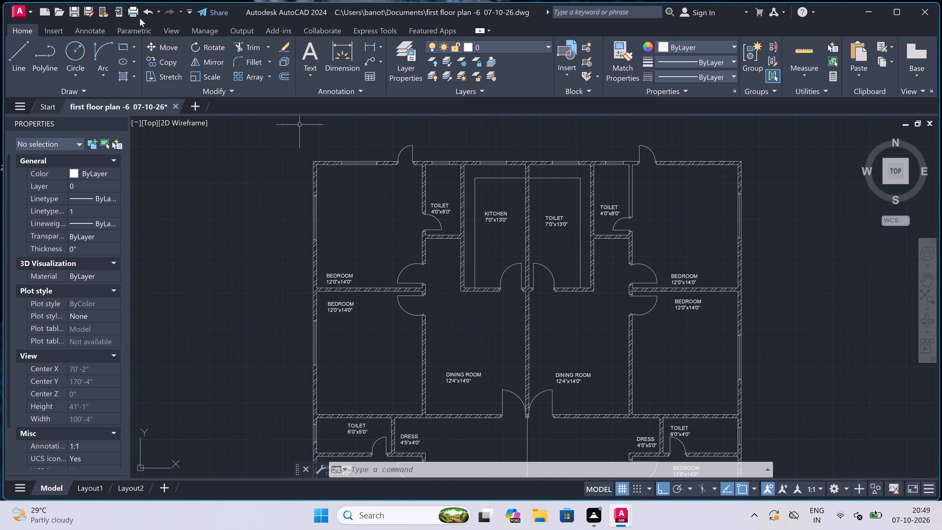
click(118, 121)
Open the recent drawing FIRST FLOOR PLAN -5 07-10-26.dwg alongside the current plan.
click(17, 7)
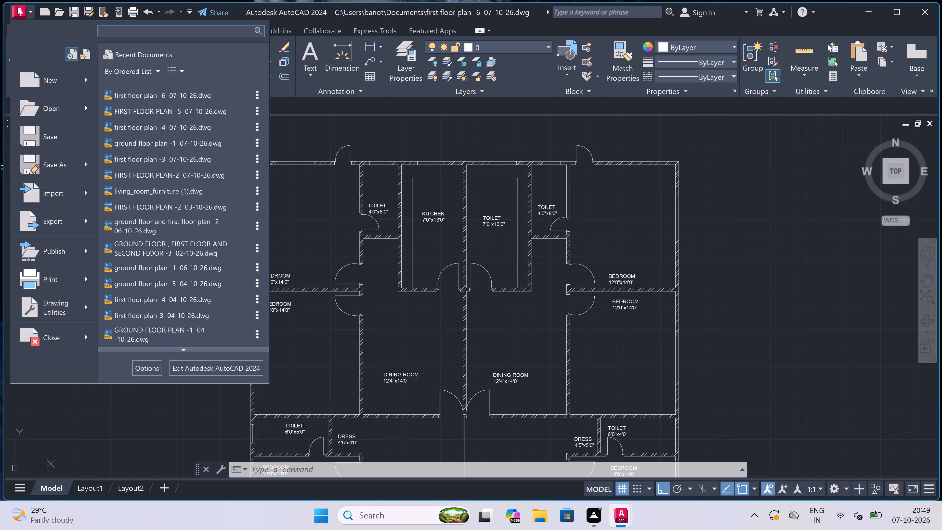
double_click(186, 94)
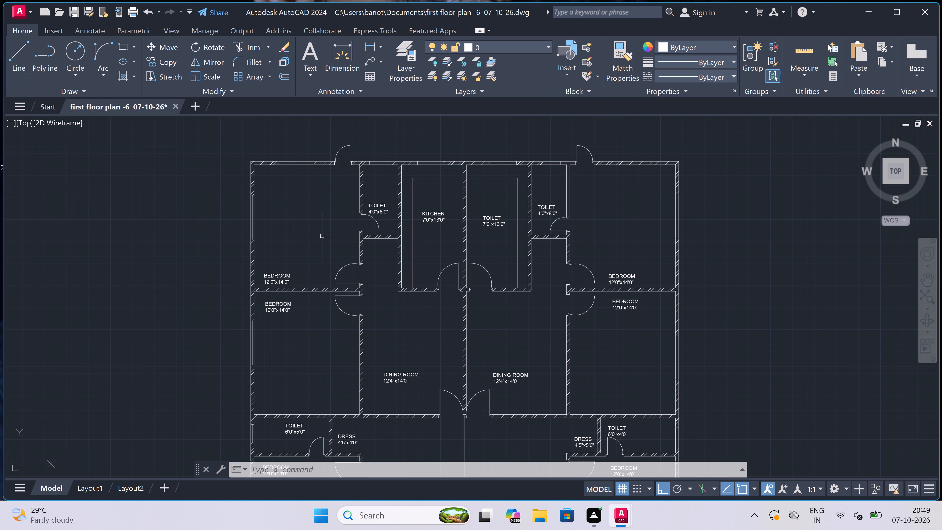
click(20, 6)
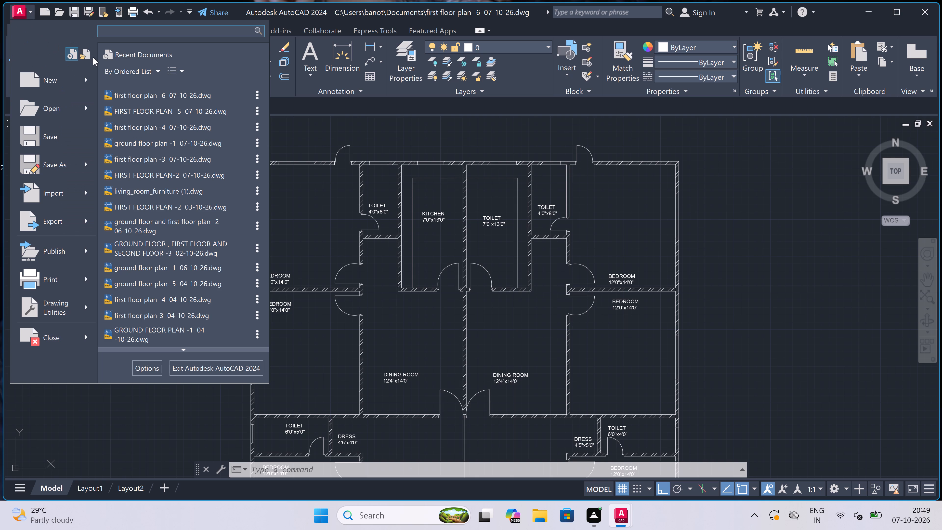
double_click(208, 111)
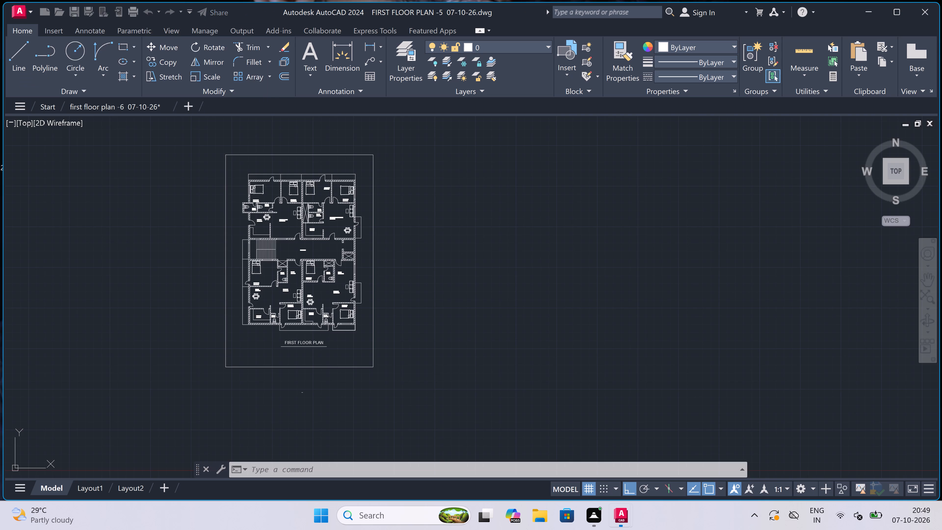
Copy to the clipboard the bed in the 14'6"x11'4" bedroom, the WC in the 7'8"x4'6" toilet and the six-chair dining table by the 10'3"x13'0" kitchen.
scroll(300, 190, up, 4)
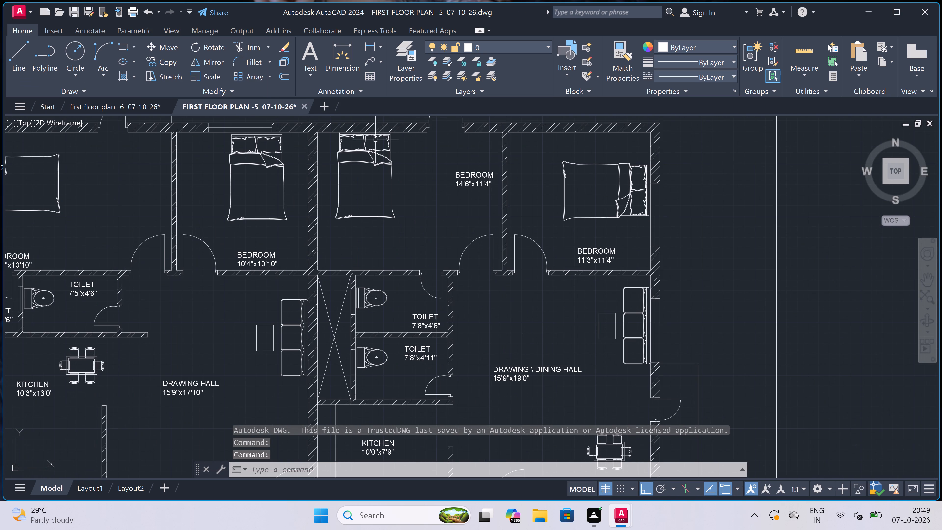
scroll(384, 135, up, 3)
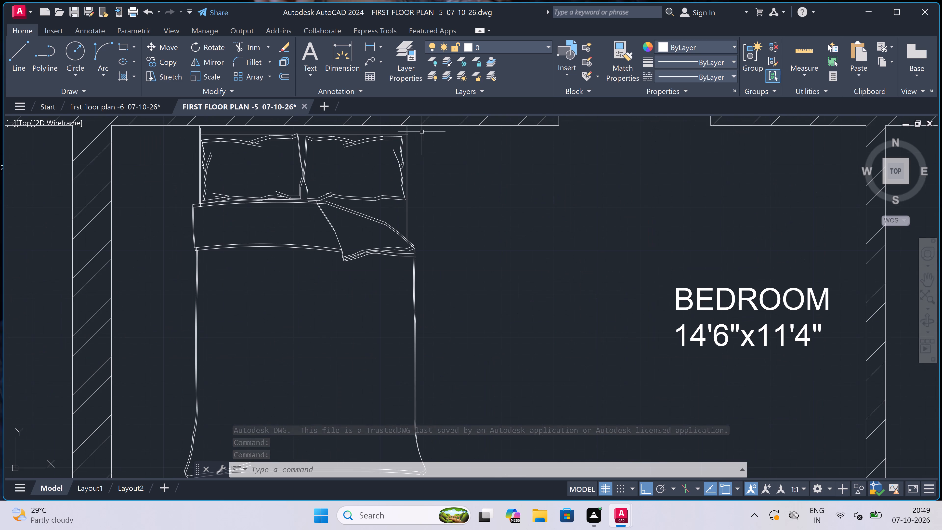
click(421, 127)
scroll(413, 142, down, 3)
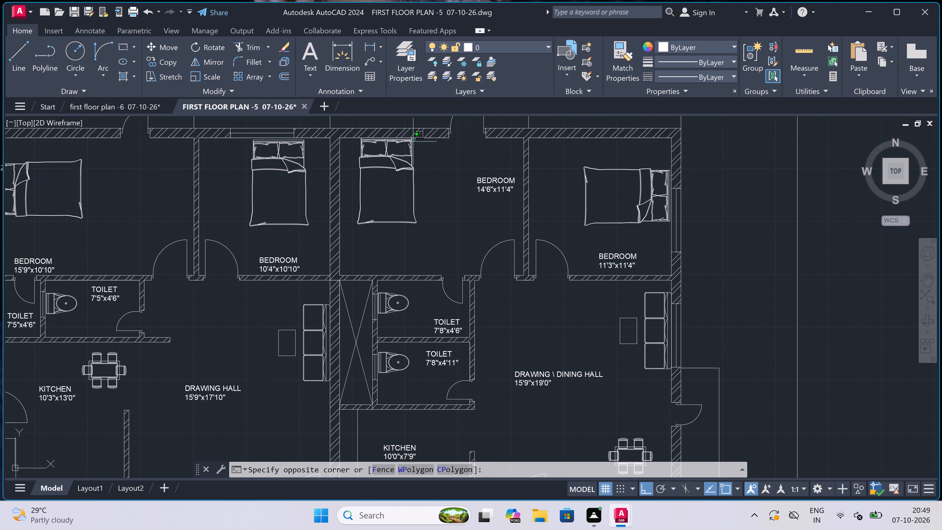
scroll(360, 237, up, 2)
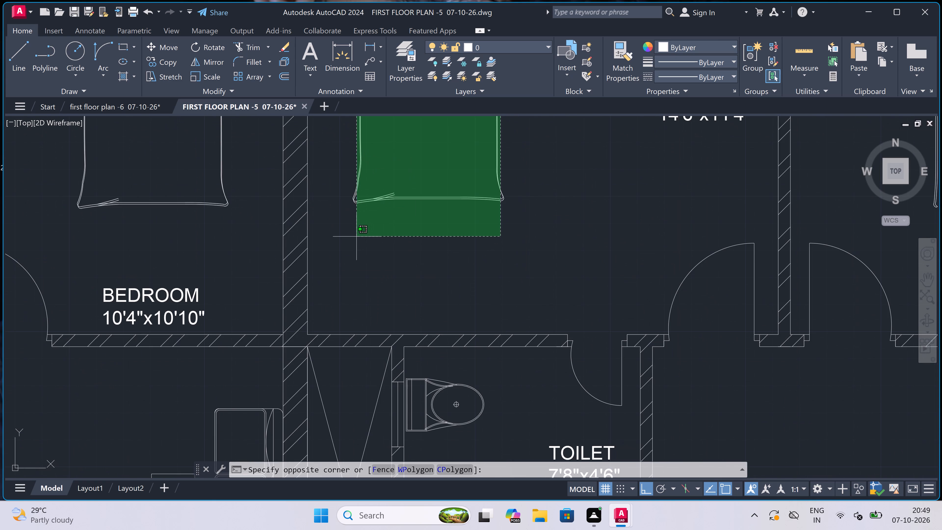
click(337, 230)
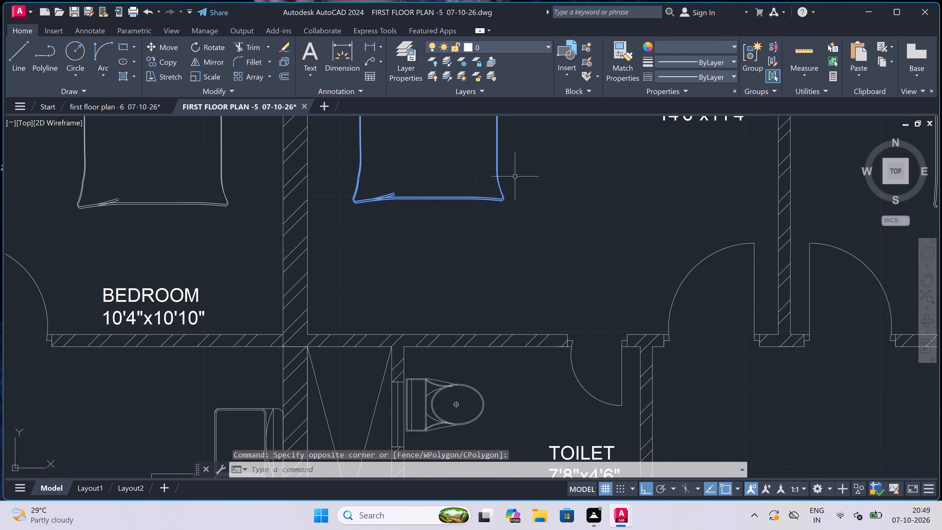
click(514, 177)
click(460, 224)
scroll(441, 203, down, 4)
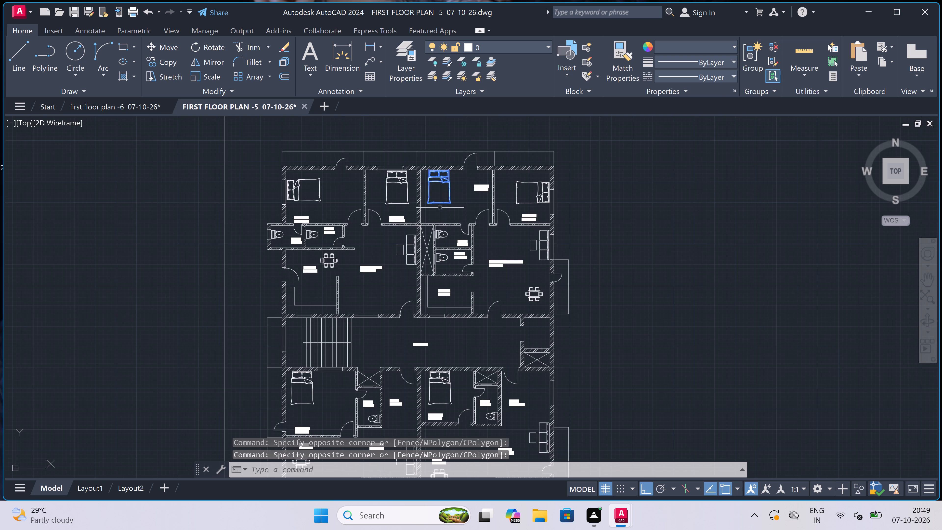
scroll(435, 222, up, 3)
scroll(450, 261, up, 2)
click(450, 261)
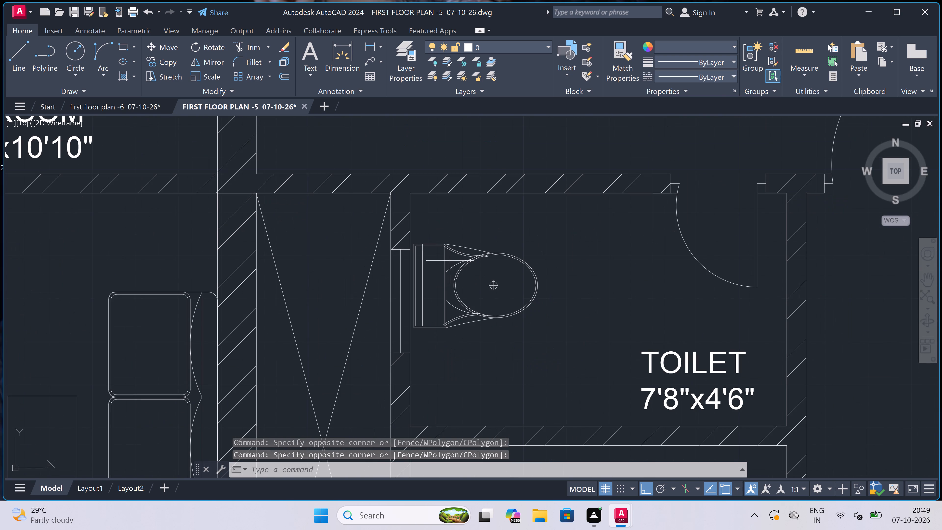
click(433, 275)
scroll(443, 249, down, 4)
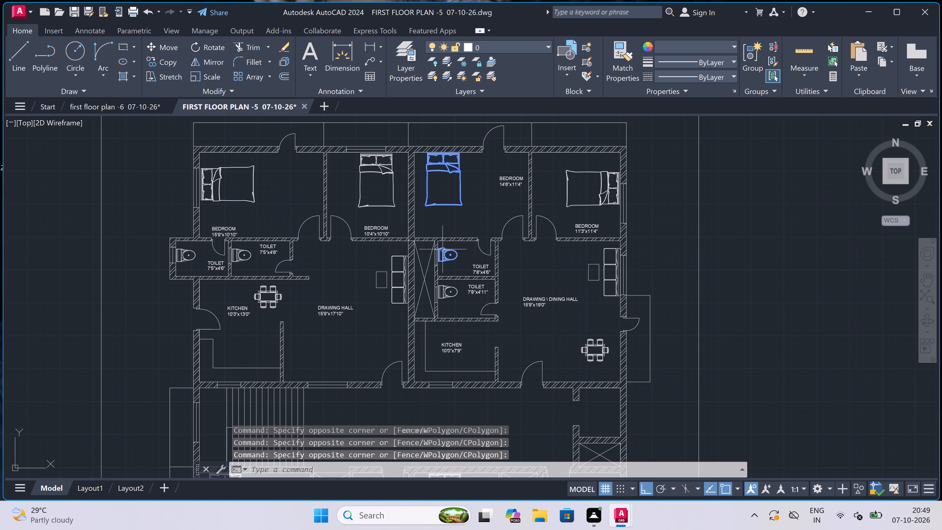
scroll(428, 268, down, 2)
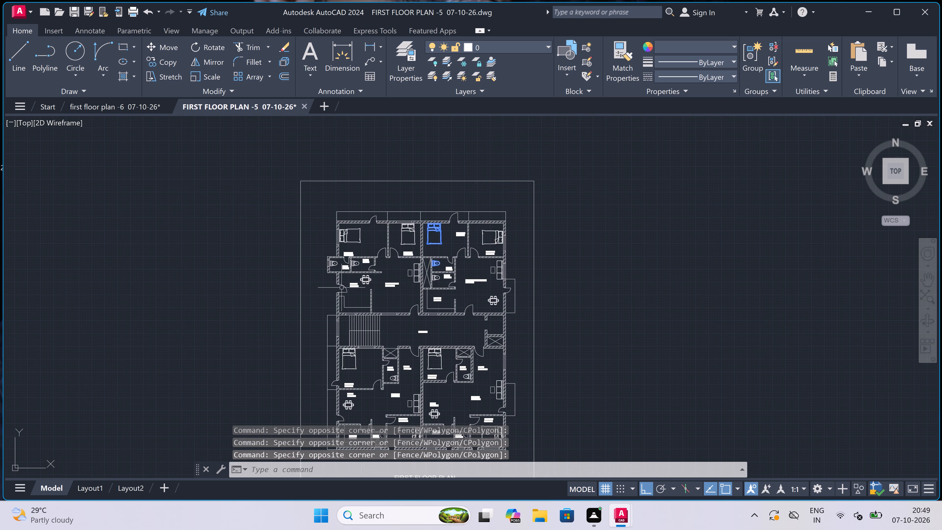
scroll(338, 286, up, 3)
scroll(0, 0, up, 2)
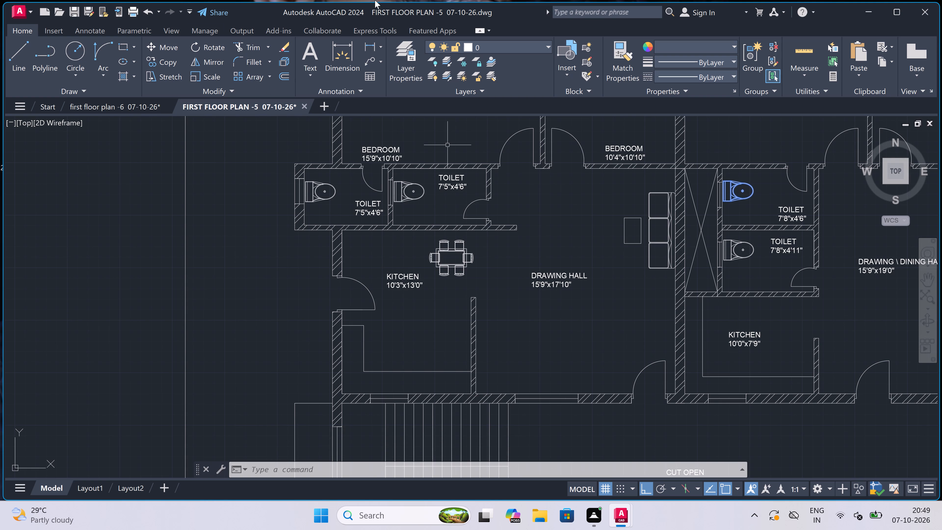
scroll(467, 260, up, 3)
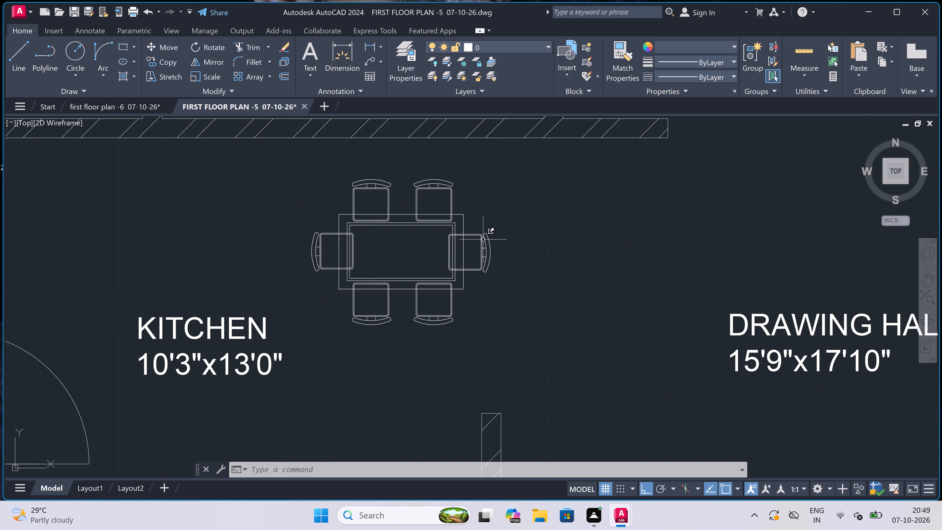
click(523, 160)
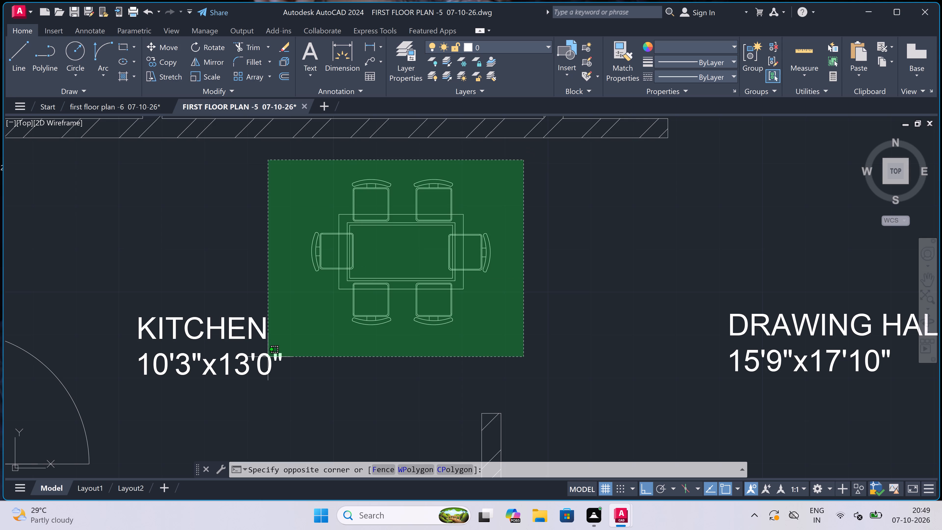
click(305, 354)
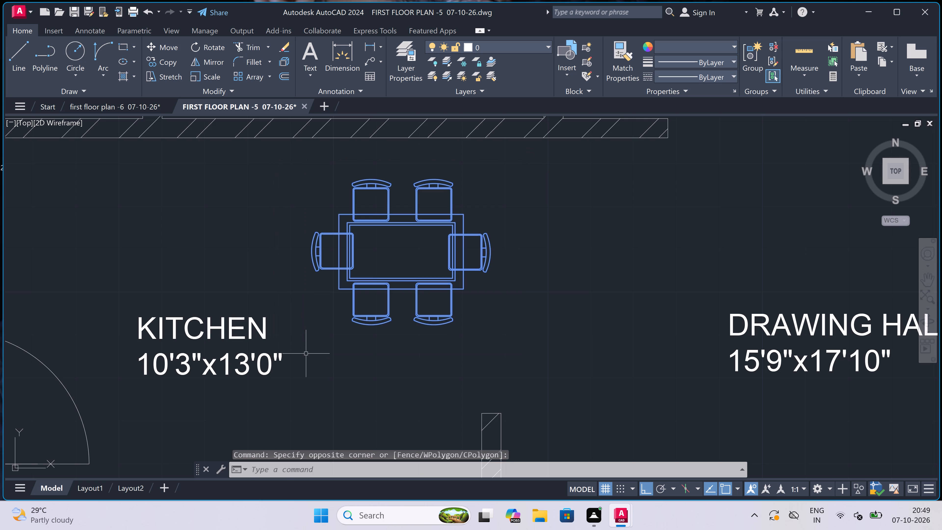
key(ctrl+c)
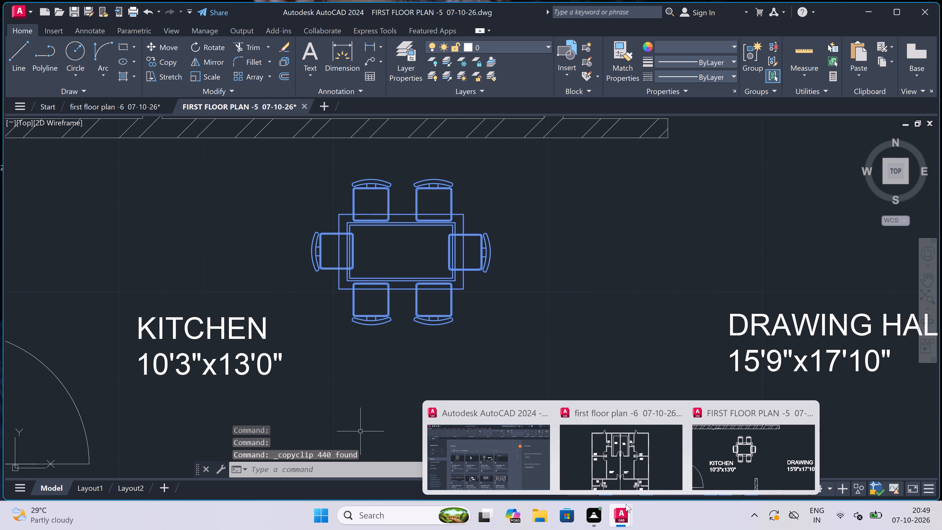
Switch to first floor plan -6 07-10-26 and paste the copied furniture in the empty space left of the plan.
click(603, 468)
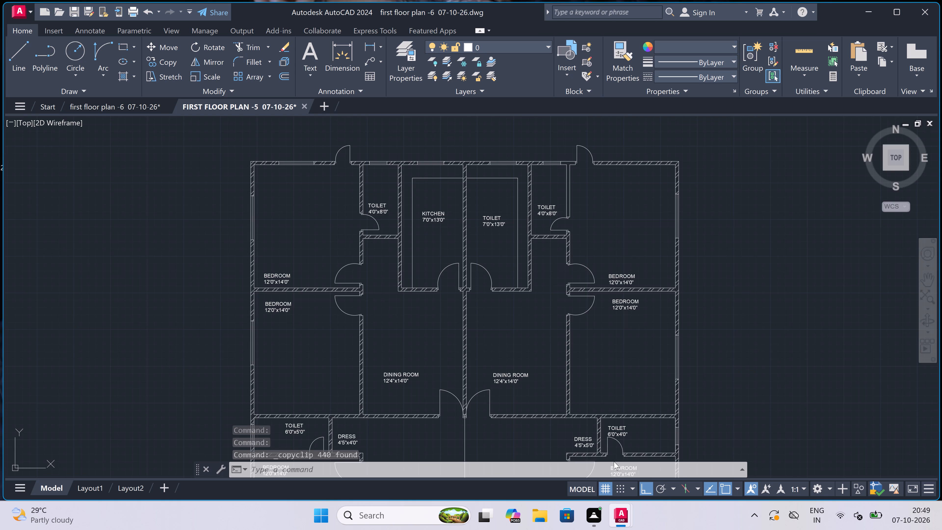
key(ctrl+v)
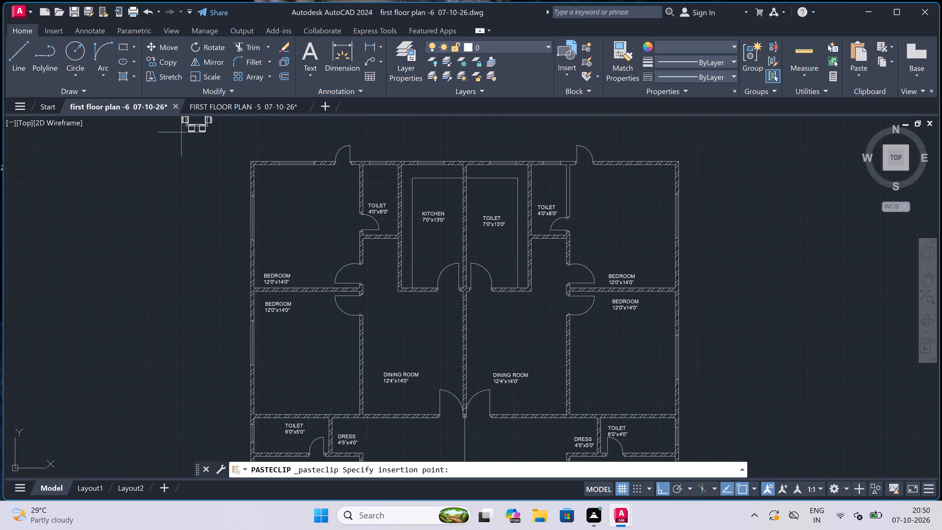
scroll(168, 123, down, 2)
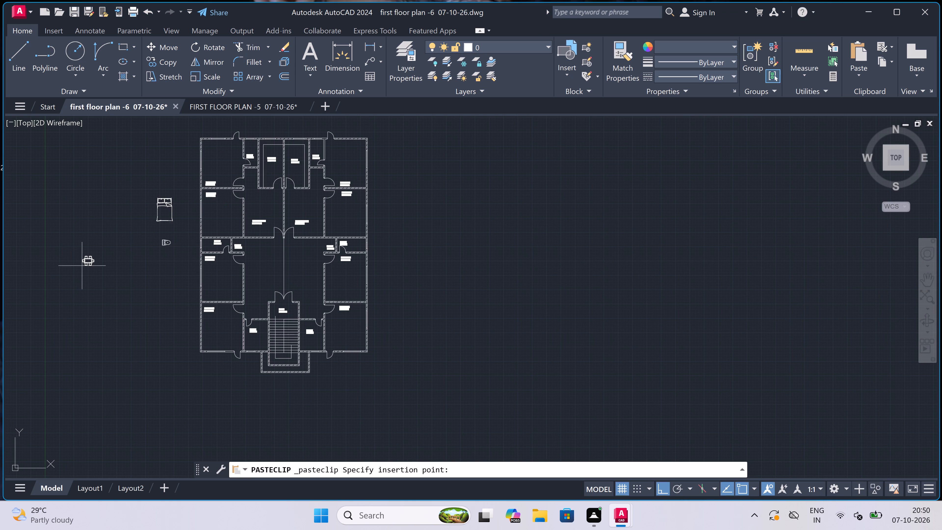
click(76, 260)
Copy the pasted dining table set, with Ortho off, into both 12'4"x14'0" dining rooms, one on each side of the shared wall.
scroll(114, 185, up, 1)
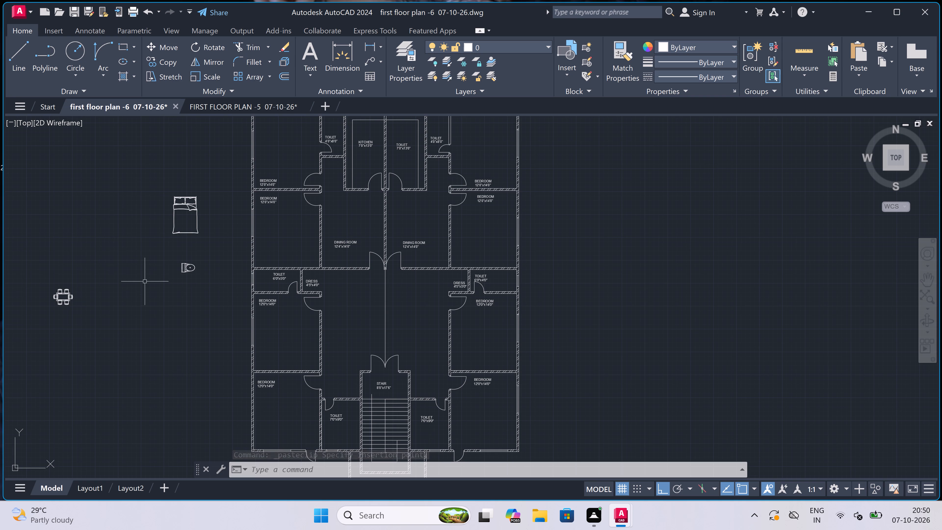
click(97, 263)
click(38, 324)
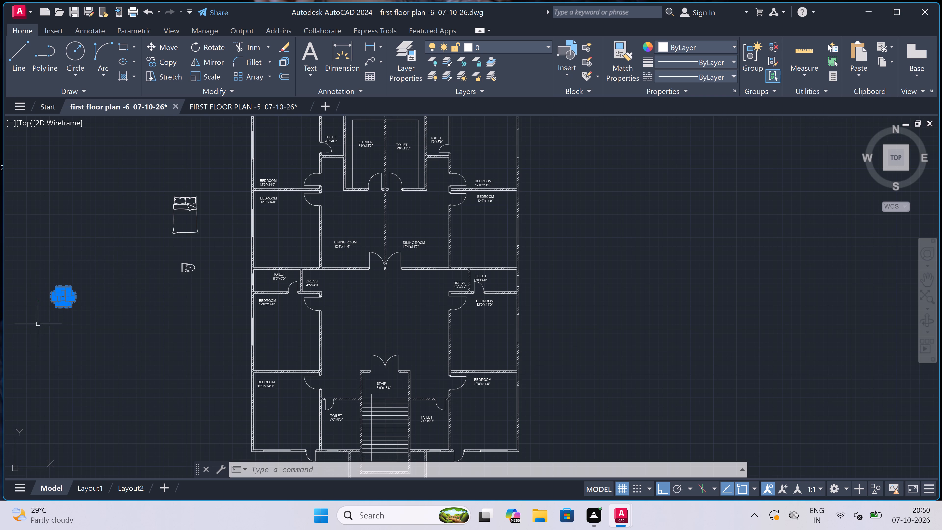
click(157, 57)
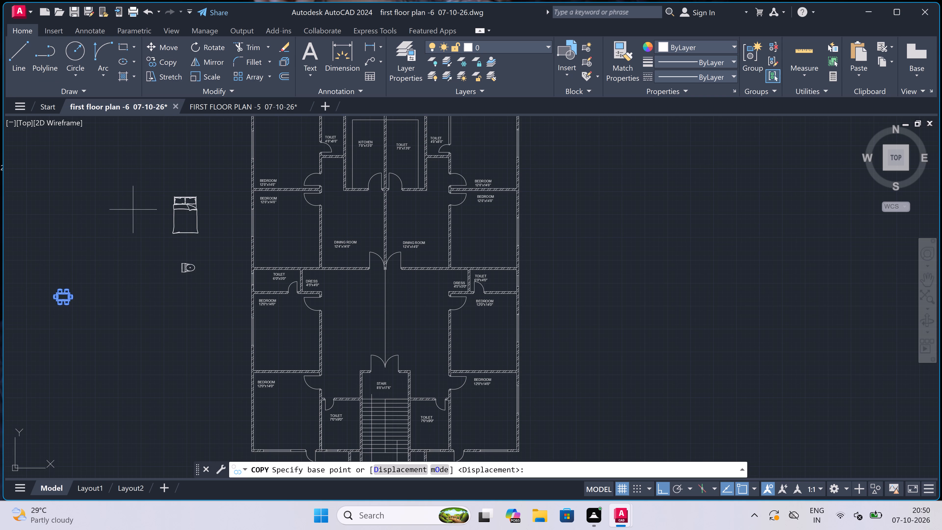
double_click(64, 298)
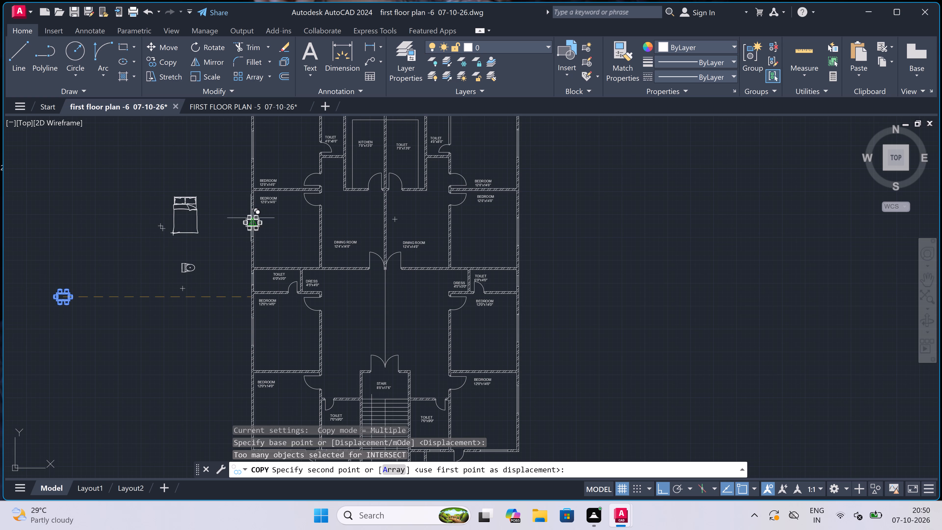
key(F8)
scroll(367, 204, up, 3)
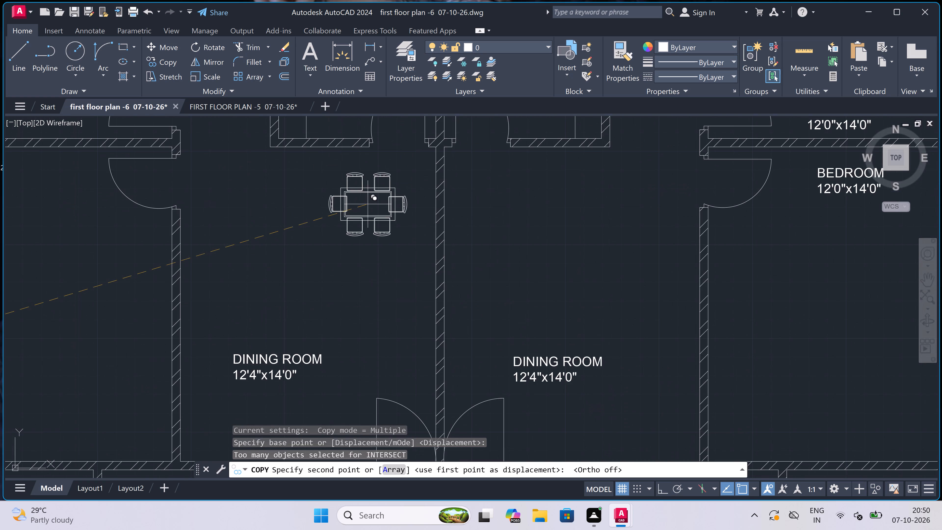
click(382, 257)
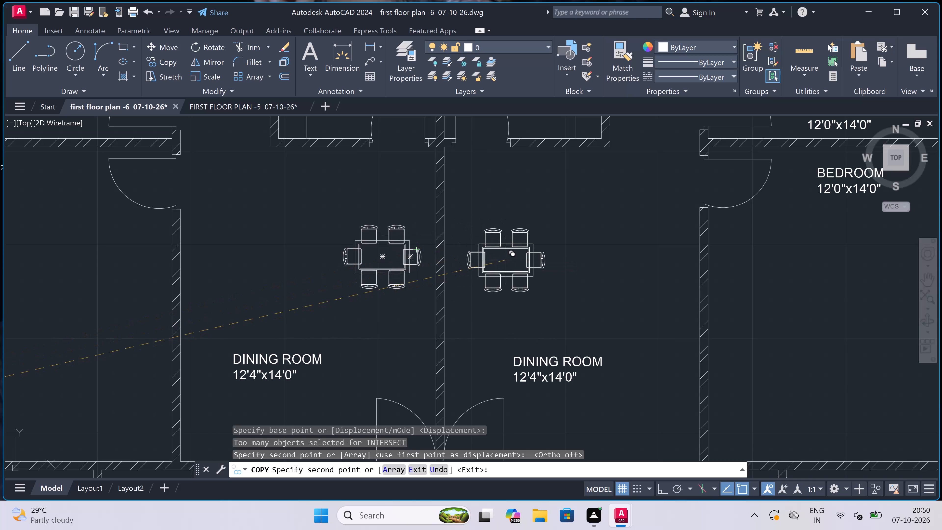
click(506, 260)
Examine the open central halls below the dining rooms and the surrounding bedrooms, toilets and staircase.
scroll(369, 218, down, 5)
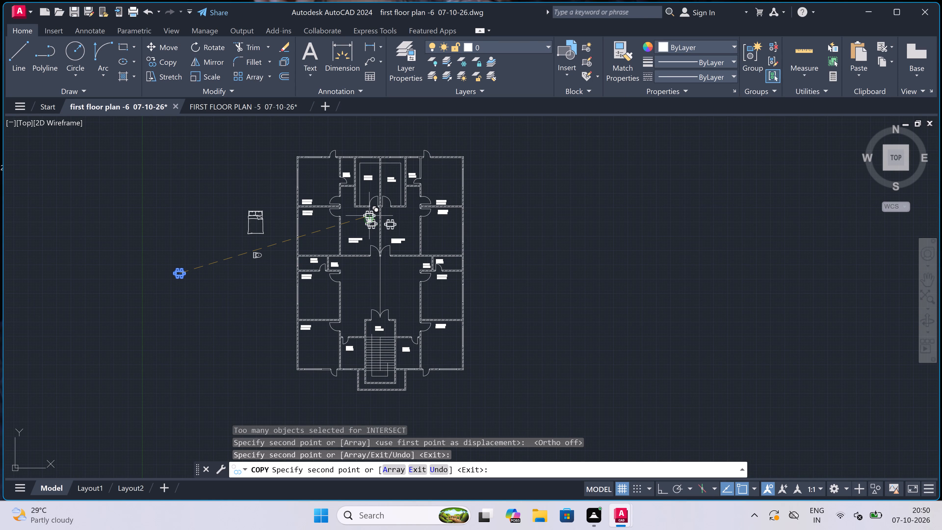
scroll(375, 284, up, 4)
scroll(371, 226, down, 2)
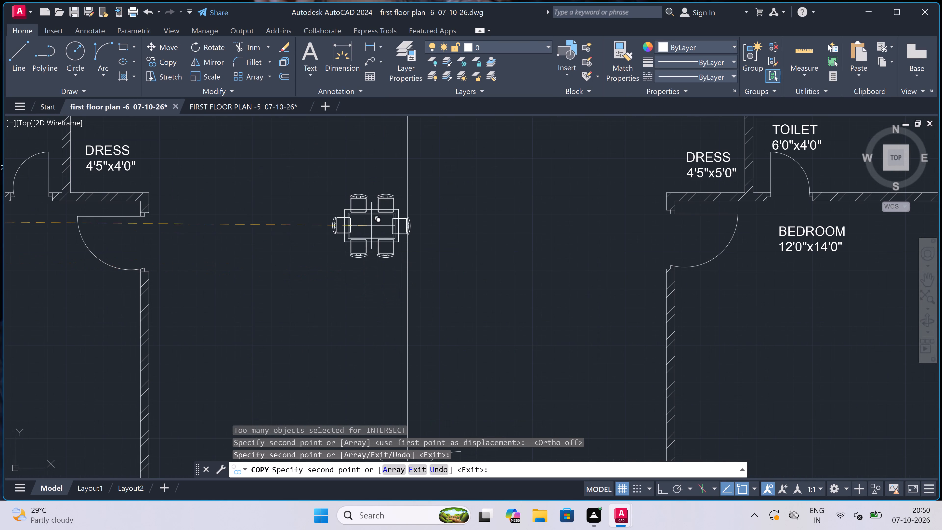
scroll(371, 226, down, 1)
scroll(367, 248, up, 1)
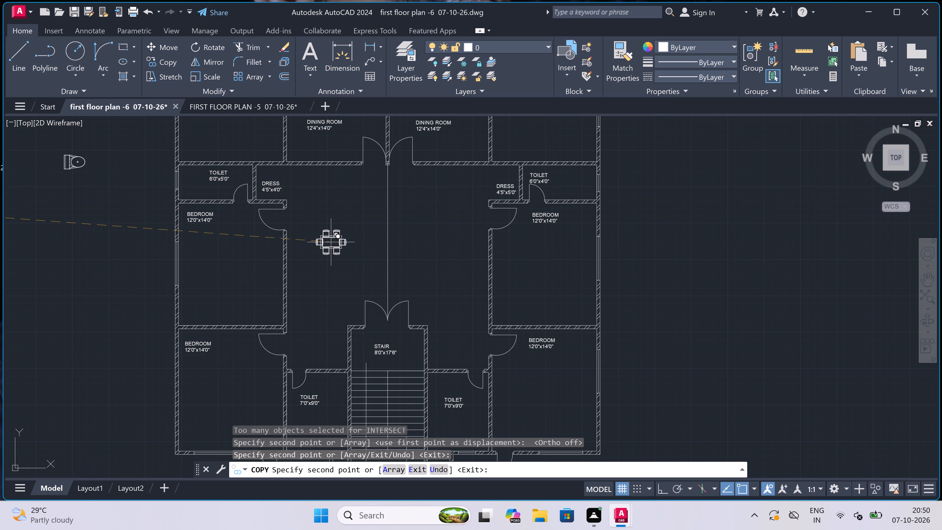
scroll(331, 242, down, 1)
scroll(331, 241, up, 1)
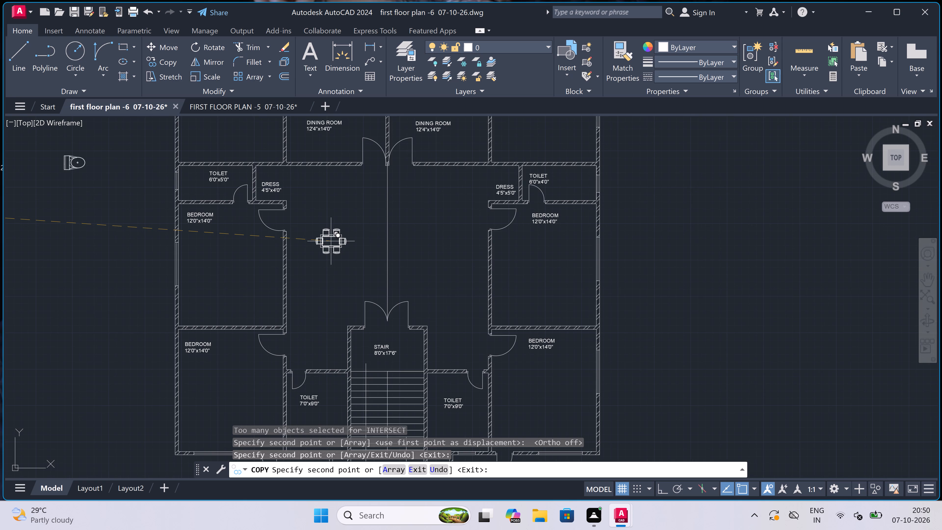
scroll(331, 241, up, 1)
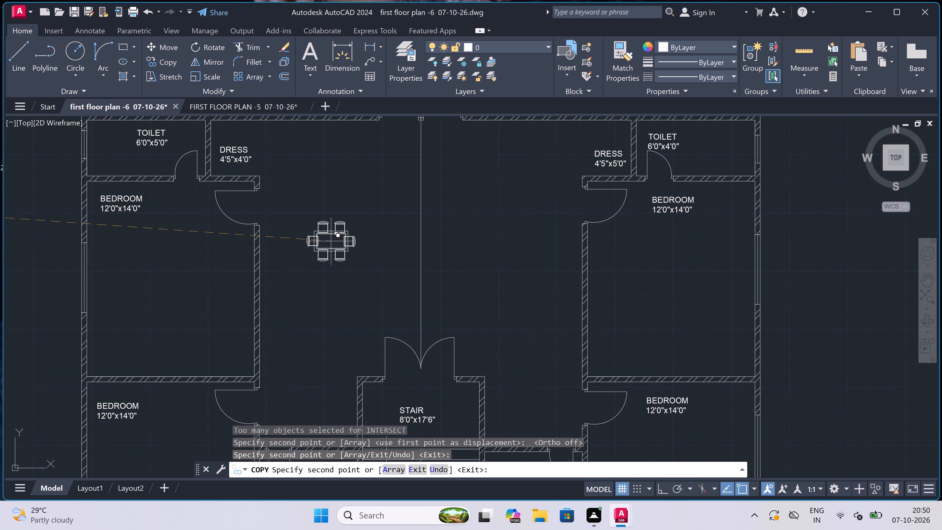
scroll(331, 241, down, 1)
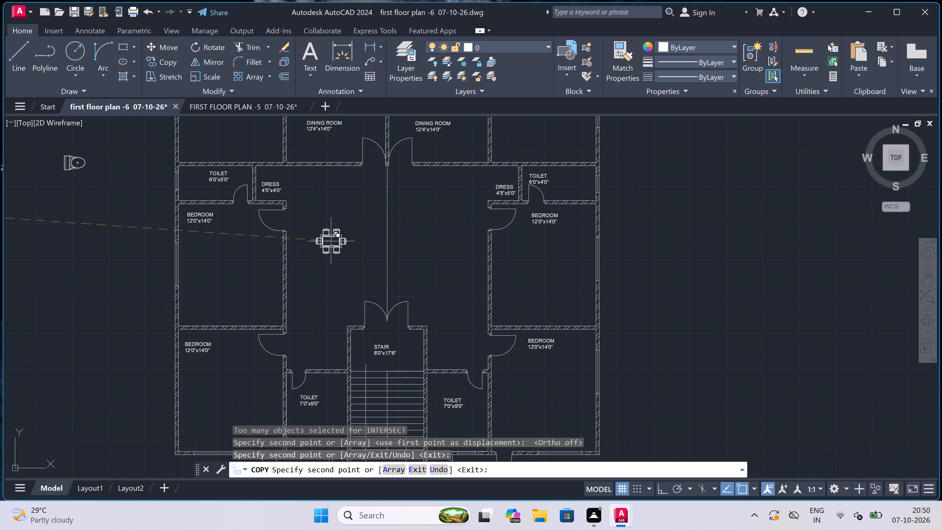
scroll(331, 241, up, 1)
scroll(331, 241, down, 2)
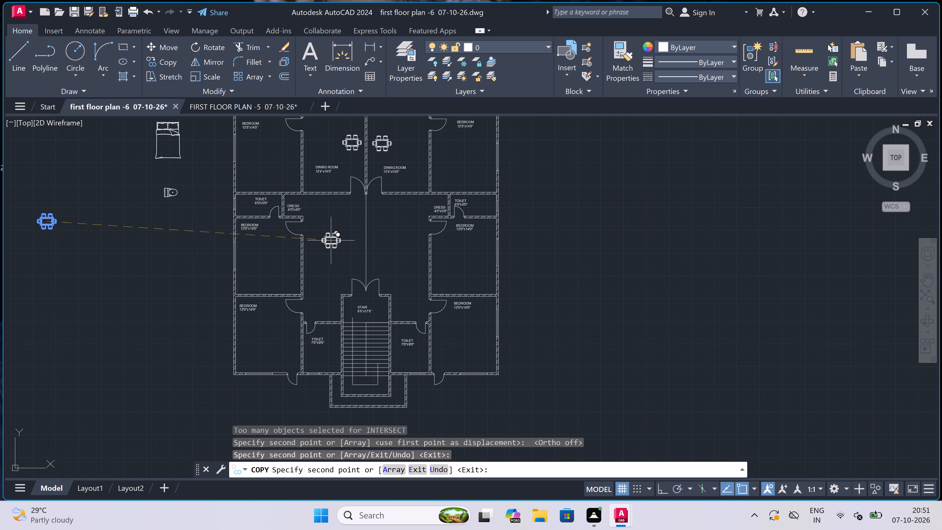
scroll(331, 240, up, 1)
scroll(331, 240, down, 1)
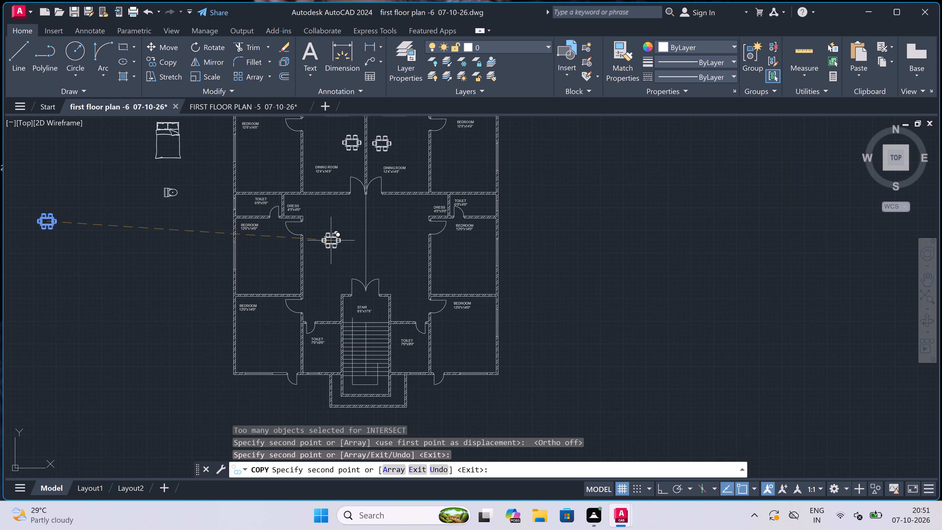
Copy the spare bed beside the plan into the upper-left corner 12'0"x14'0" bedroom, headboard against the windowed outer wall.
key(Escape)
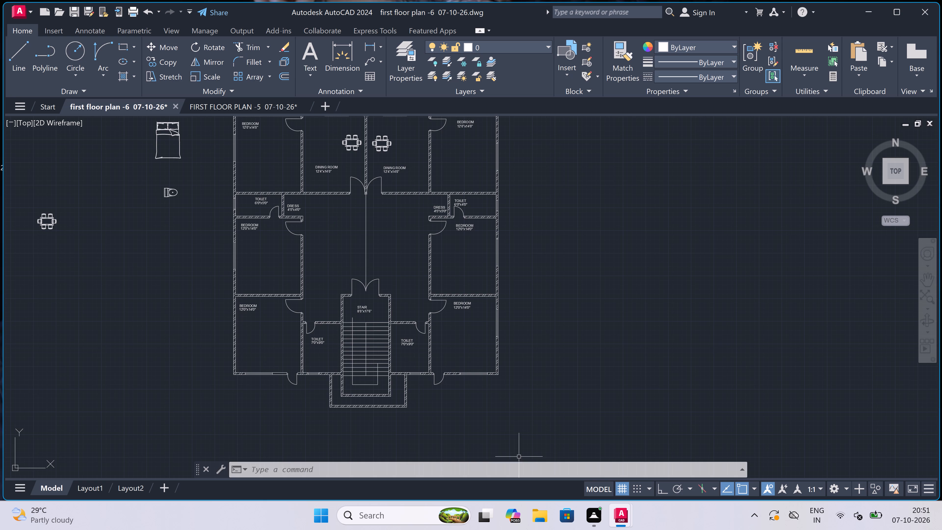
scroll(448, 323, down, 2)
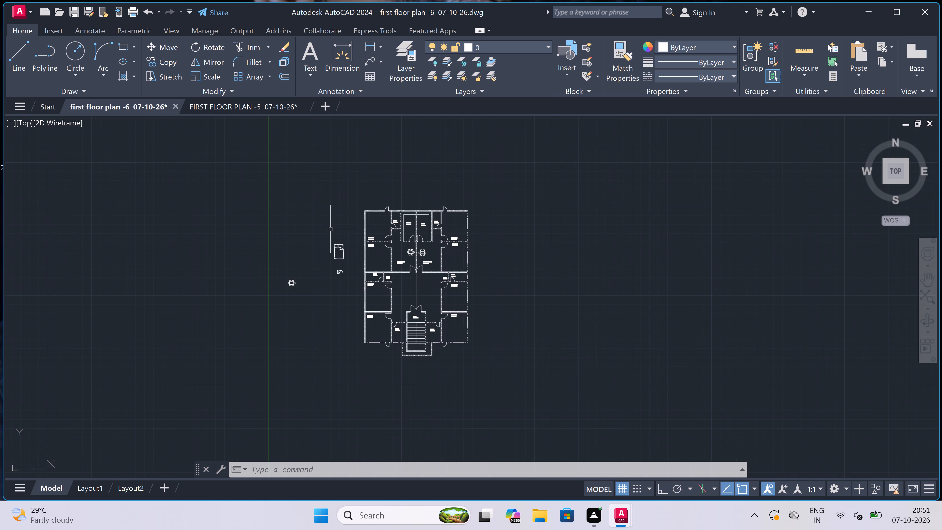
scroll(330, 229, up, 1)
scroll(361, 238, up, 2)
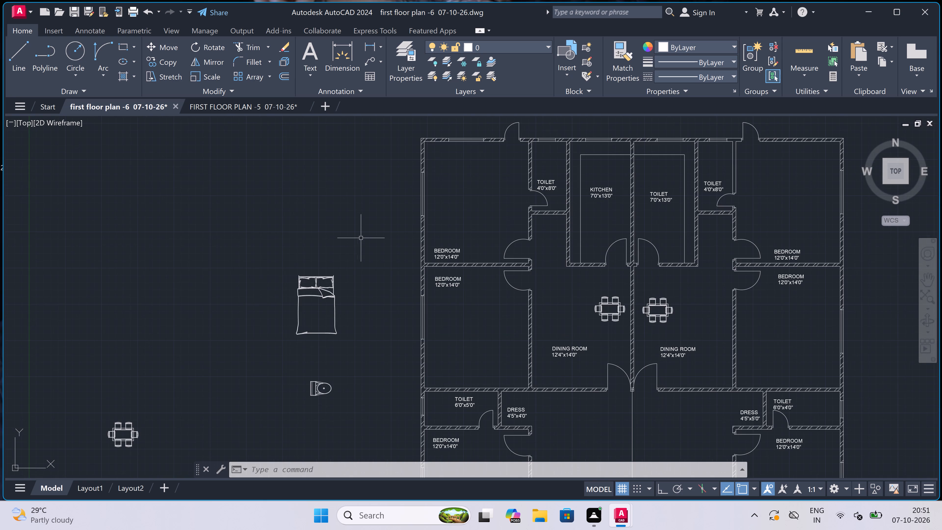
click(360, 244)
click(282, 339)
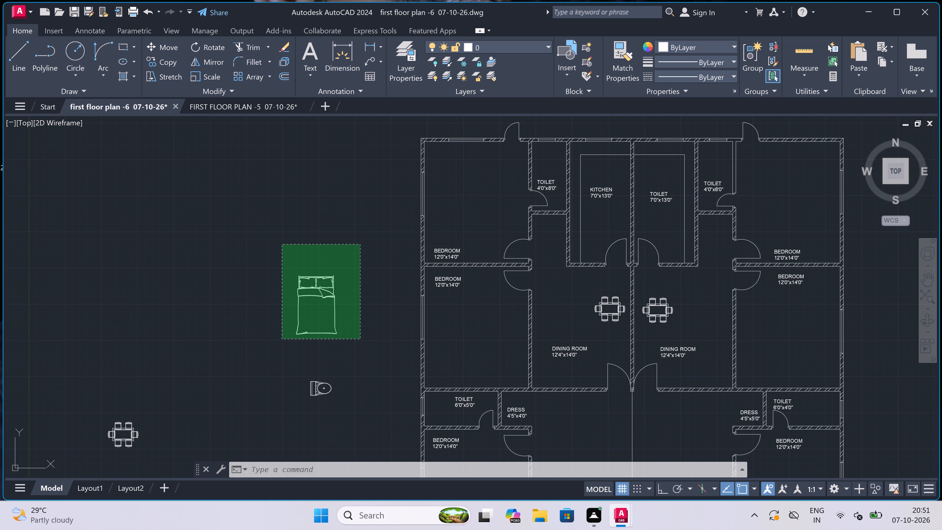
click(163, 60)
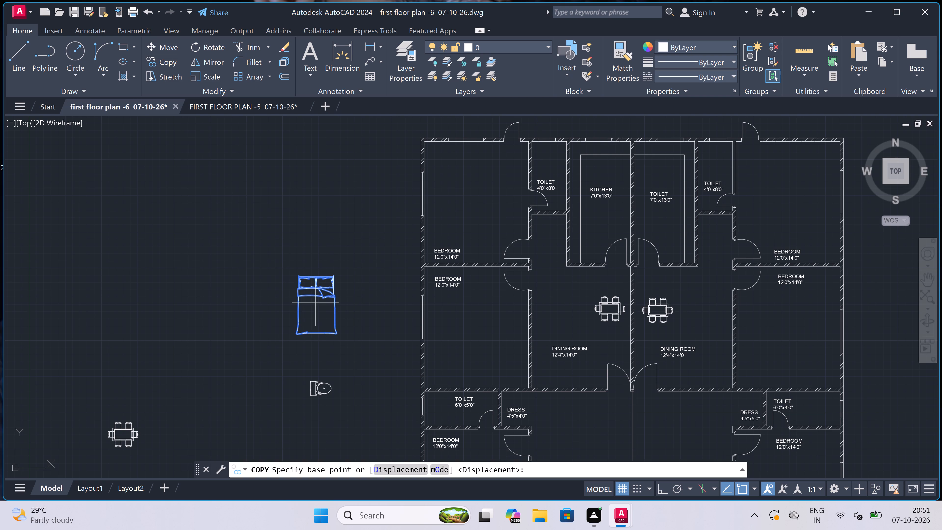
click(317, 304)
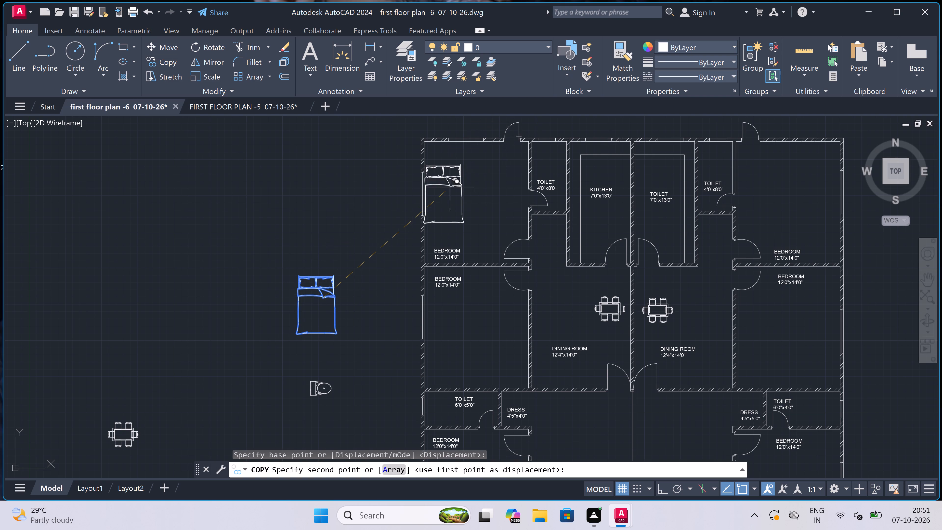
scroll(472, 176, up, 2)
scroll(470, 164, down, 7)
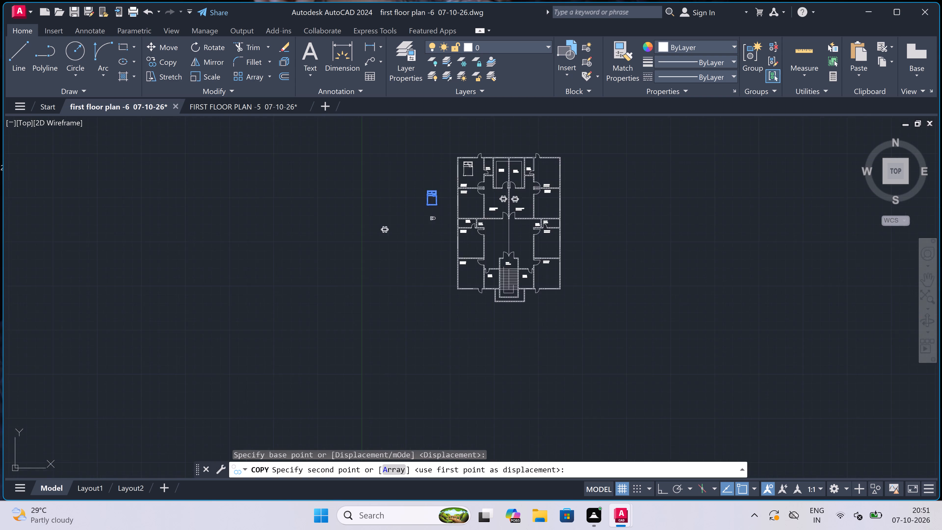
scroll(476, 159, up, 6)
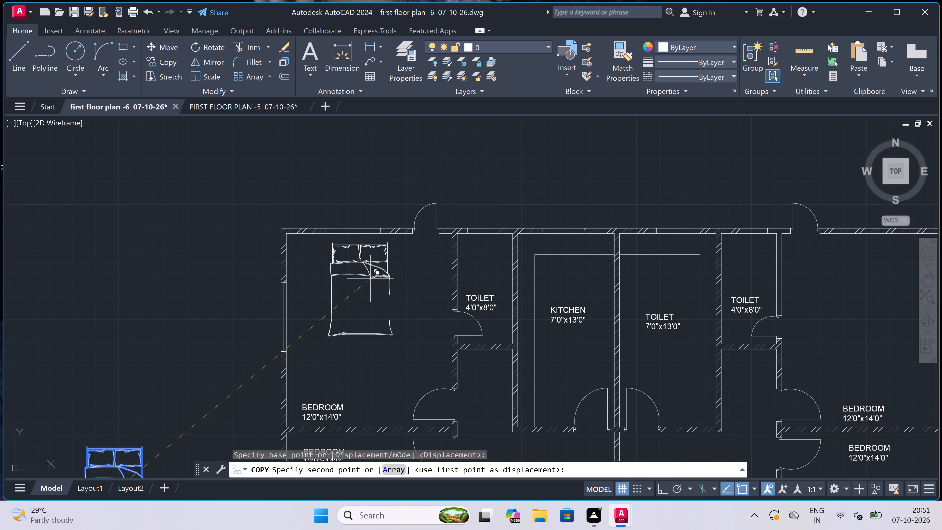
scroll(330, 320, up, 2)
scroll(367, 245, down, 3)
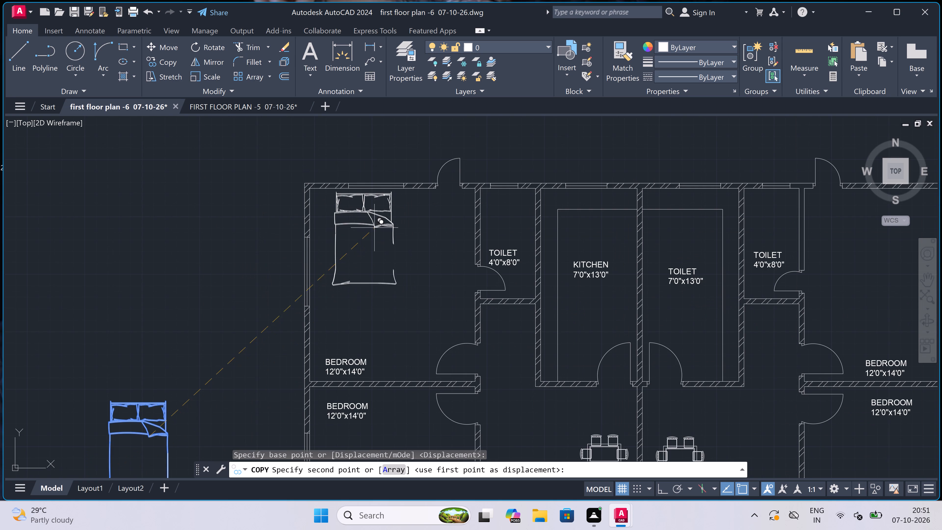
scroll(376, 212, up, 3)
scroll(379, 254, down, 8)
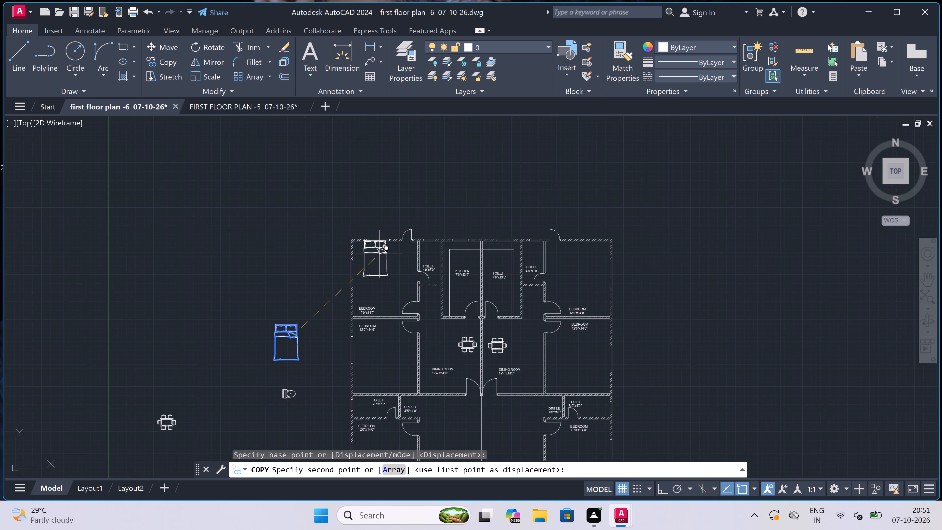
scroll(380, 245, up, 9)
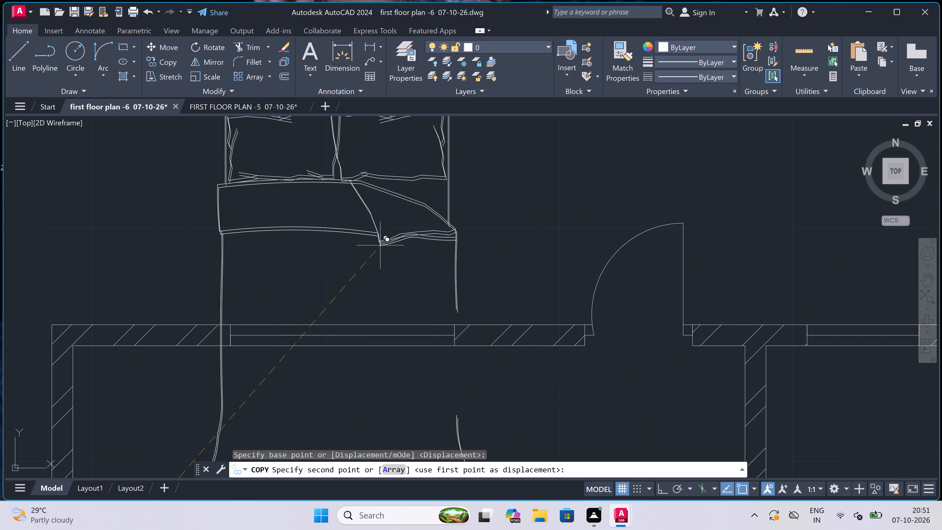
scroll(379, 400, down, 2)
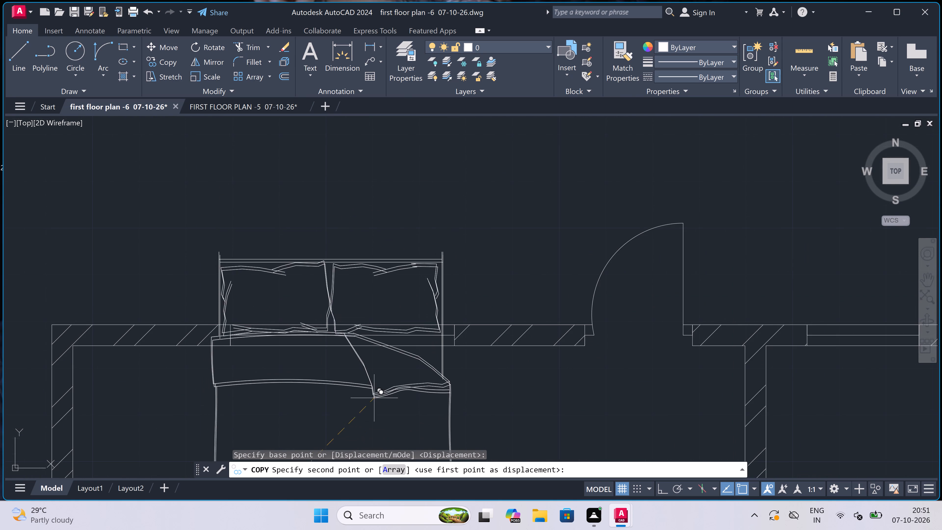
scroll(375, 455, up, 3)
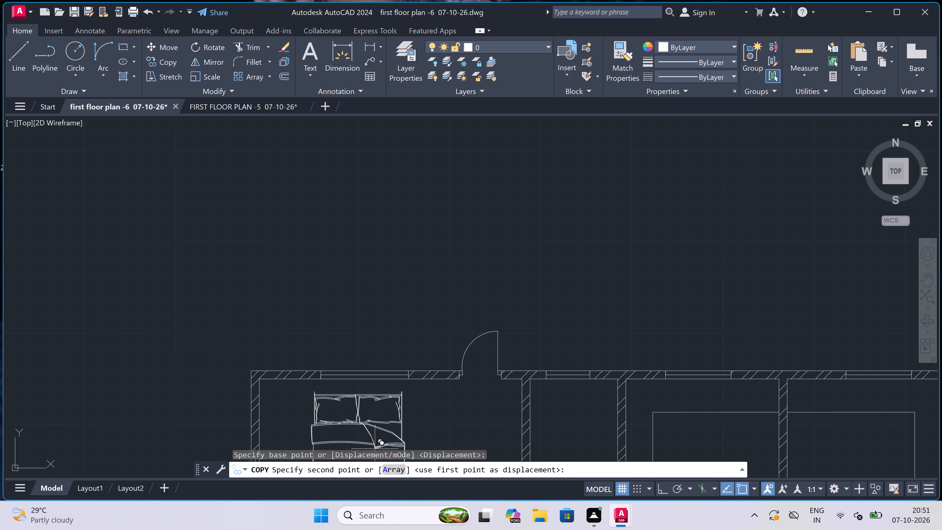
scroll(371, 429, up, 2)
scroll(368, 412, down, 3)
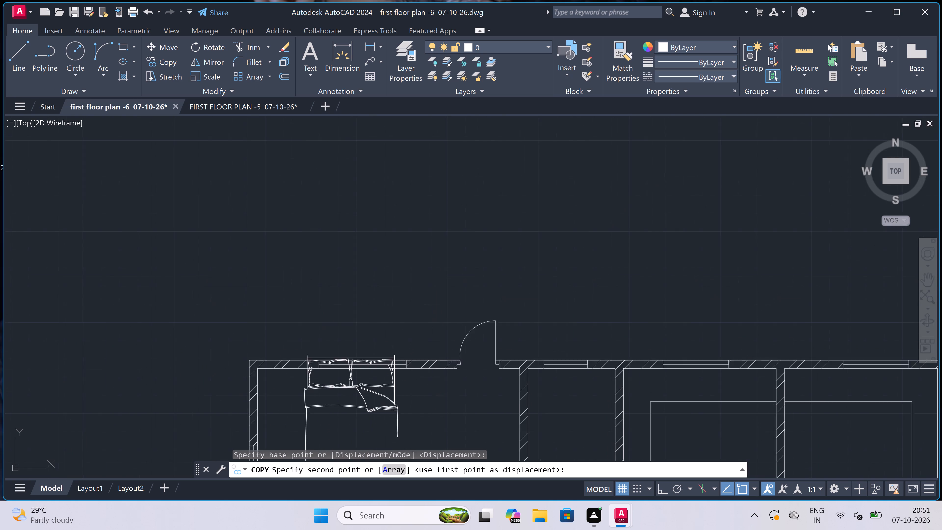
scroll(367, 428, up, 4)
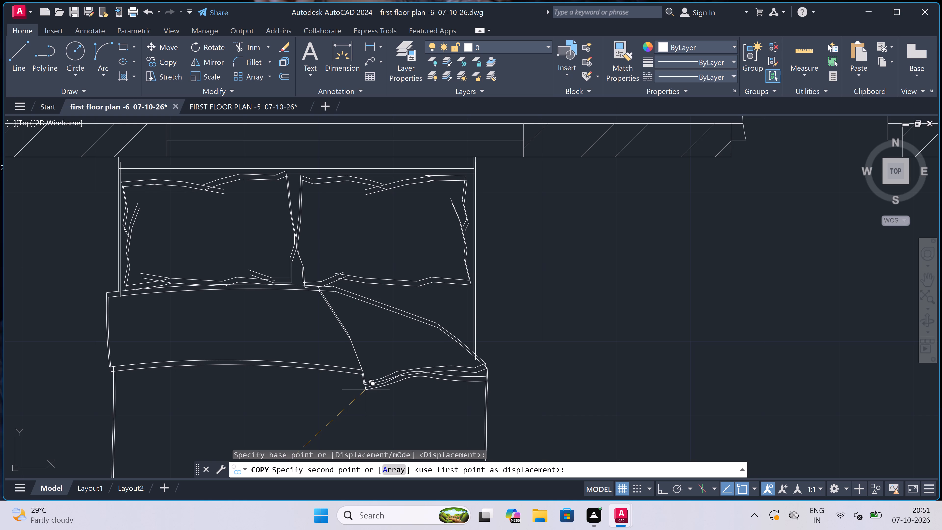
click(366, 389)
Place another copy of the bed in the upper-right corner 12'0"x14'0" bedroom, headboard against the top outer wall.
scroll(353, 382, down, 10)
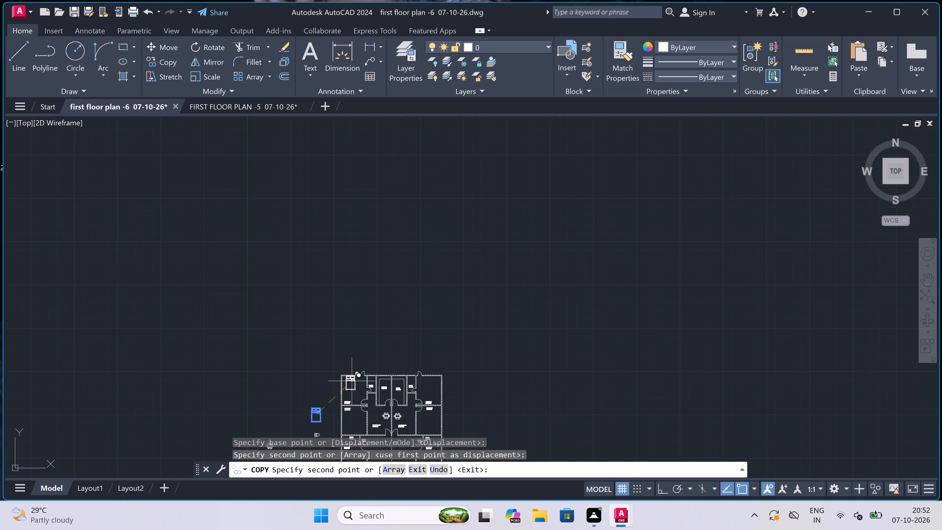
scroll(417, 392, up, 3)
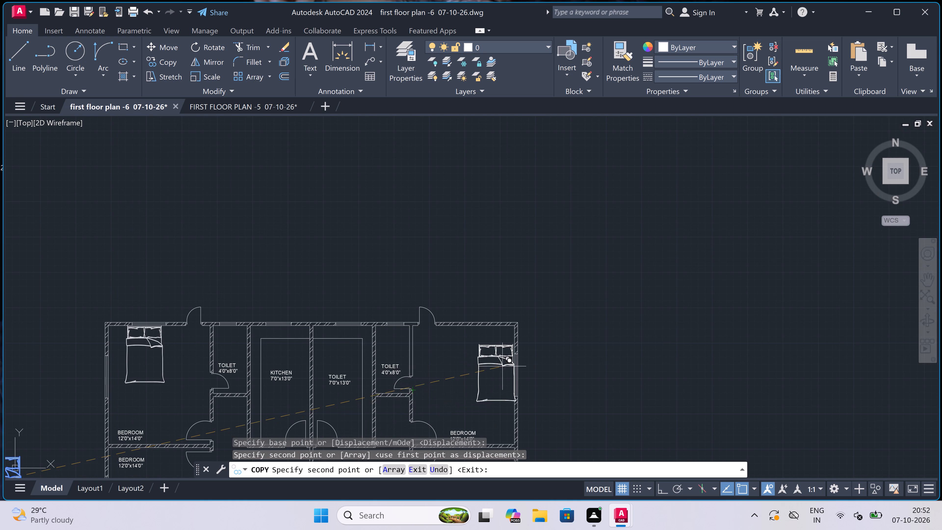
scroll(487, 357, up, 4)
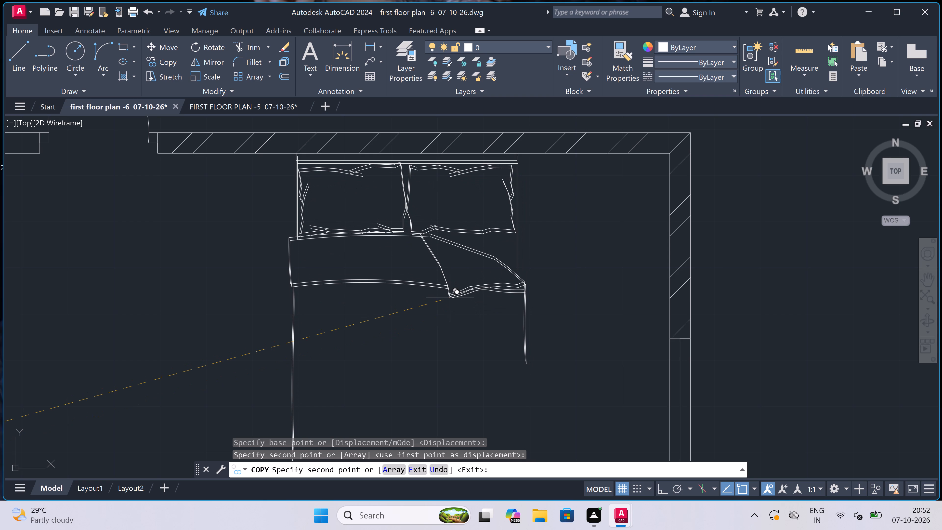
click(450, 298)
scroll(450, 298, down, 8)
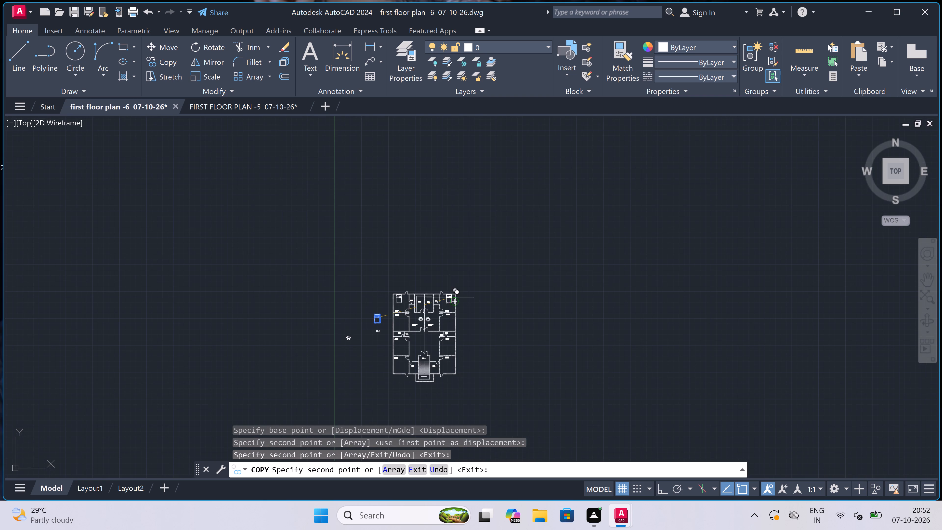
scroll(450, 348, up, 4)
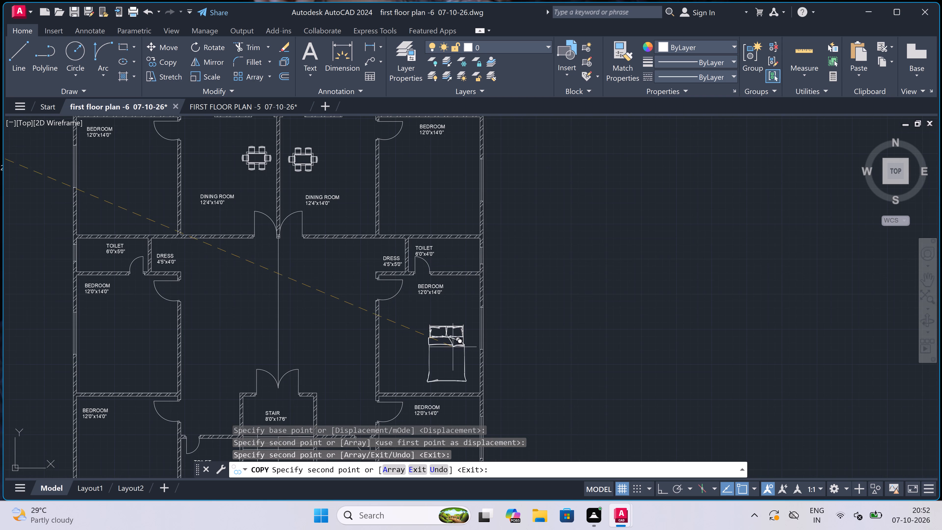
scroll(442, 310, down, 2)
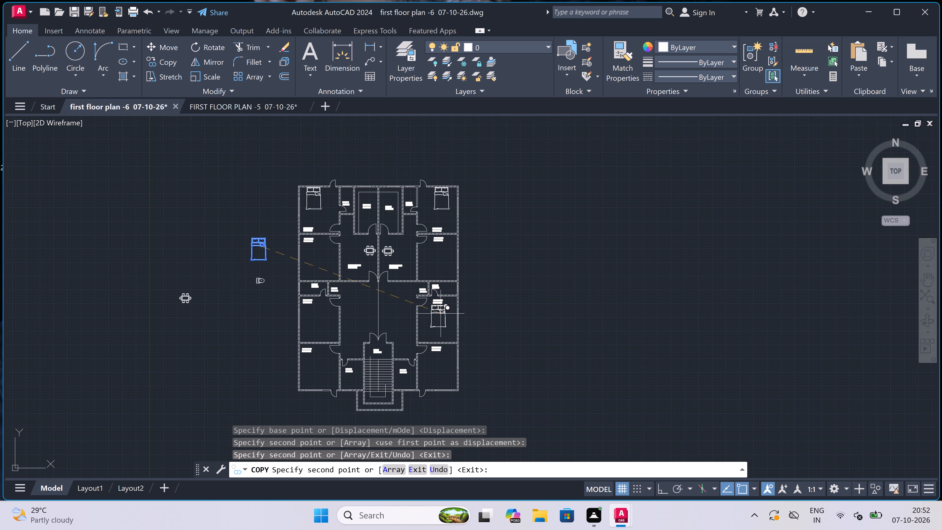
scroll(430, 372, up, 2)
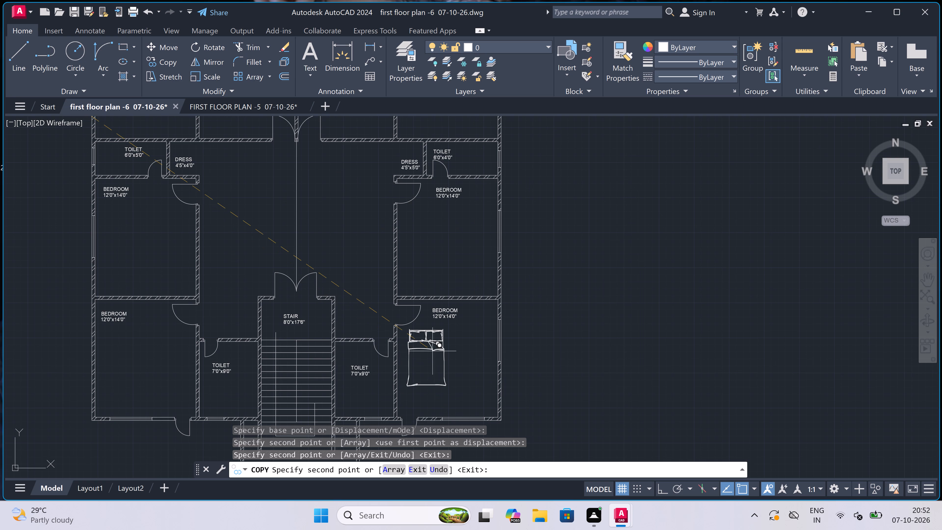
key(Escape)
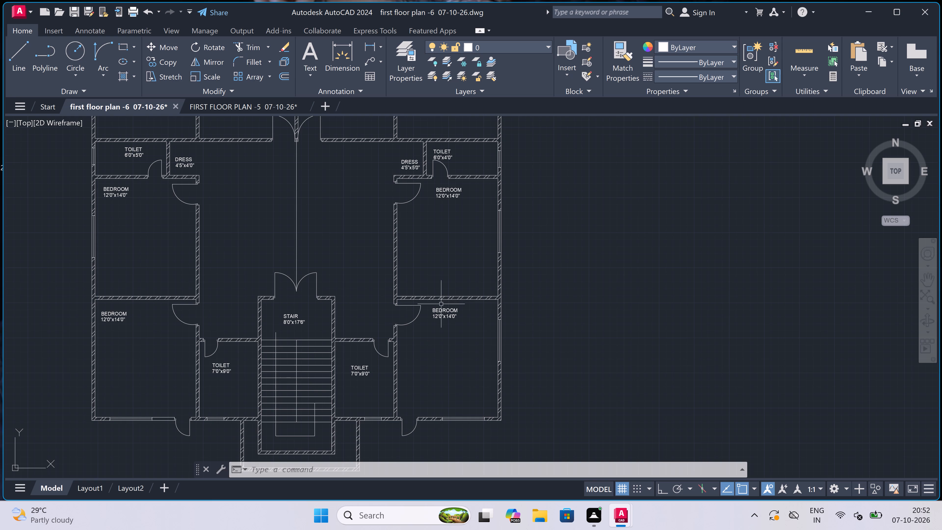
Rotate the spare bed left of the plan 90° counterclockwise about its middle, with Ortho on.
scroll(337, 293, down, 3)
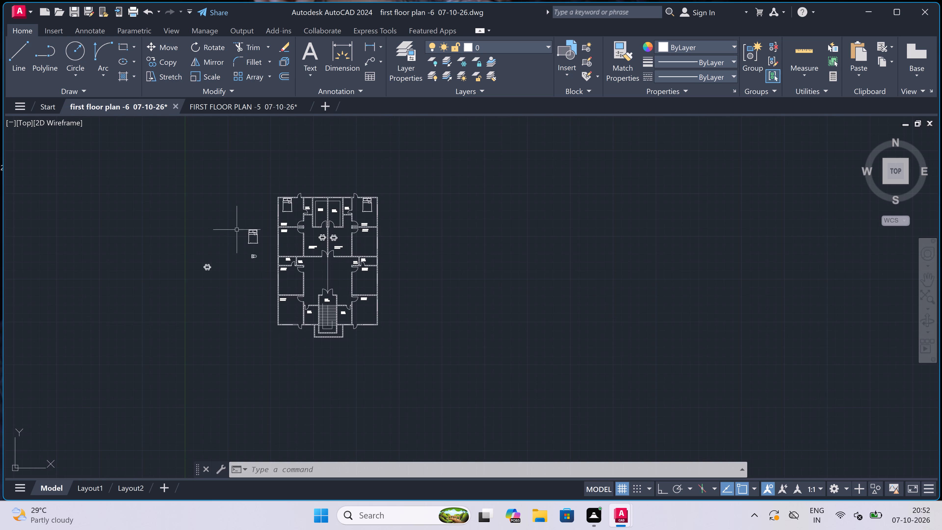
scroll(253, 227, up, 4)
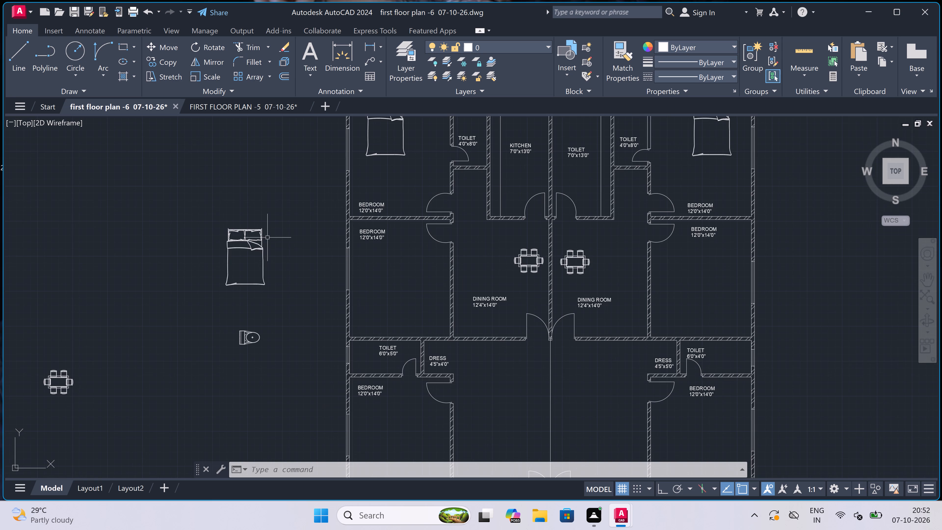
click(288, 214)
click(180, 291)
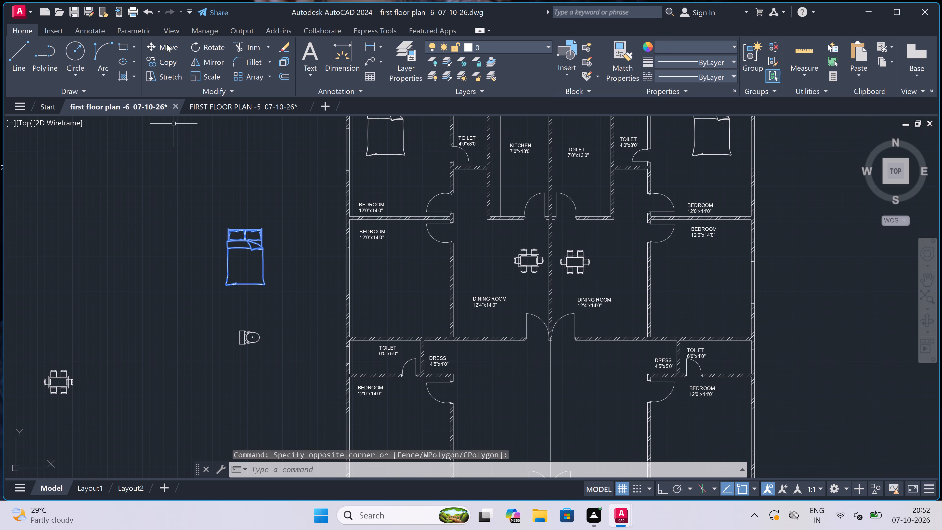
click(208, 48)
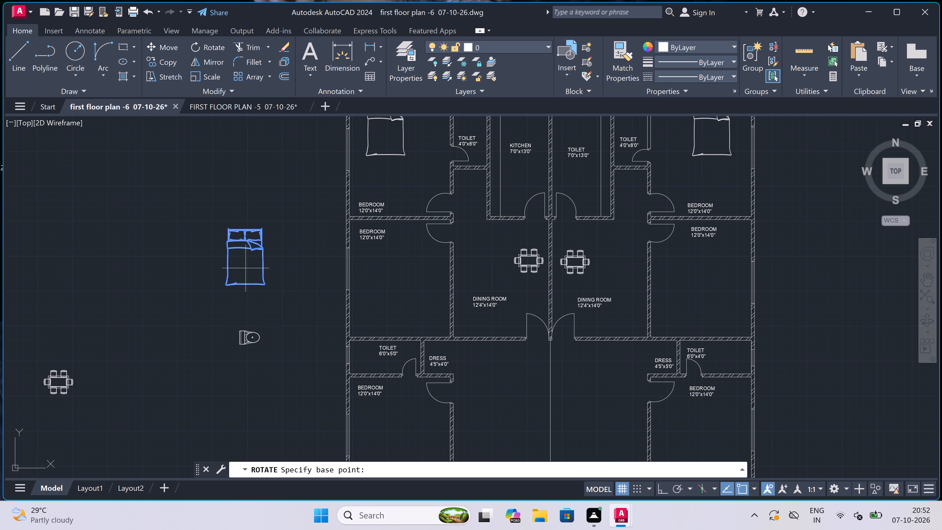
click(245, 264)
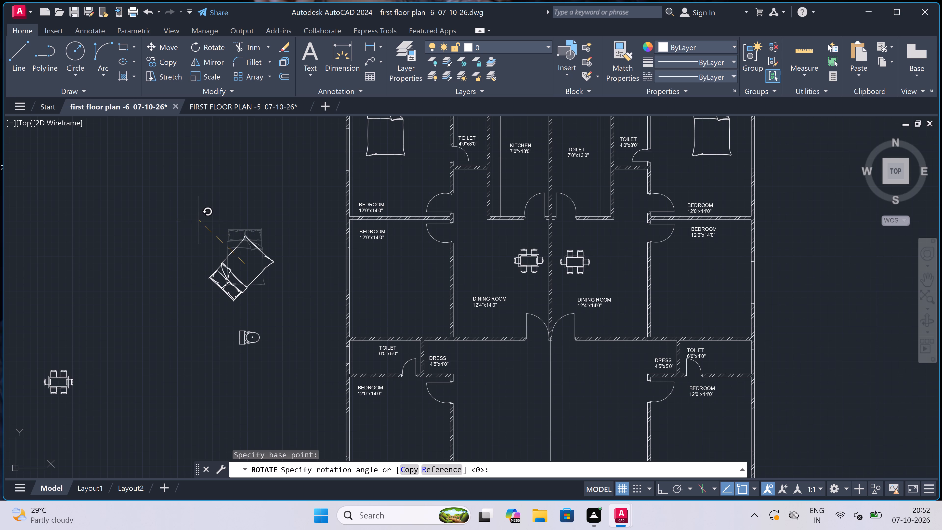
key(F8)
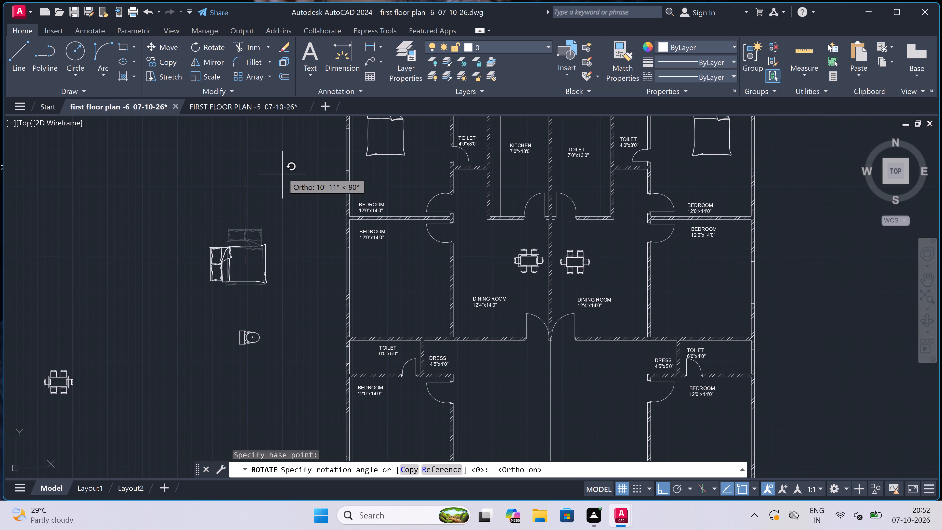
click(267, 181)
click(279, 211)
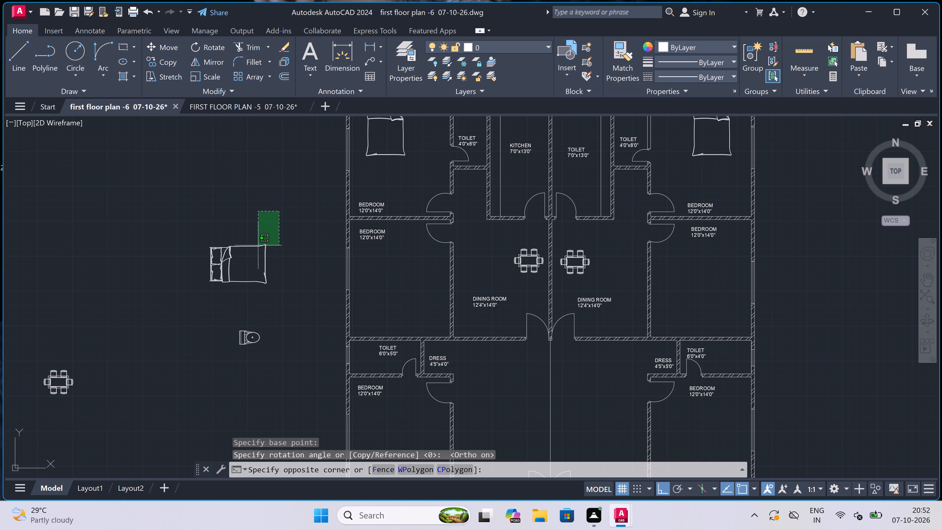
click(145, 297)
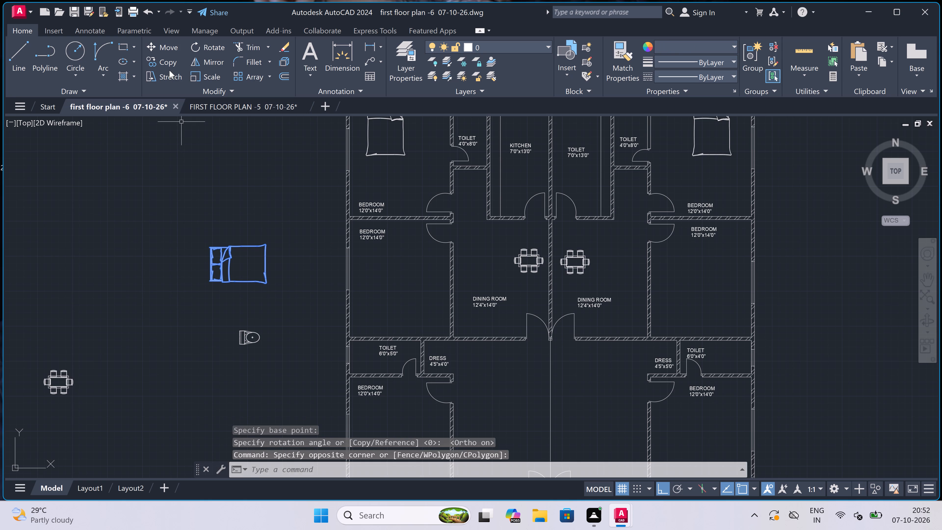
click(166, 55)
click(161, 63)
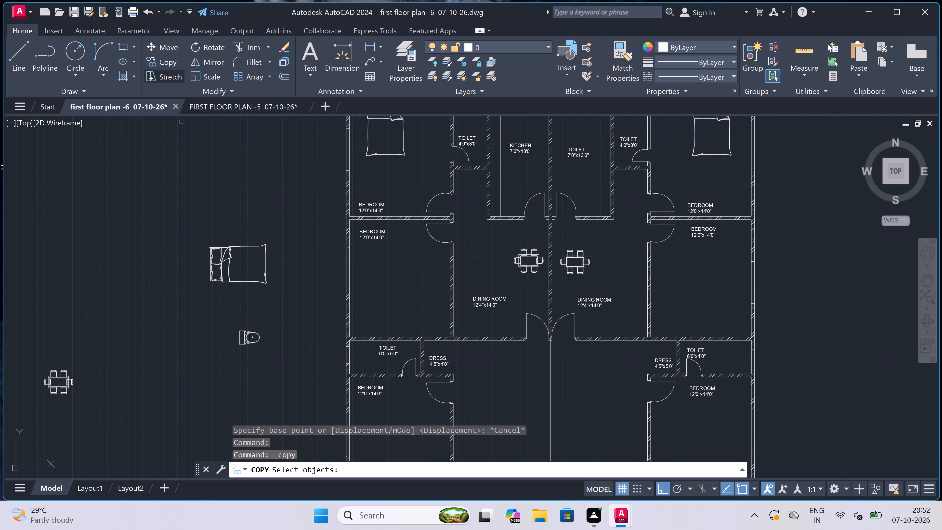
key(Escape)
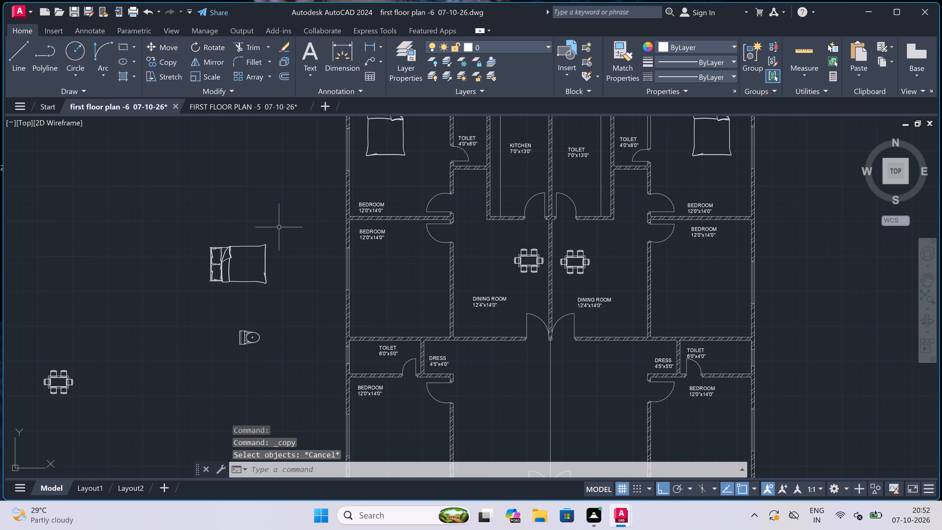
Copy the spare bed into the left-side 12'0"x14'0" bedroom beside the dining room, headboard against the windowed outer wall.
click(280, 223)
click(167, 291)
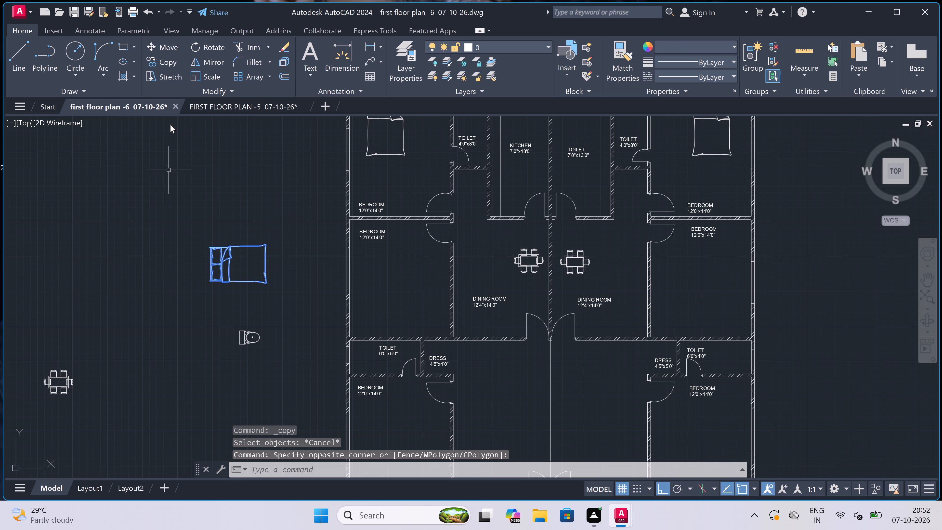
click(172, 62)
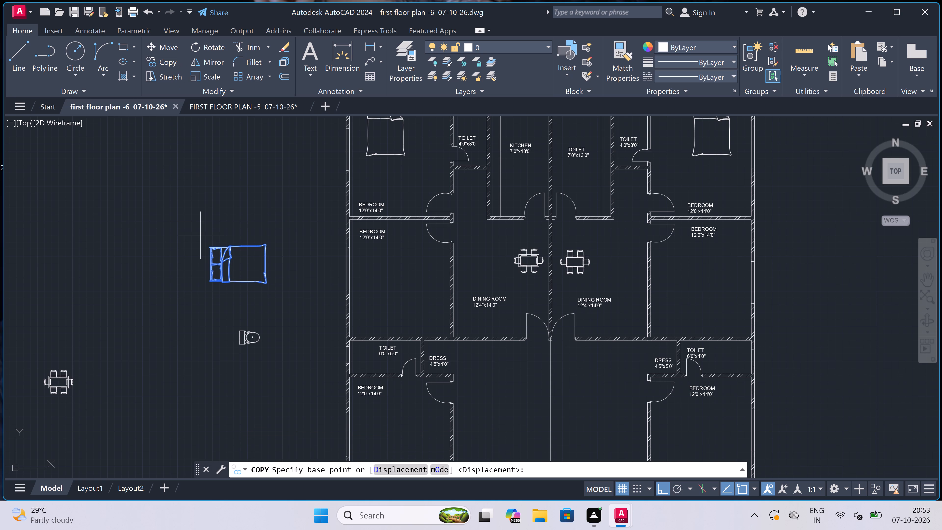
scroll(210, 284, up, 2)
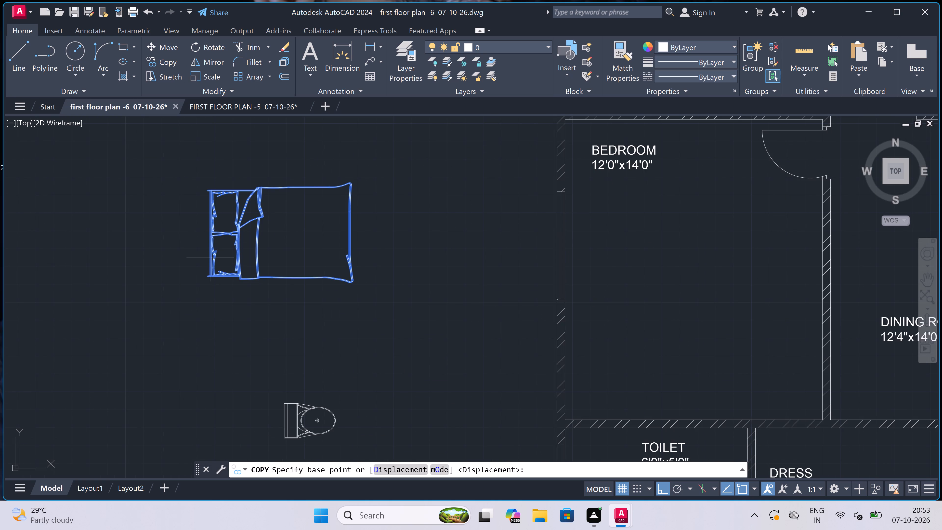
click(208, 230)
scroll(279, 268, down, 3)
scroll(364, 261, up, 2)
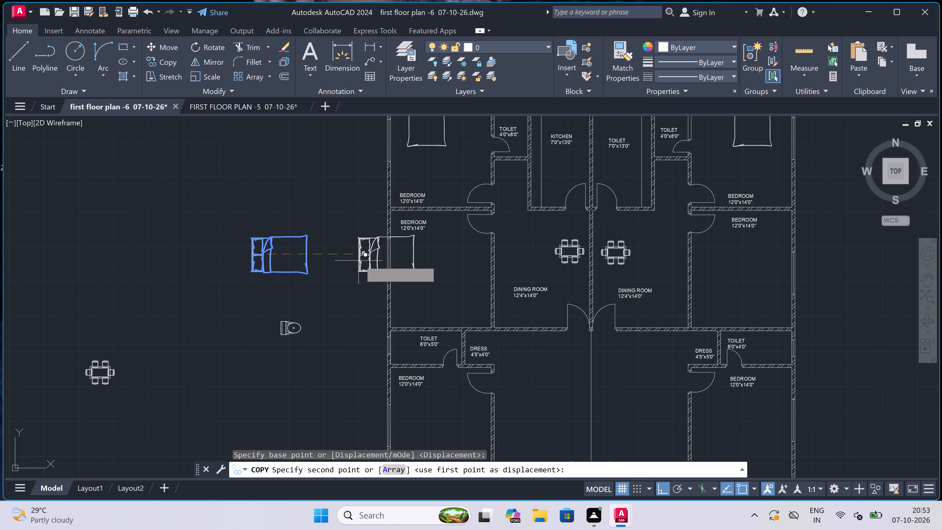
scroll(365, 261, up, 1)
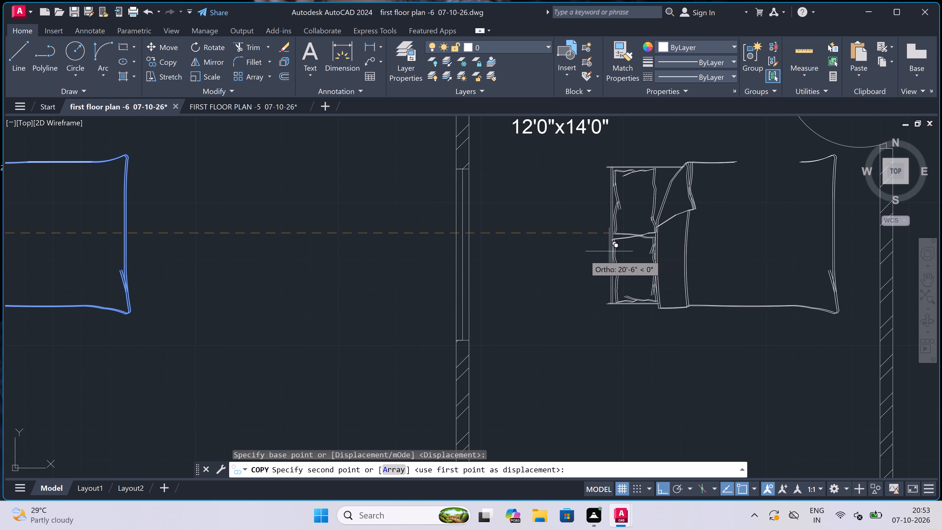
scroll(471, 261, up, 1)
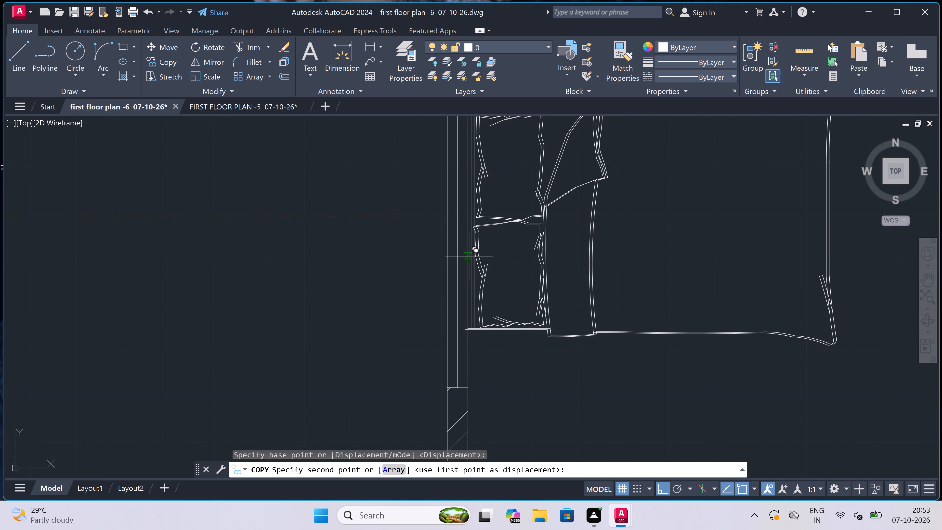
scroll(470, 256, up, 2)
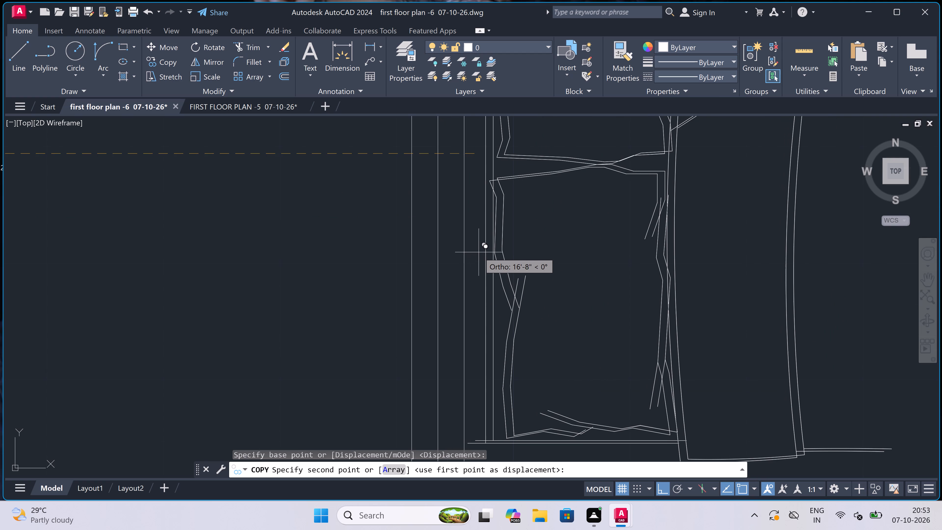
click(476, 248)
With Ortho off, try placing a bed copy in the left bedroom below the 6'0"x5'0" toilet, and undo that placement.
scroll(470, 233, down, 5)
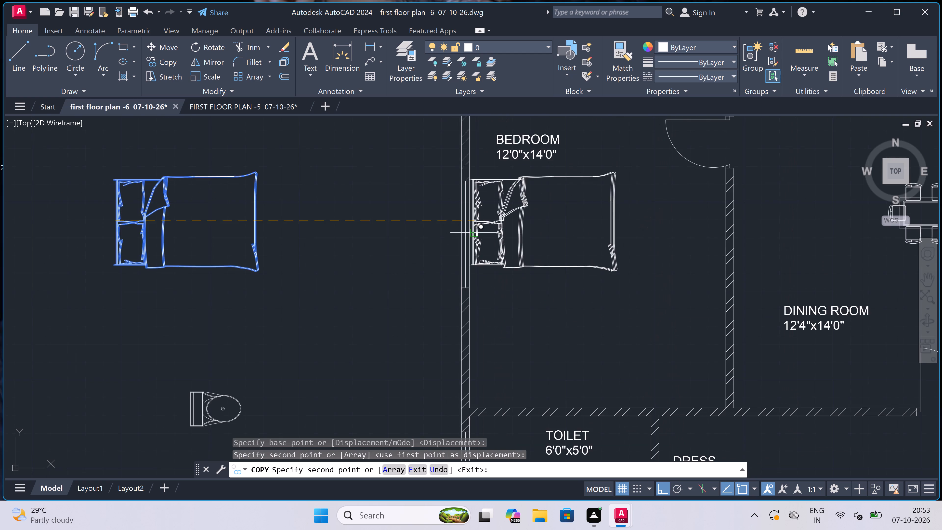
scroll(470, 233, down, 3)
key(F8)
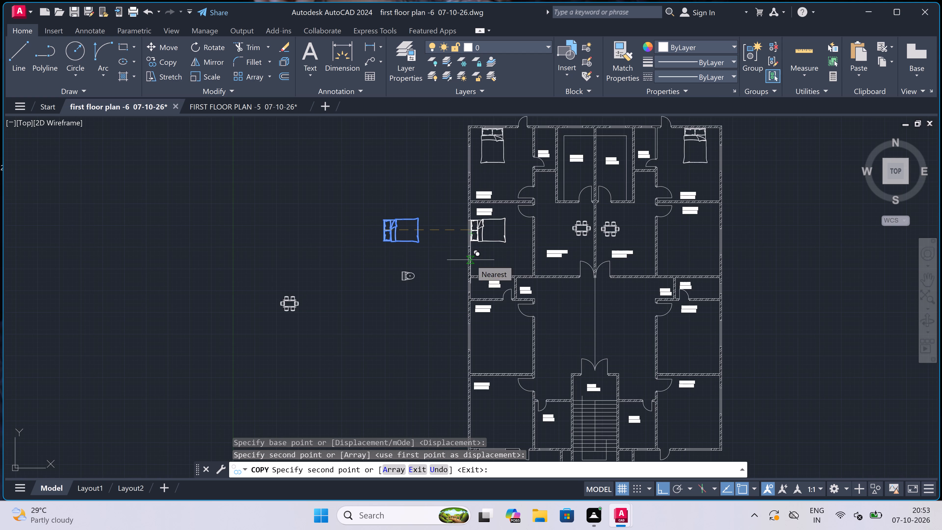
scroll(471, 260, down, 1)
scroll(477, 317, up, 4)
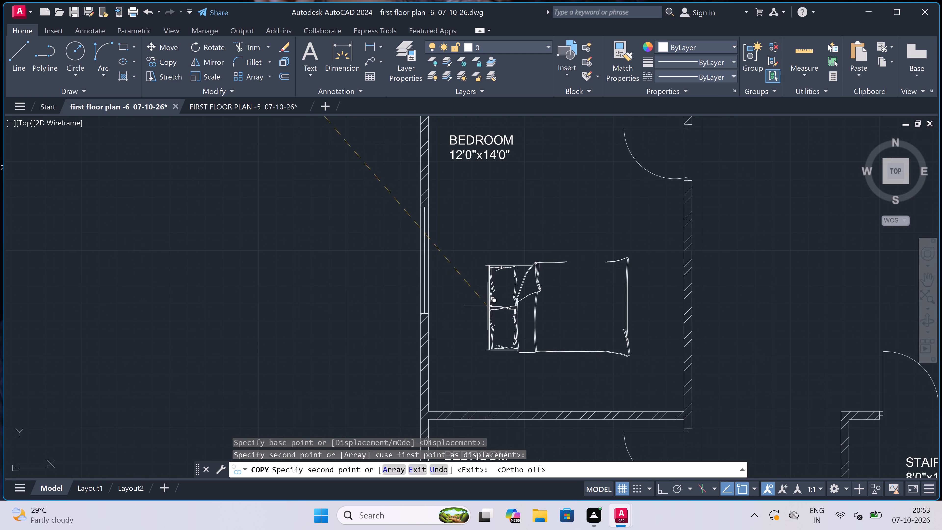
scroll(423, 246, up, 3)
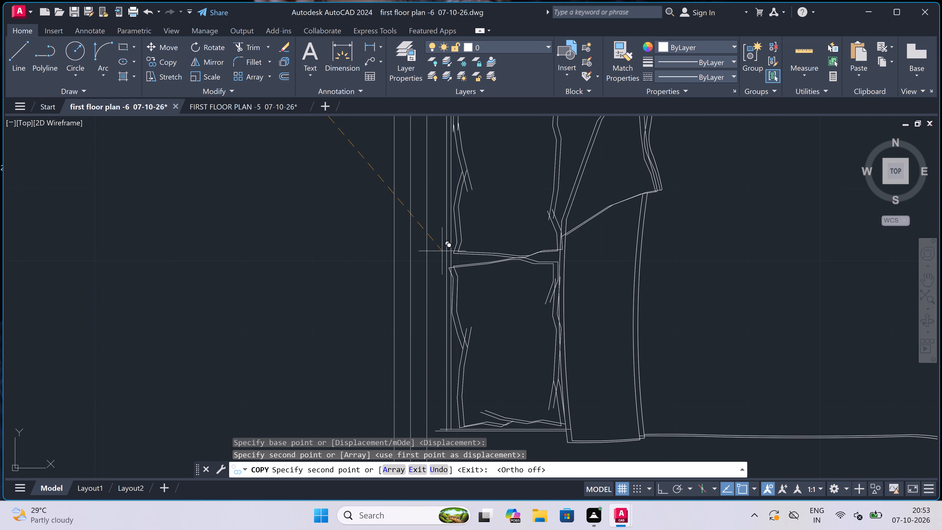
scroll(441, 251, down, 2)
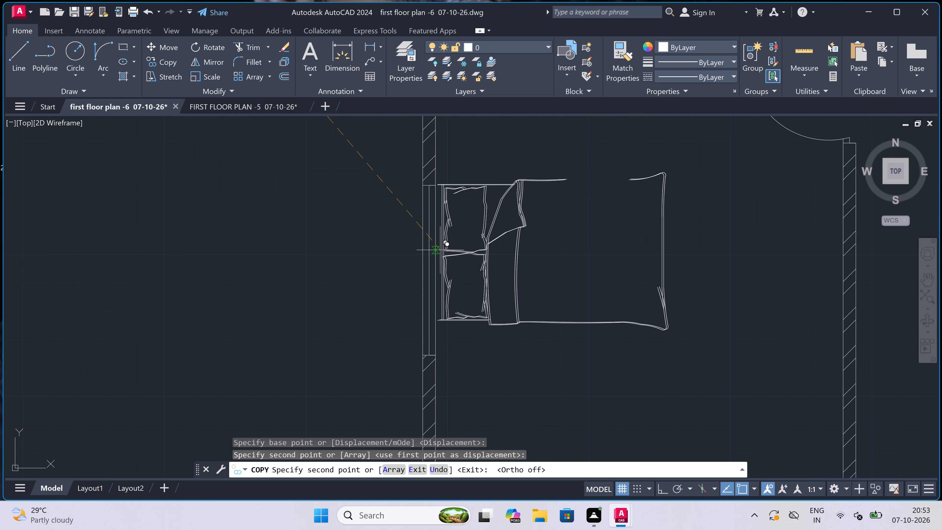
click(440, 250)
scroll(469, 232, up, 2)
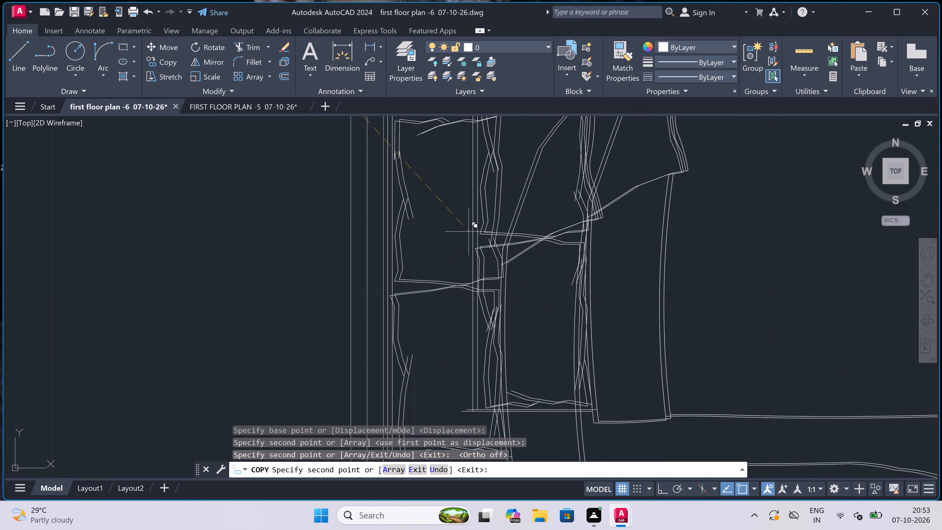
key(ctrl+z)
With Ortho off, place a bed copy in the left bedroom below the 6'0"x5'0" toilet, headboard against the windowed outer wall.
scroll(469, 232, down, 1)
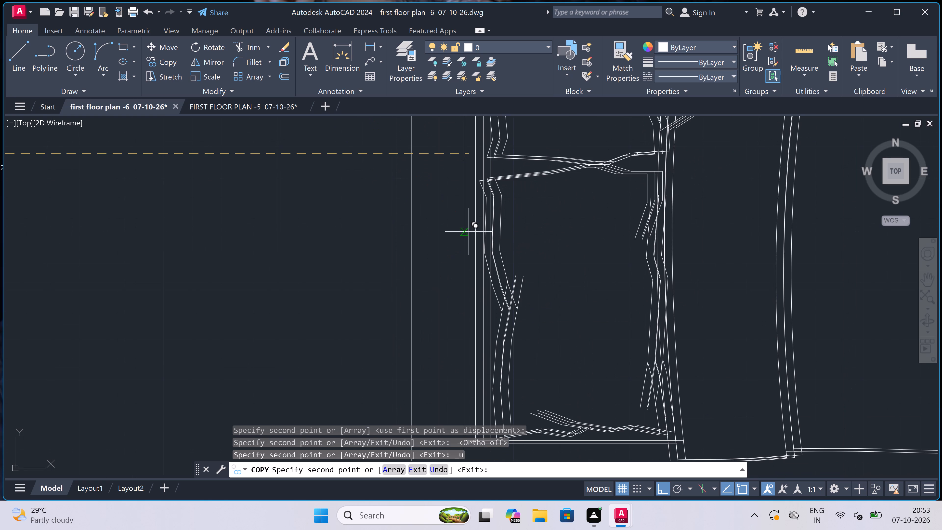
scroll(499, 241, down, 2)
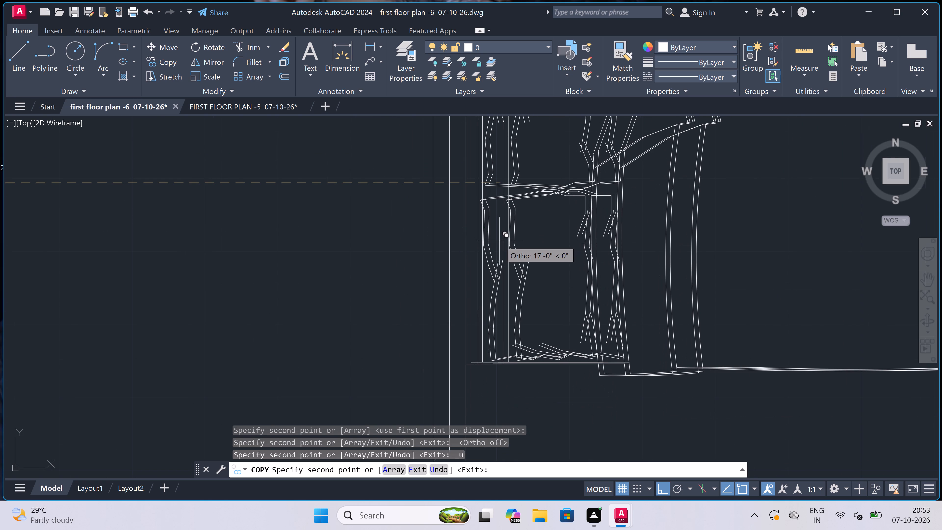
scroll(521, 234, up, 2)
scroll(500, 225, down, 3)
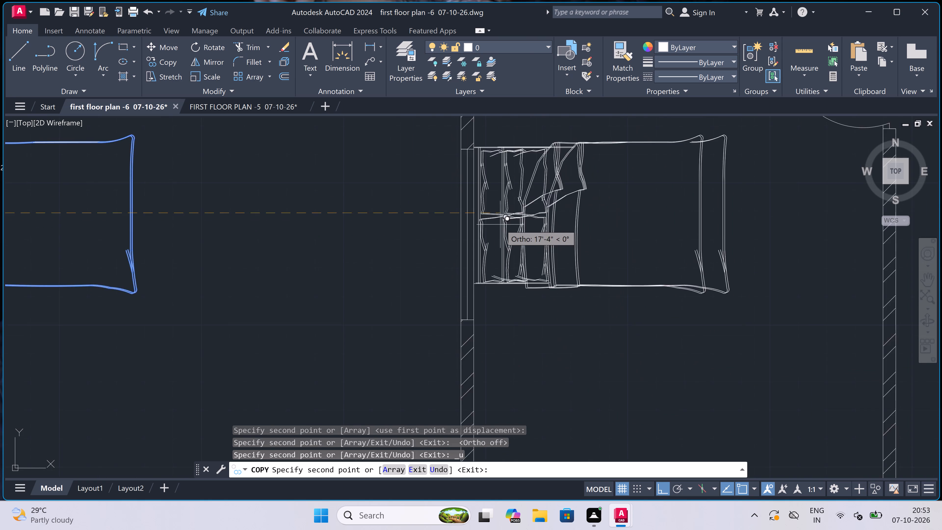
scroll(500, 225, down, 4)
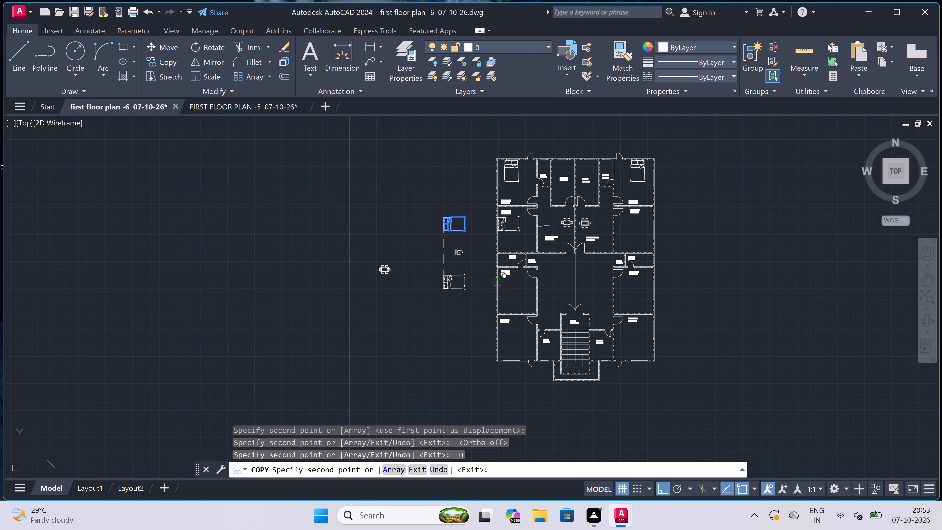
scroll(515, 291, up, 2)
key(F8)
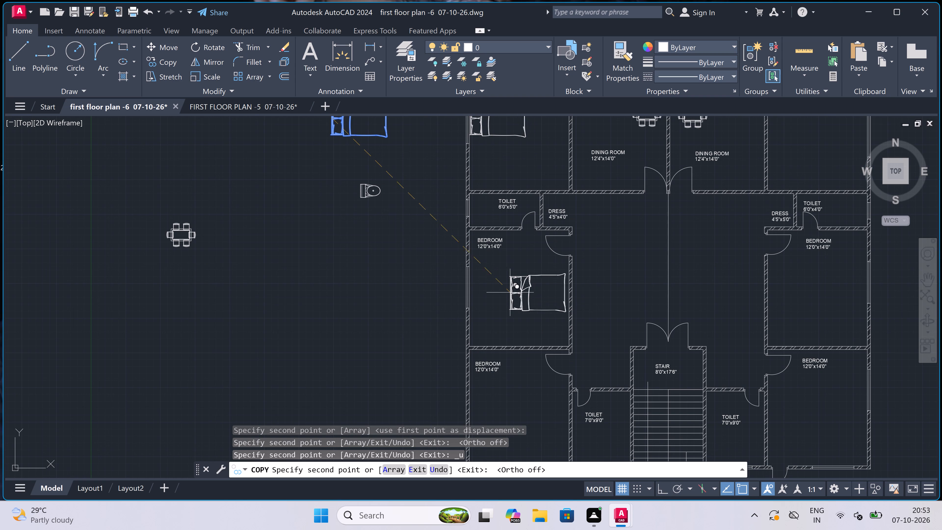
scroll(477, 286, up, 3)
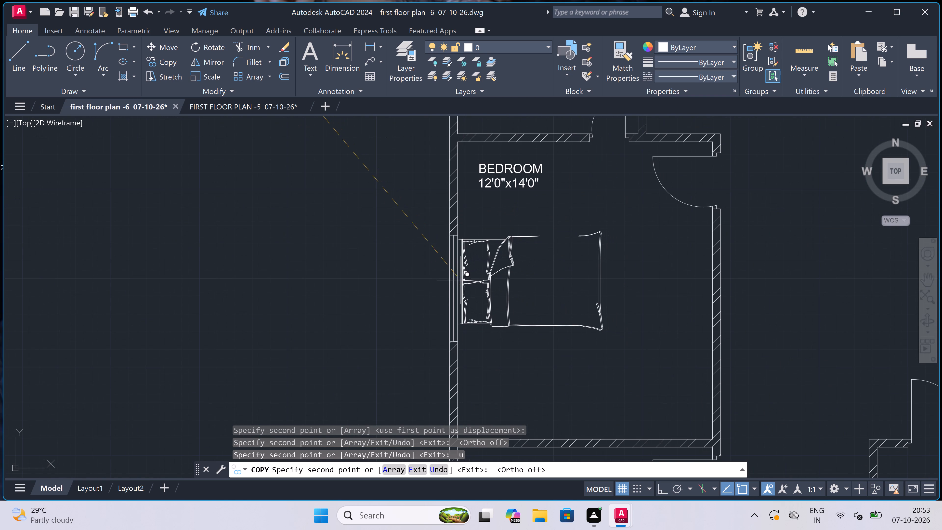
scroll(460, 302, up, 6)
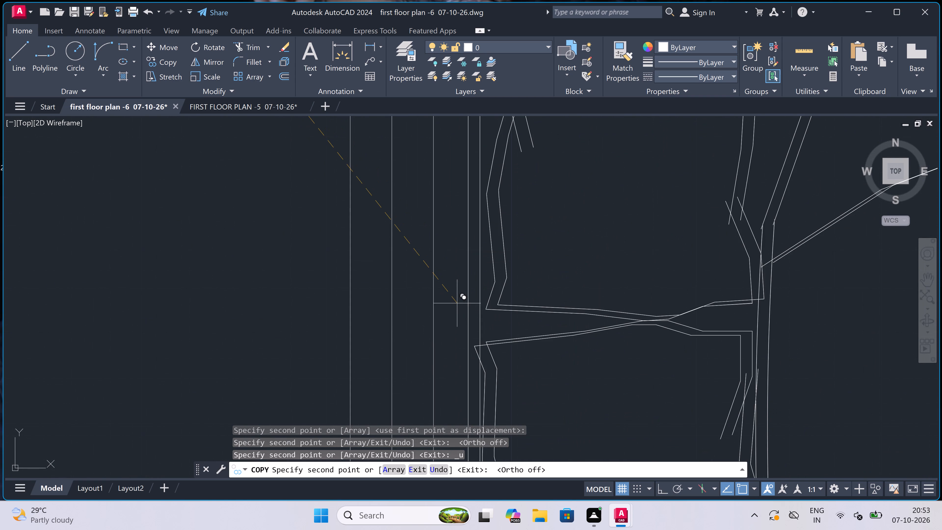
scroll(457, 303, up, 1)
click(456, 303)
Place another bed copy in the lower-left corner 12'0"x14'0" bedroom, headboard against the left outer wall, and finish copying.
scroll(462, 259, down, 6)
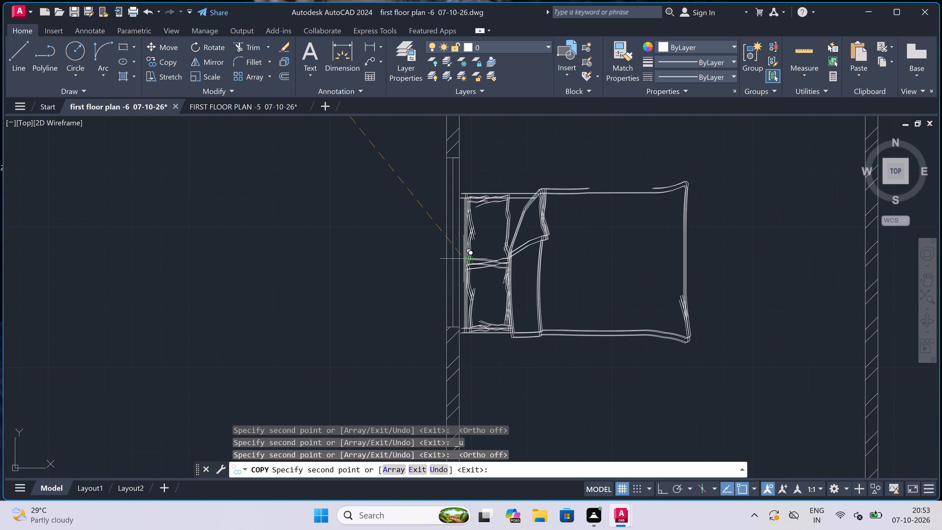
scroll(464, 259, down, 5)
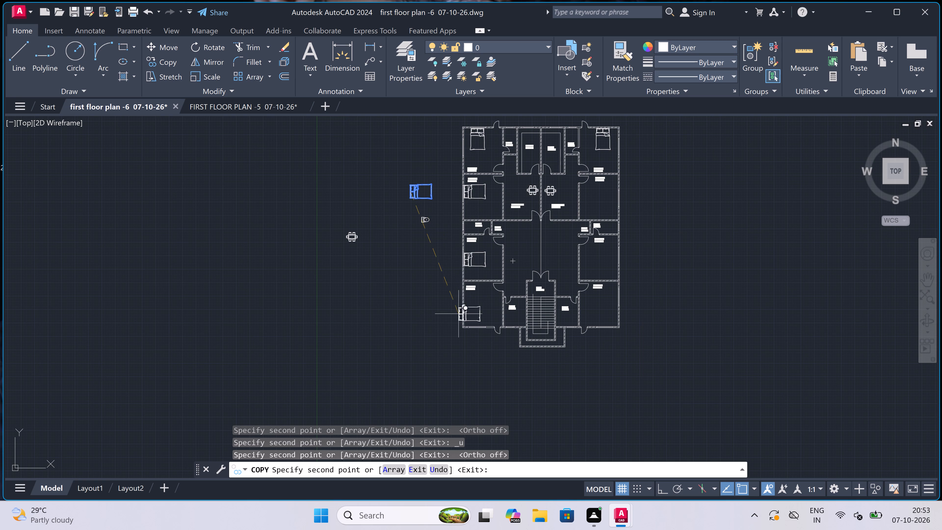
scroll(464, 322, up, 5)
scroll(486, 254, down, 3)
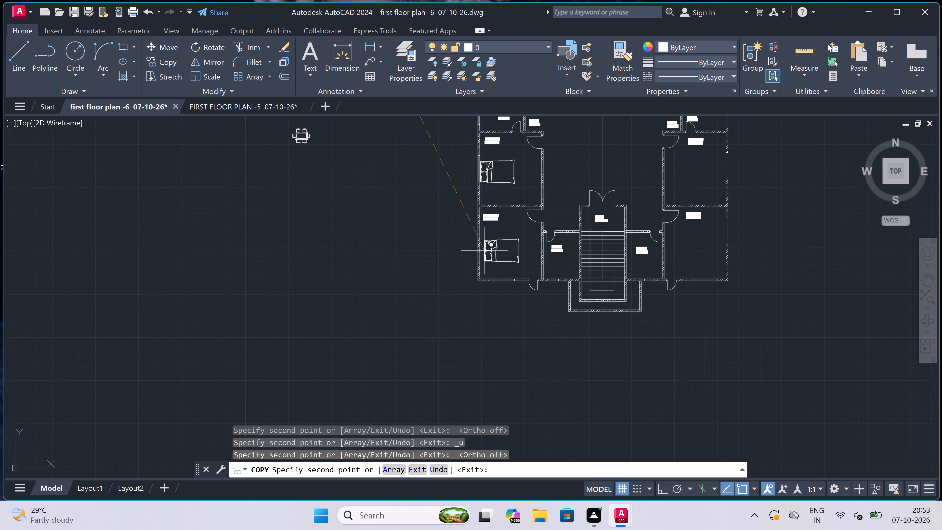
scroll(483, 247, up, 3)
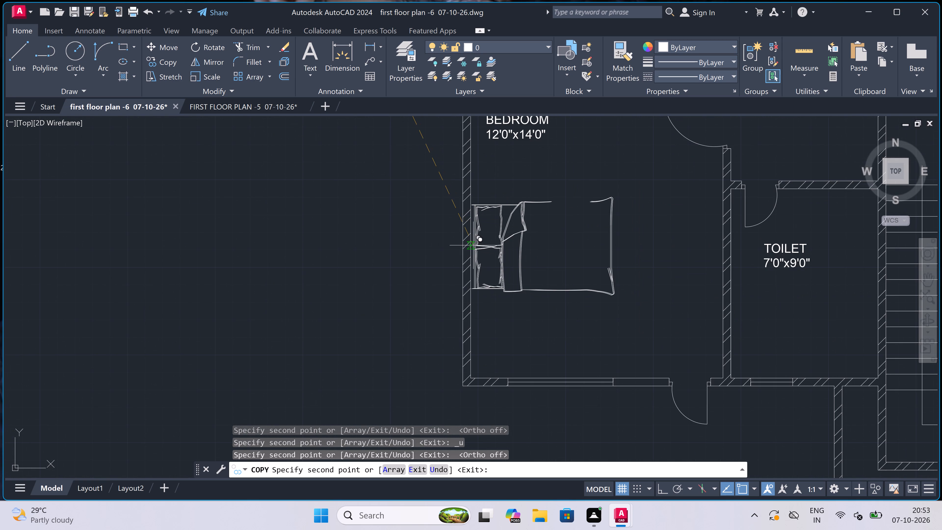
scroll(473, 245, up, 3)
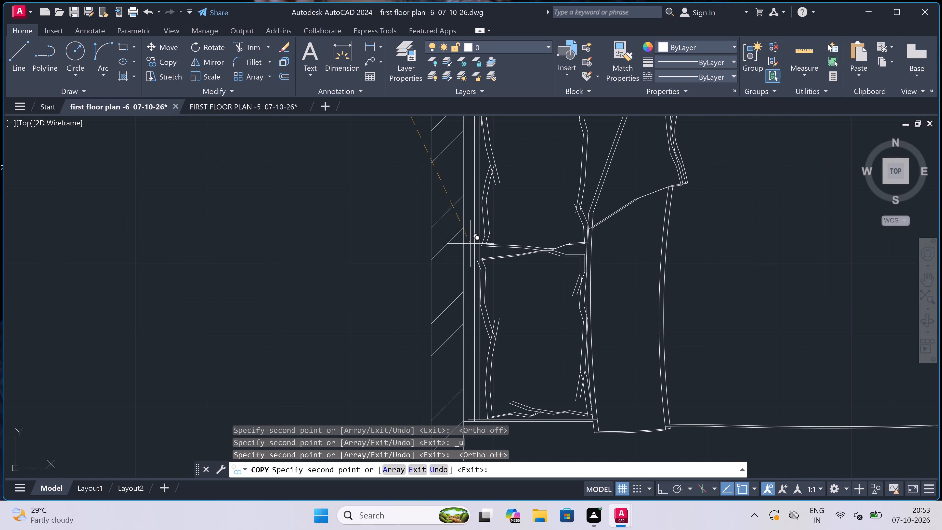
scroll(470, 244, up, 1)
click(470, 244)
scroll(435, 245, down, 6)
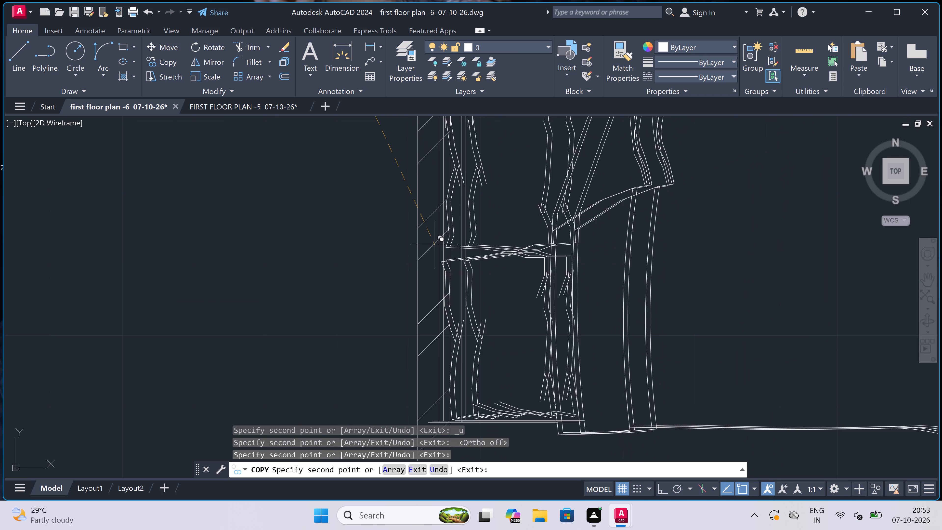
key(Escape)
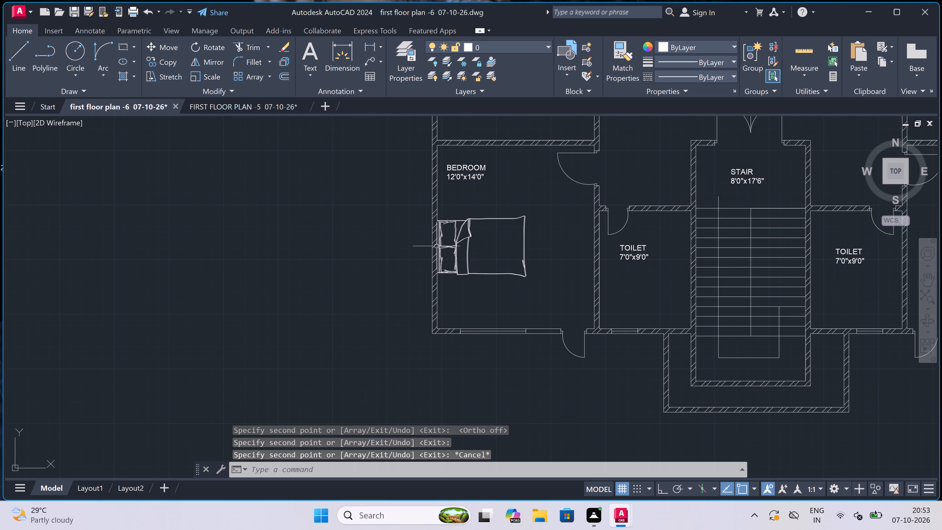
Rotate the spare bed beside the plan 180° about its middle with Ortho on, so the headboard faces the plan.
scroll(436, 246, down, 3)
scroll(413, 253, down, 3)
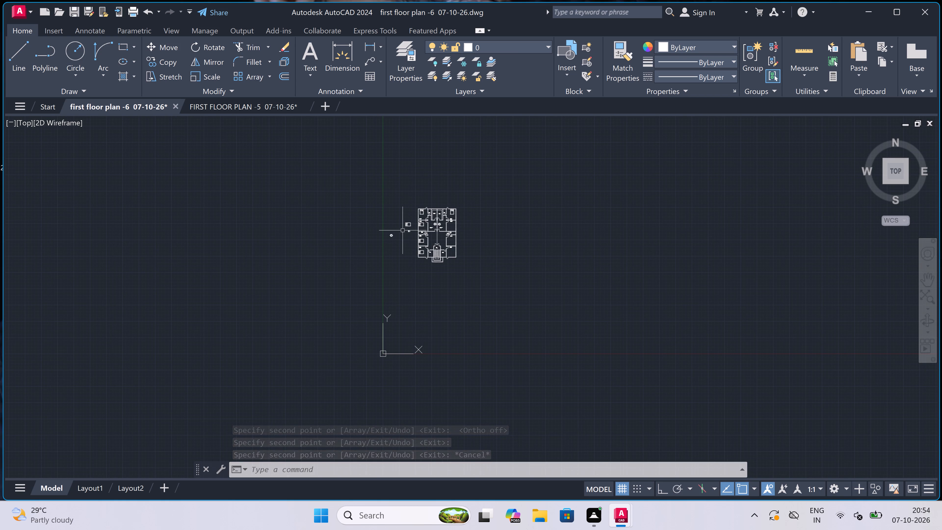
scroll(403, 230, up, 2)
scroll(418, 212, up, 2)
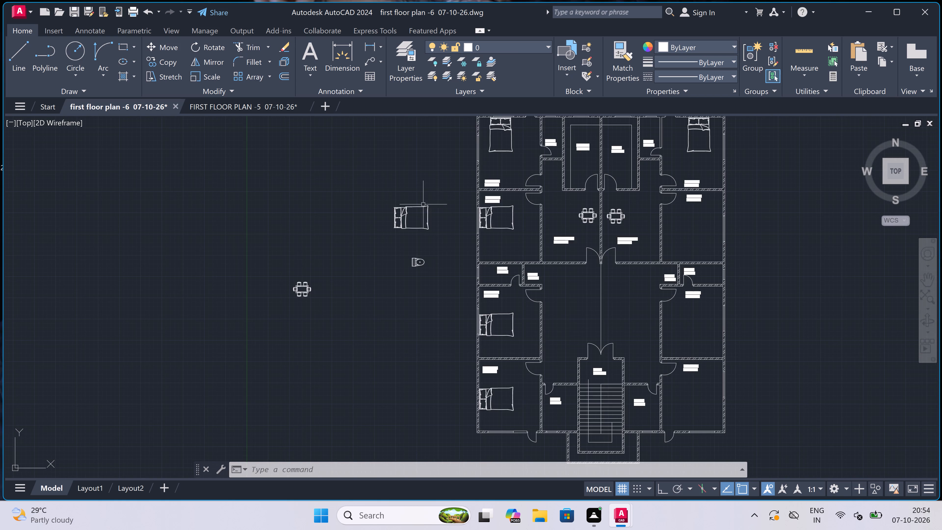
scroll(427, 201, up, 2)
click(449, 195)
click(295, 292)
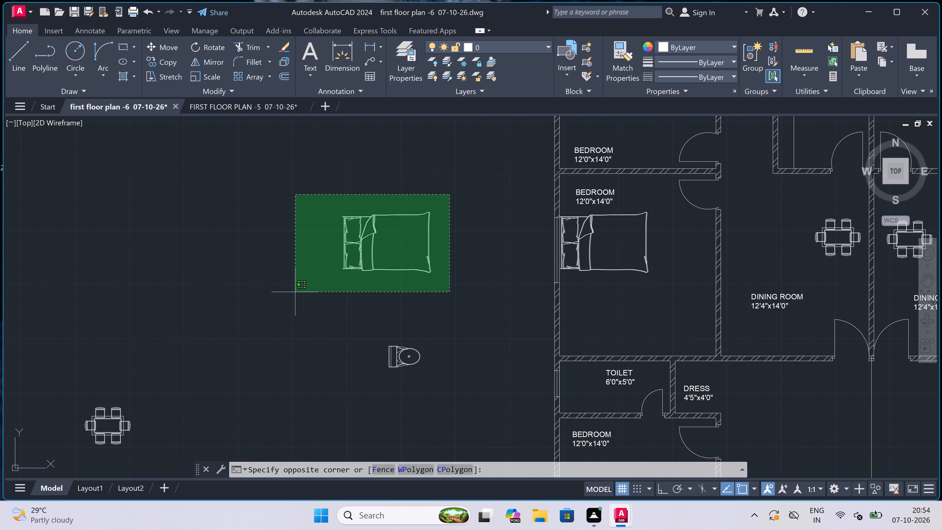
click(210, 46)
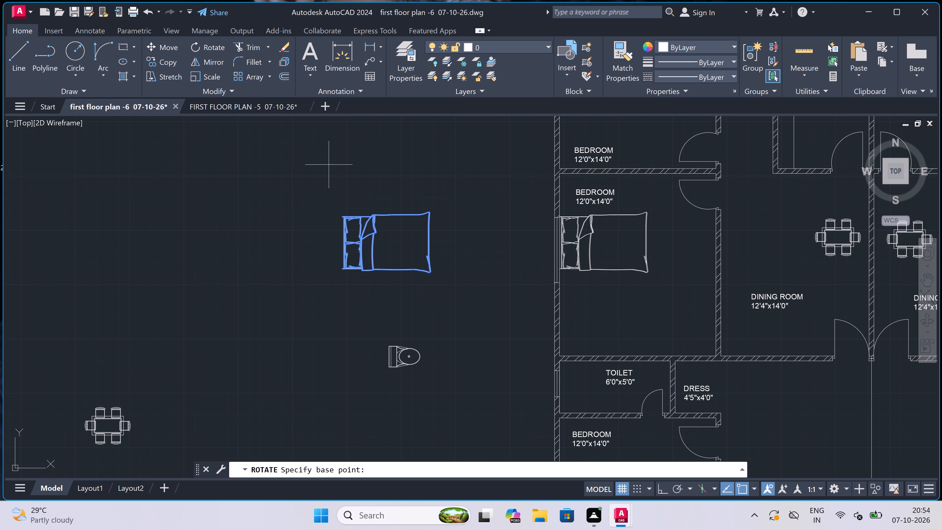
click(389, 243)
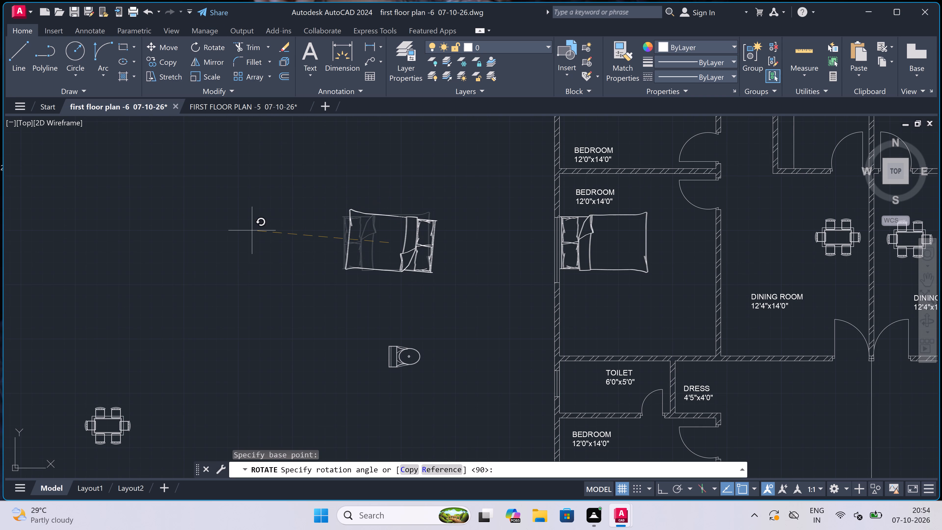
key(F8)
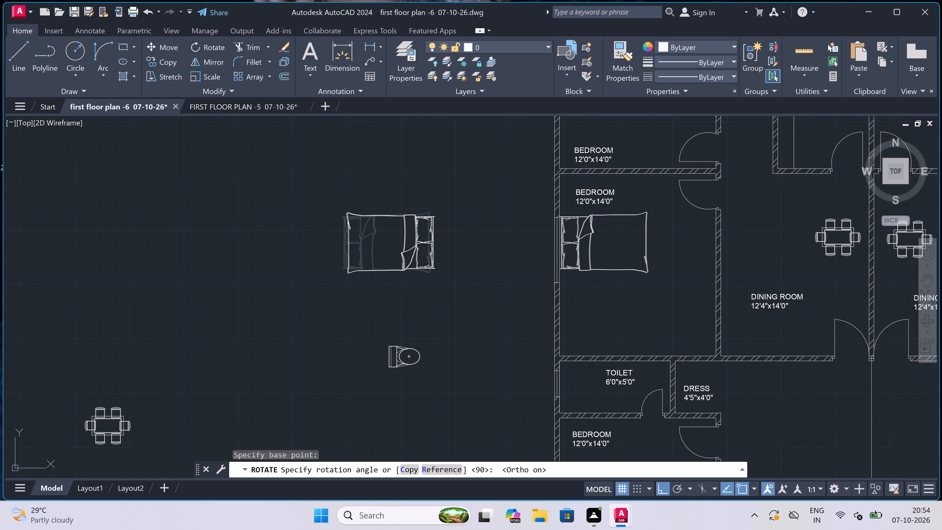
click(272, 249)
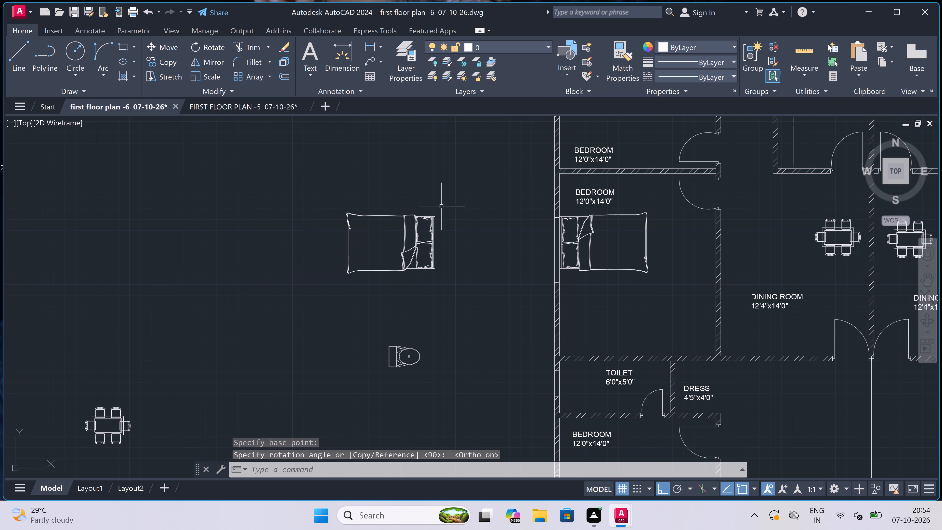
With Ortho off, copy the rotated spare bed into the right-hand 12'0"x14'0" bedroom beside the dining room, headboard against the windowed outer wall.
click(461, 194)
click(278, 280)
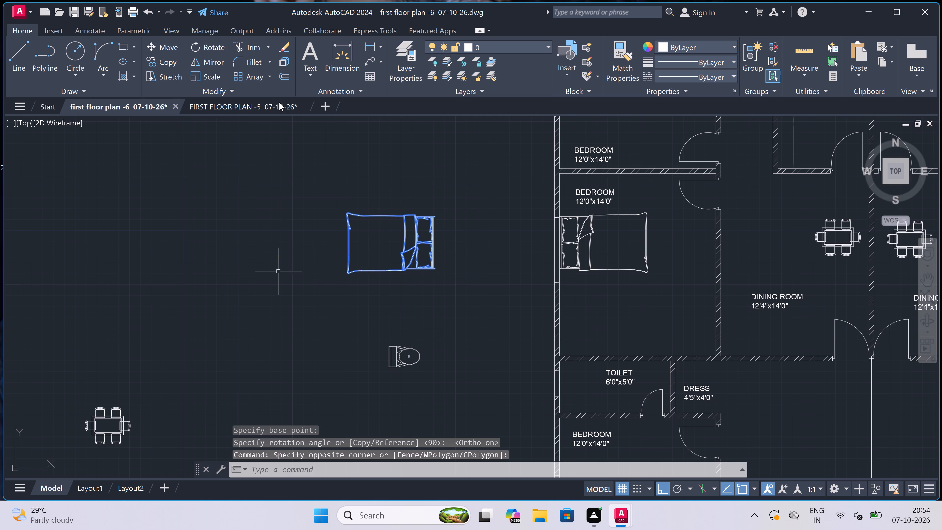
click(163, 58)
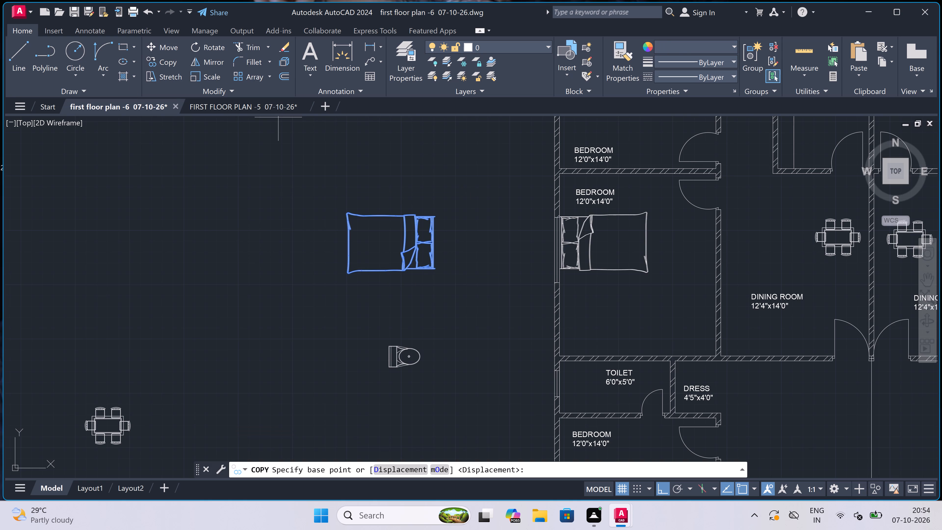
scroll(434, 236, up, 3)
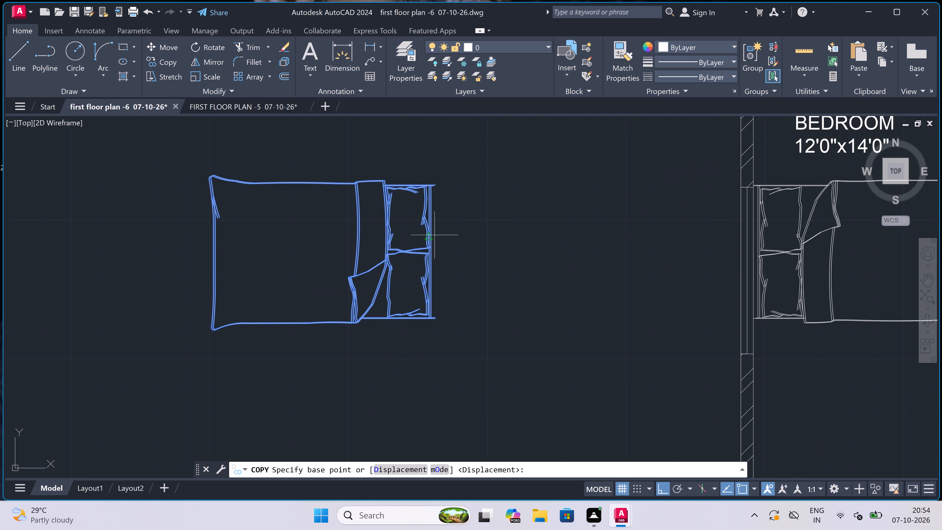
click(431, 247)
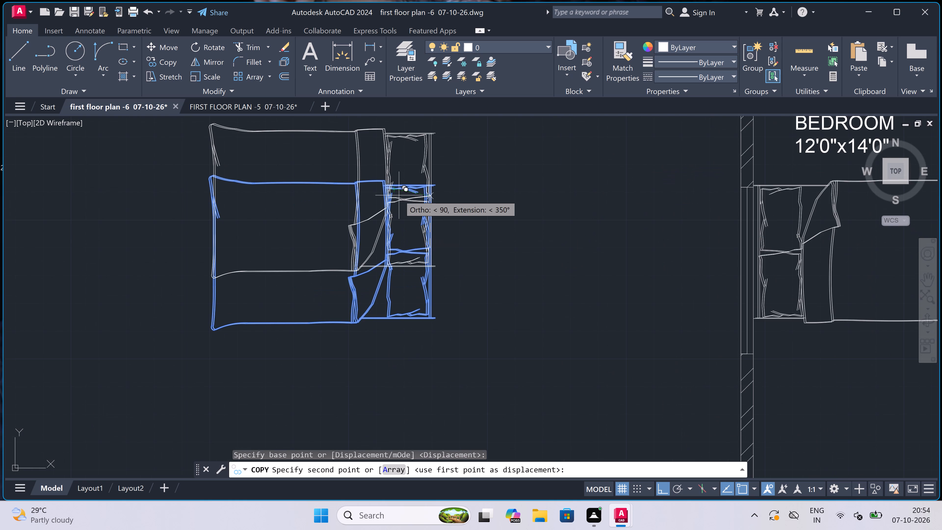
key(F8)
scroll(399, 195, down, 5)
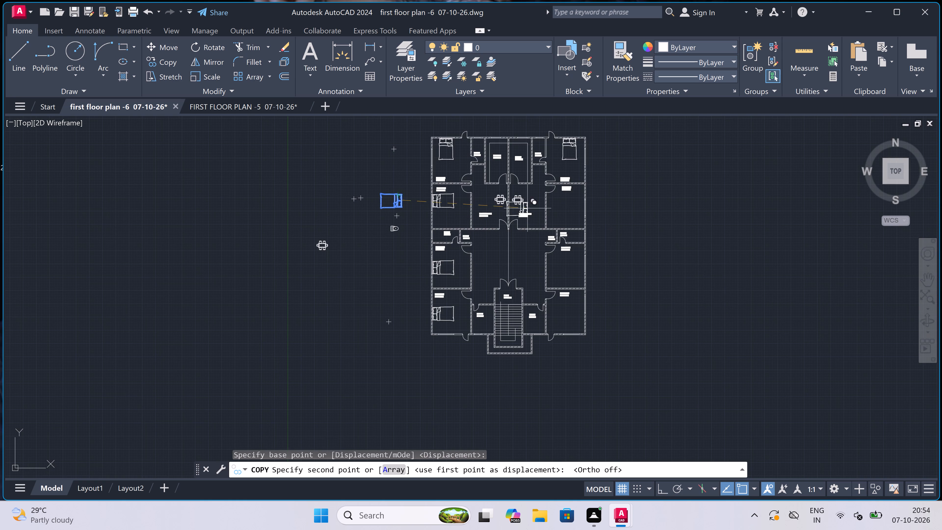
scroll(559, 199, up, 3)
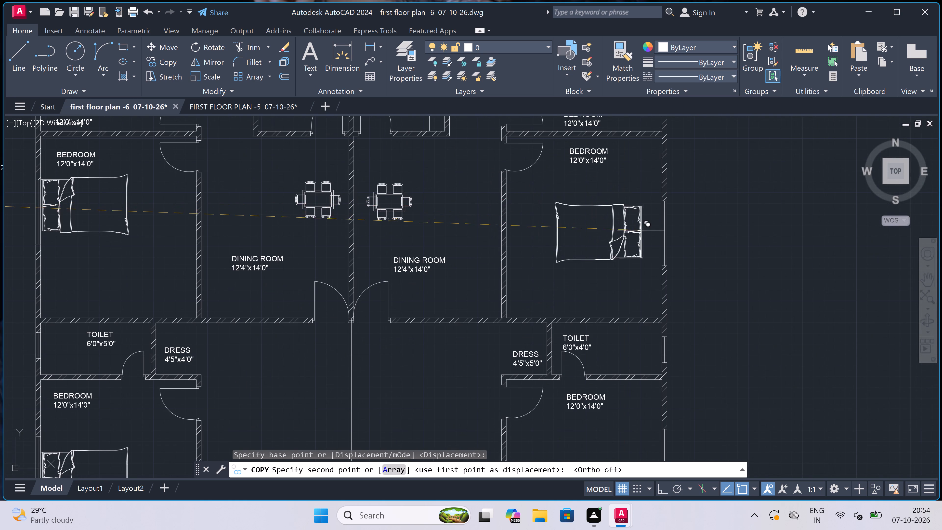
scroll(644, 231, up, 3)
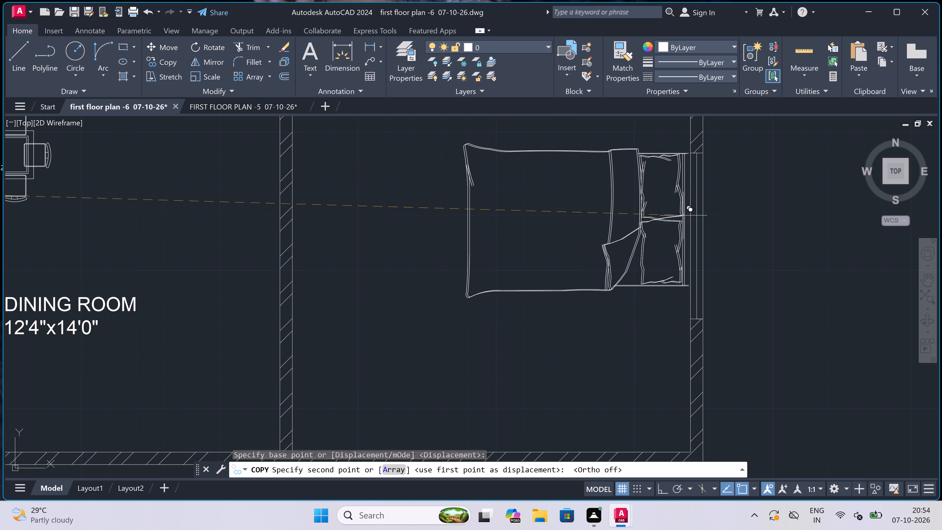
scroll(685, 212, up, 4)
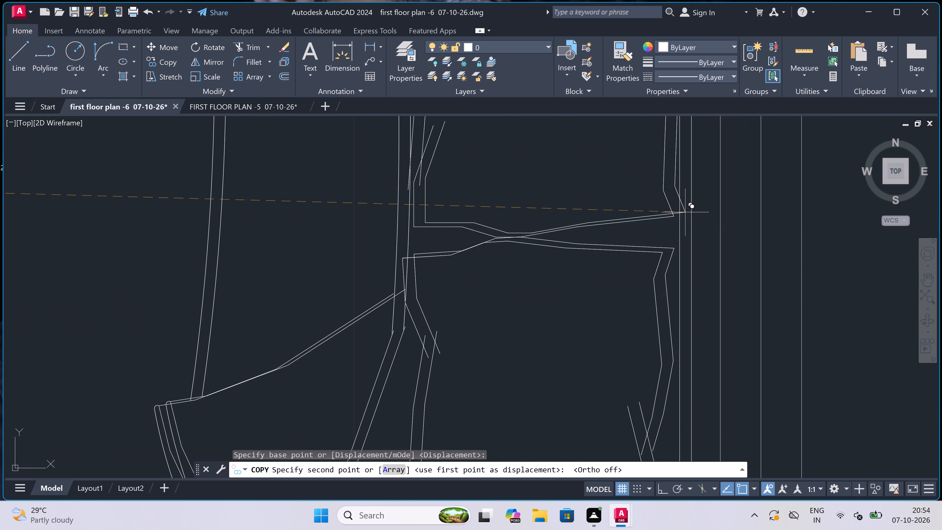
scroll(685, 211, down, 1)
click(682, 211)
Place another bed copy in the right-hand bedroom below the 6'0"x4'0" toilet, headboard against the windowed outer wall.
scroll(630, 211, down, 6)
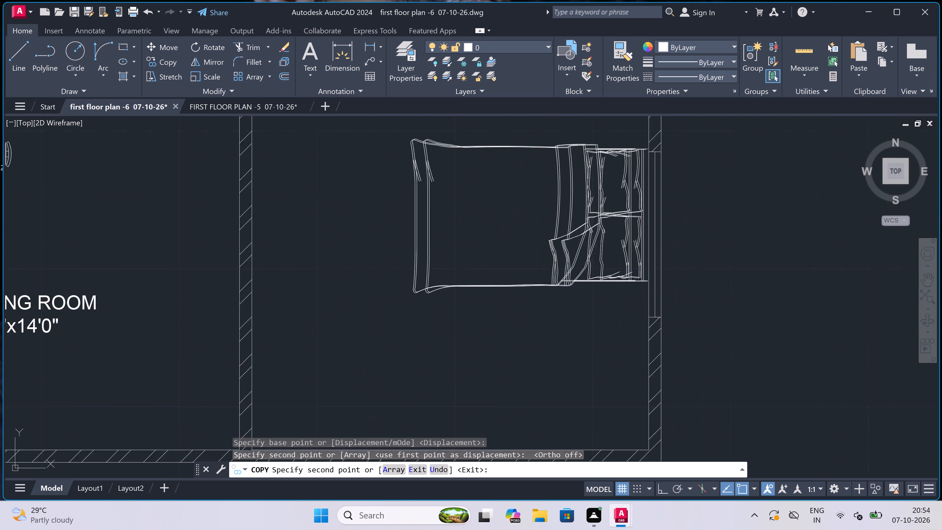
scroll(629, 210, down, 3)
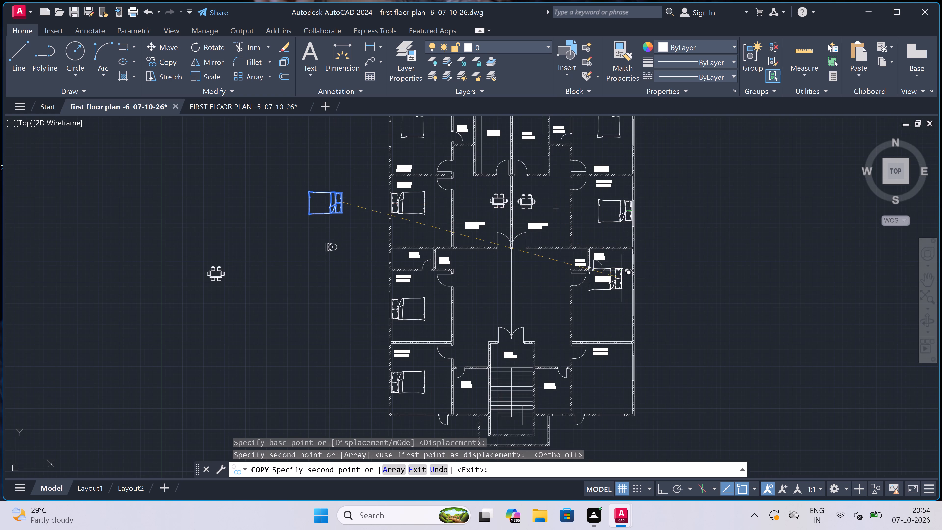
scroll(622, 300, up, 4)
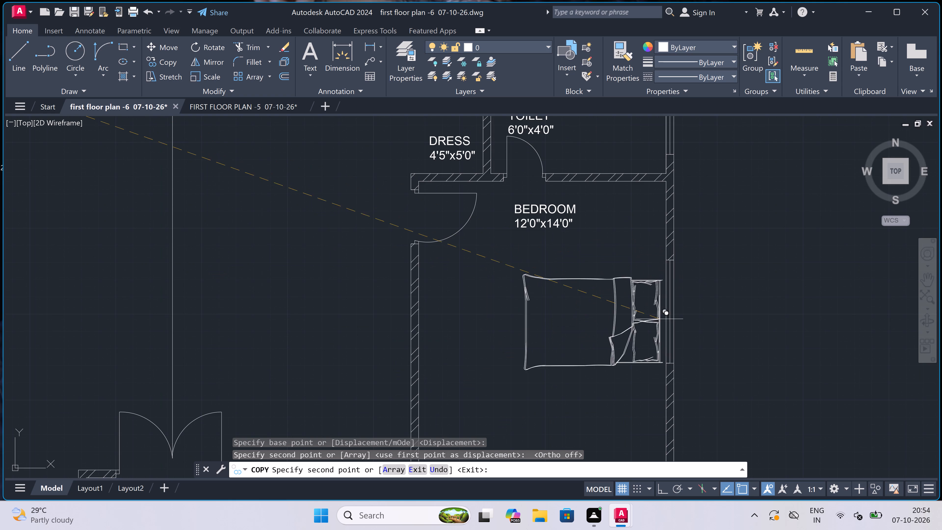
scroll(657, 321, up, 4)
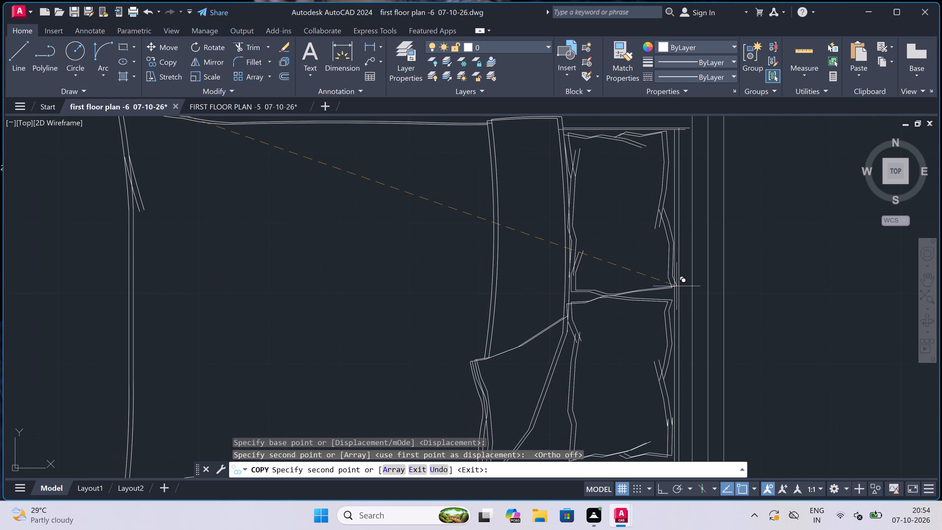
click(680, 286)
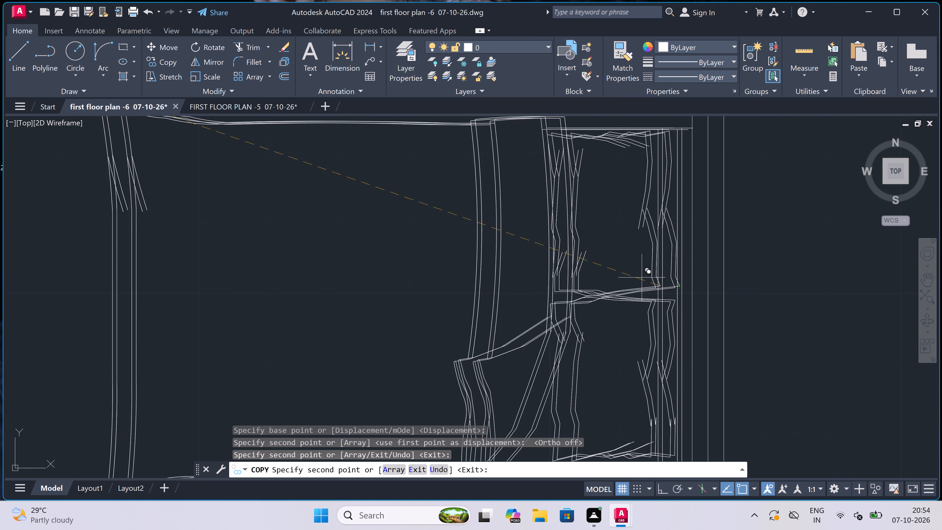
Place another bed copy in the lower-right corner 12'0"x14'0" bedroom, headboard against the right outer wall, and finish copying.
scroll(622, 267, down, 8)
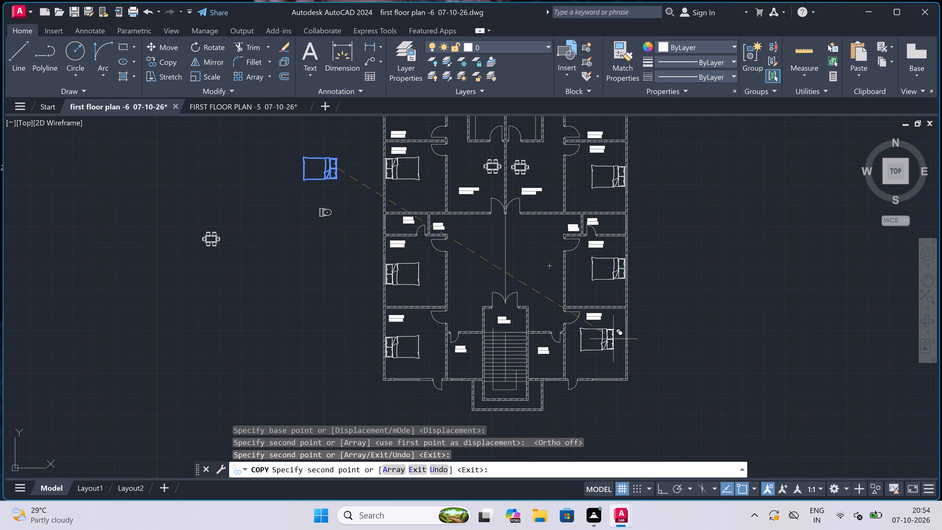
scroll(613, 339, up, 4)
scroll(686, 322, up, 3)
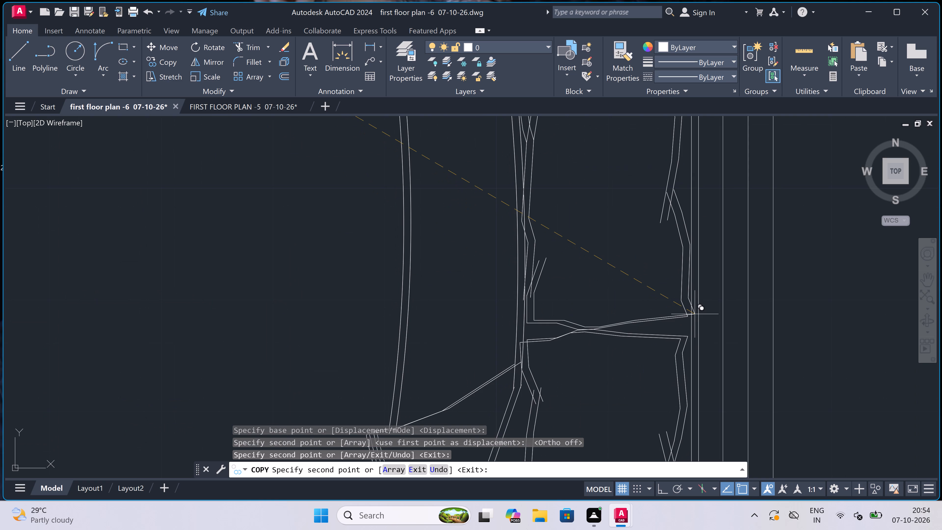
scroll(695, 314, down, 2)
click(695, 312)
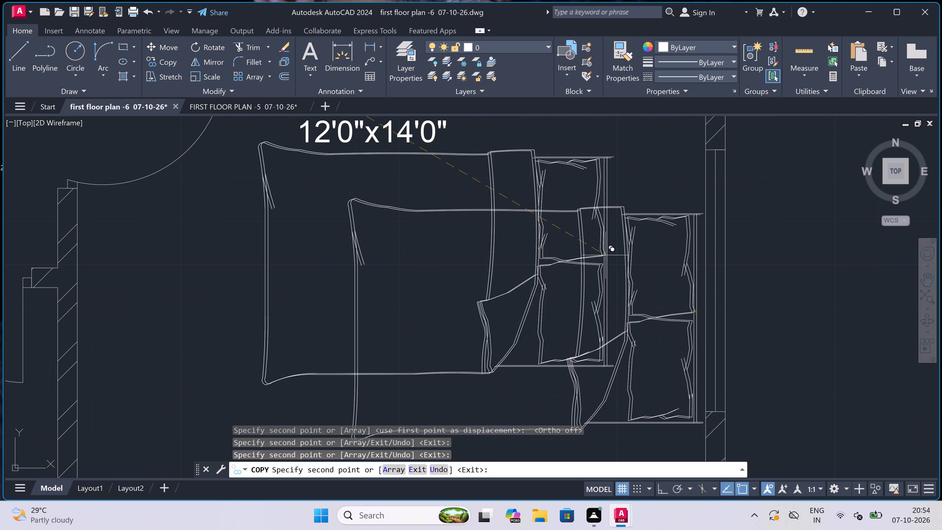
scroll(554, 206, down, 2)
key(Escape)
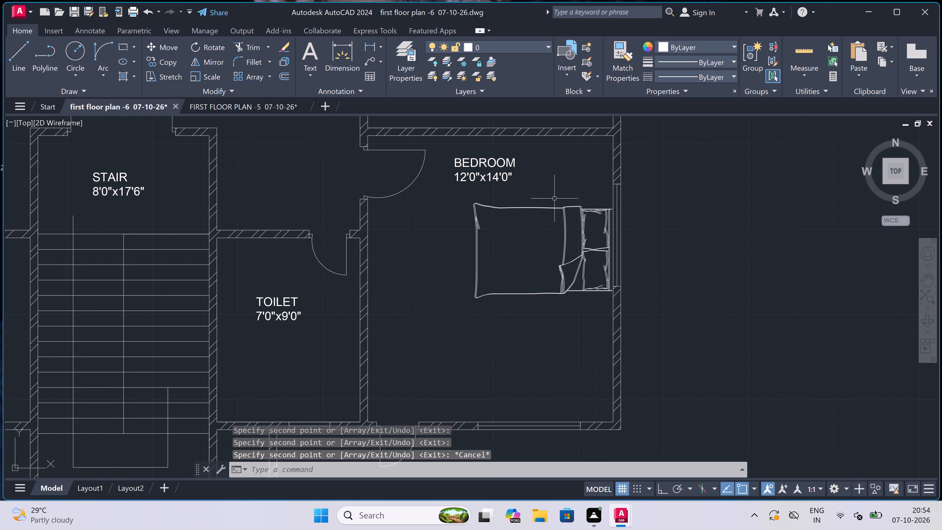
Copy the spare WC from beside the plan into the left 6'0"x5'0" toilet, cistern against the windowed outer wall, and finish copying.
scroll(554, 199, down, 4)
scroll(517, 206, up, 1)
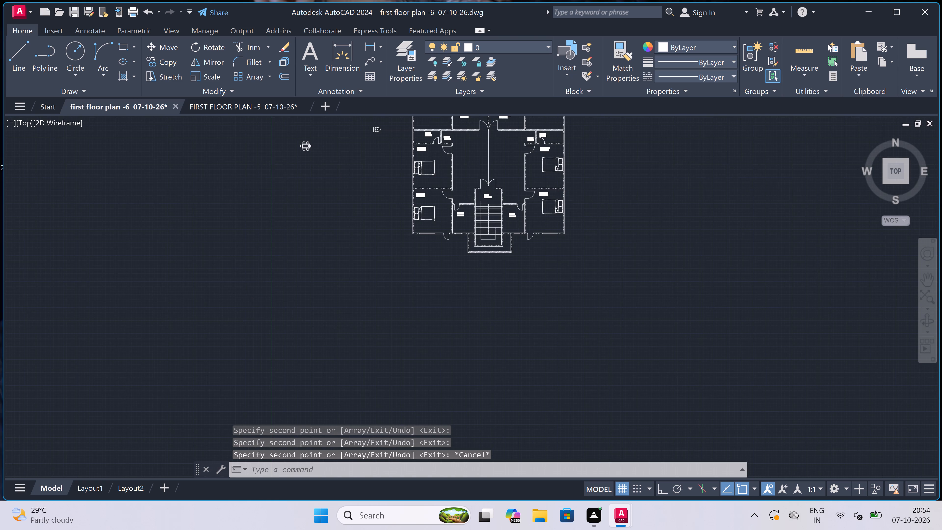
scroll(517, 206, up, 2)
scroll(327, 309, down, 4)
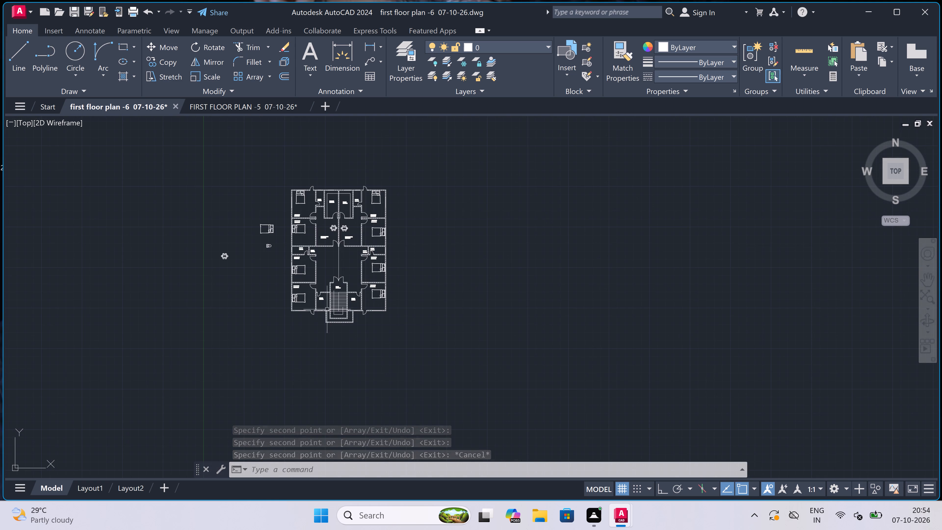
scroll(262, 246, up, 3)
scroll(285, 230, up, 2)
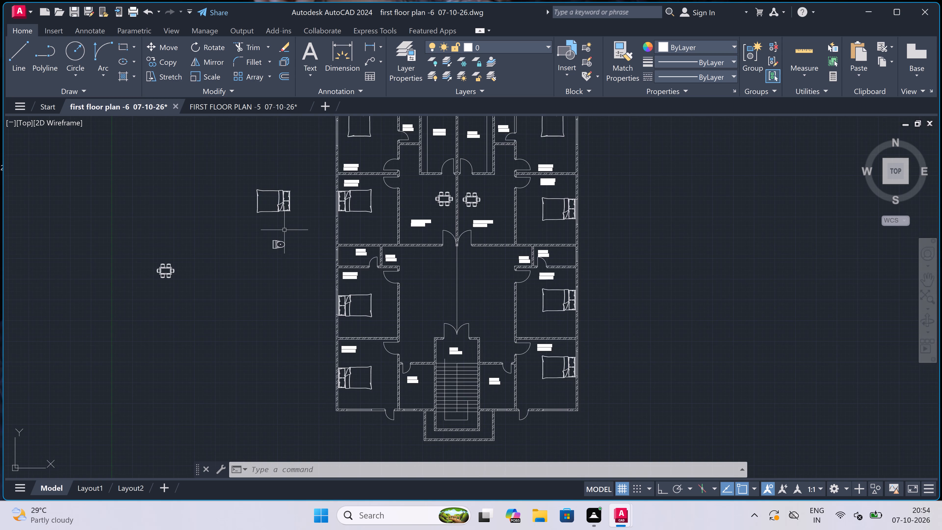
click(305, 243)
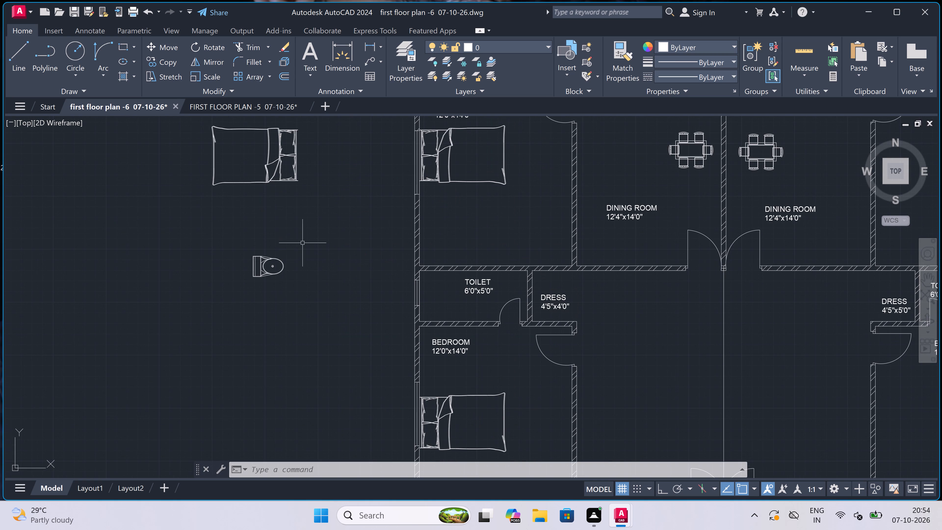
click(246, 280)
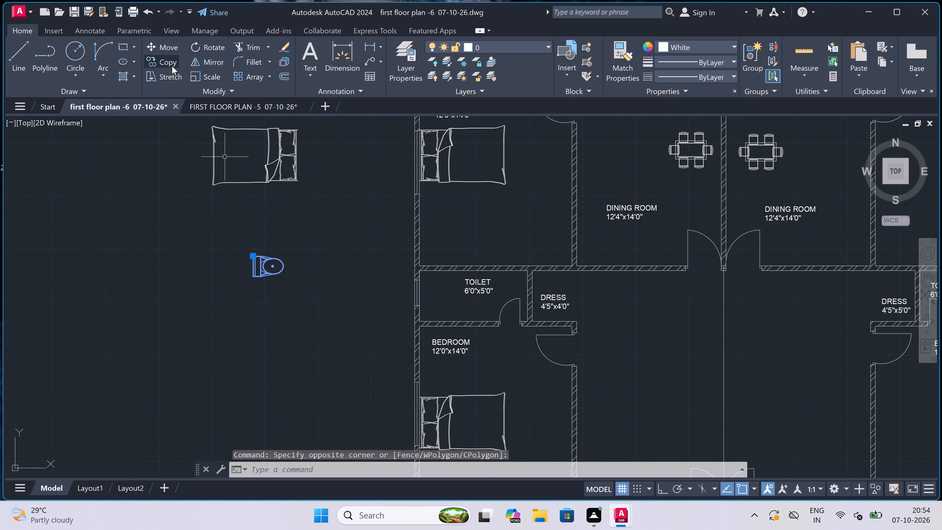
click(172, 66)
scroll(241, 271, up, 3)
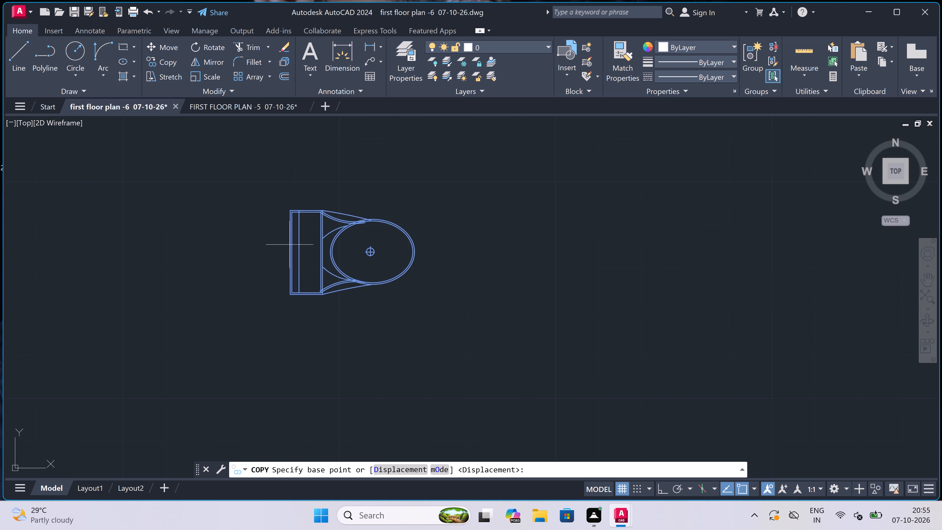
click(289, 252)
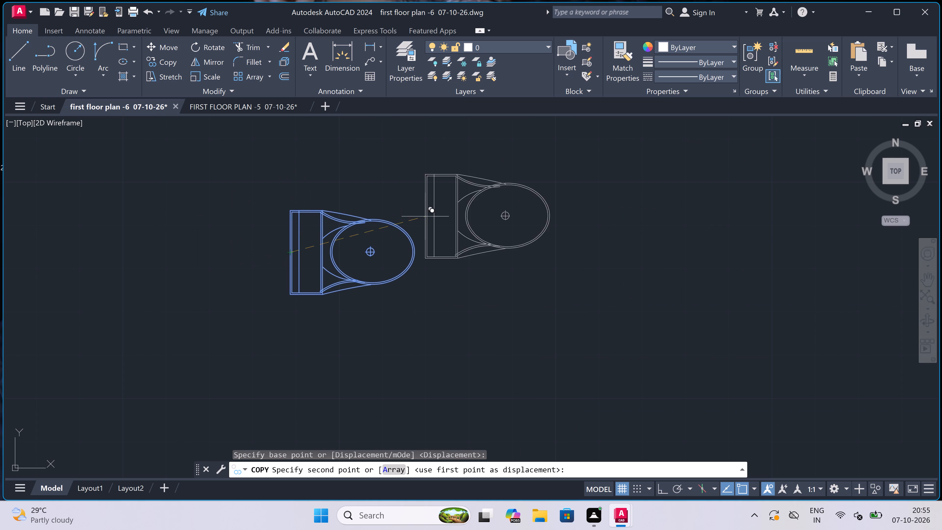
scroll(321, 230, down, 4)
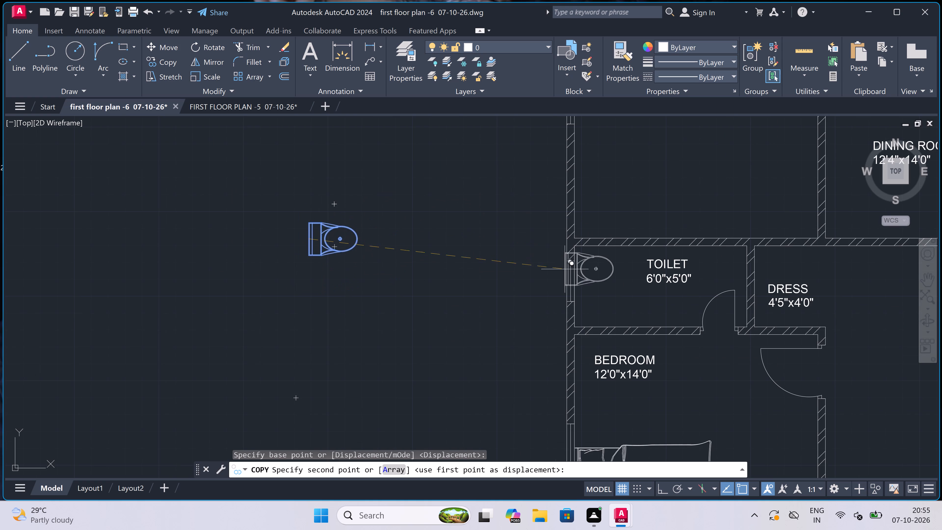
scroll(612, 300, up, 3)
scroll(433, 206, up, 1)
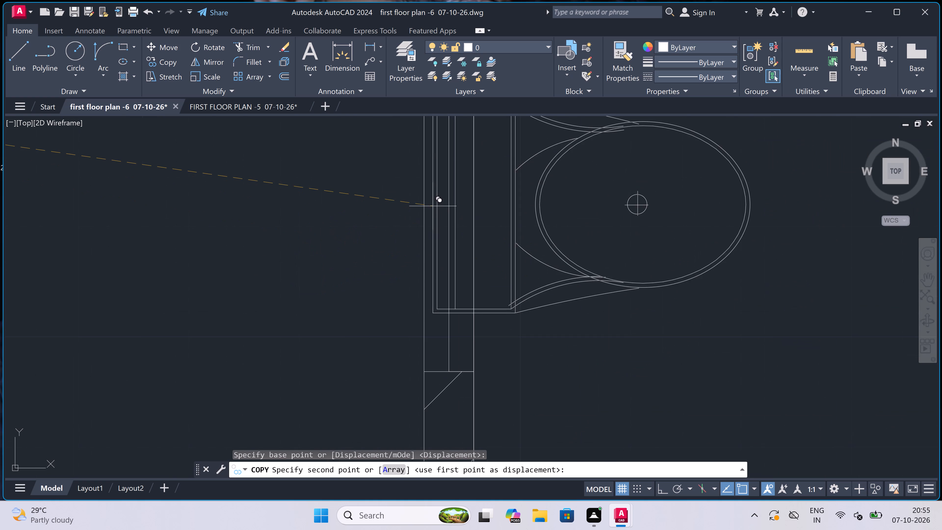
click(482, 232)
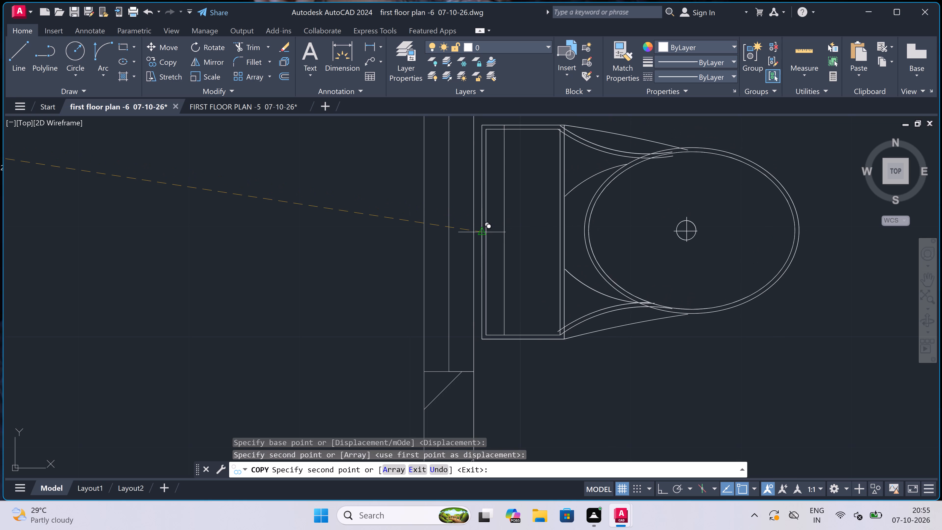
scroll(389, 249, down, 9)
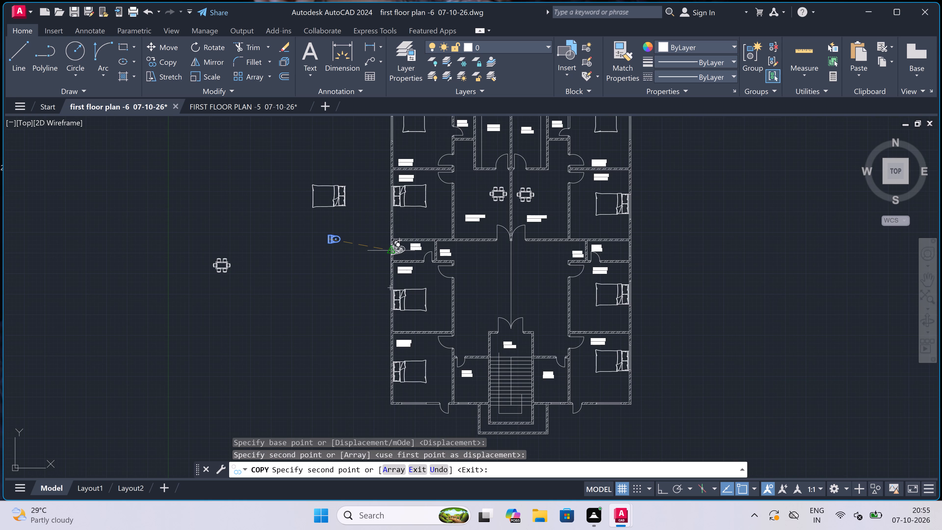
scroll(392, 248, down, 1)
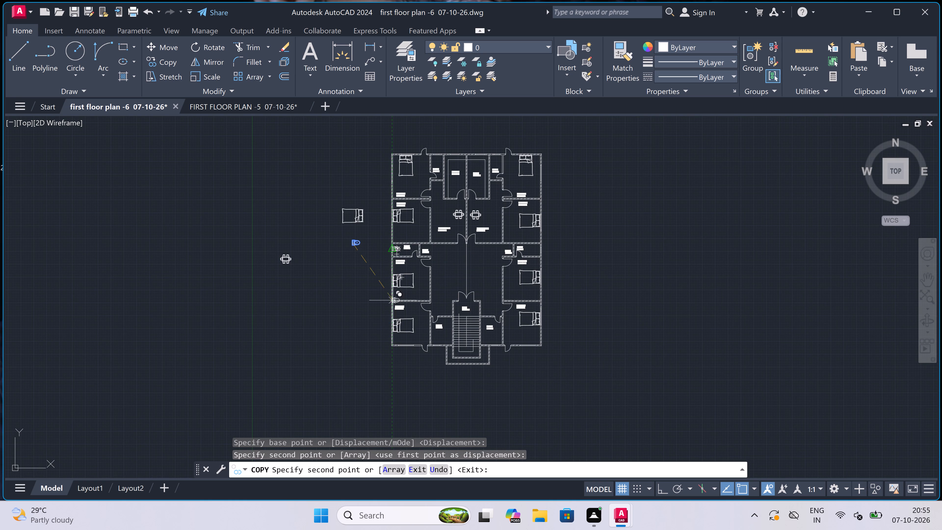
scroll(390, 313, up, 2)
key(Escape)
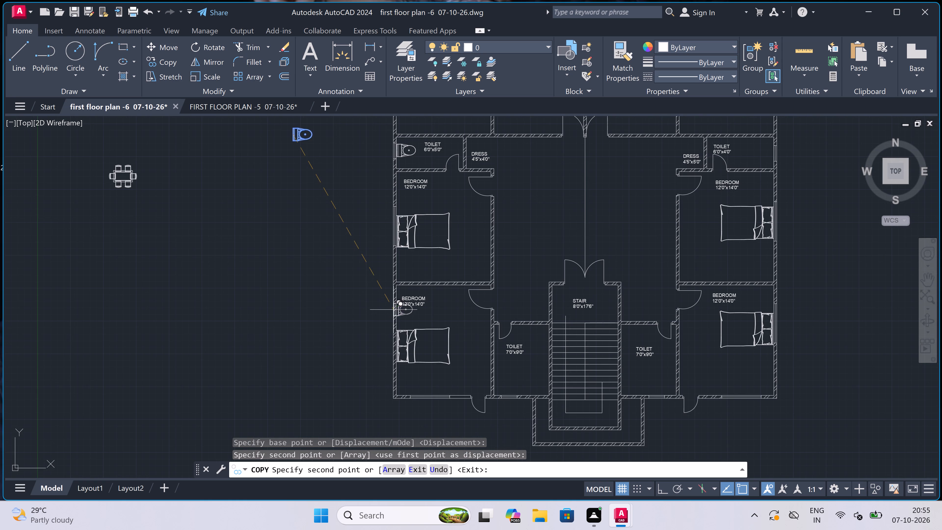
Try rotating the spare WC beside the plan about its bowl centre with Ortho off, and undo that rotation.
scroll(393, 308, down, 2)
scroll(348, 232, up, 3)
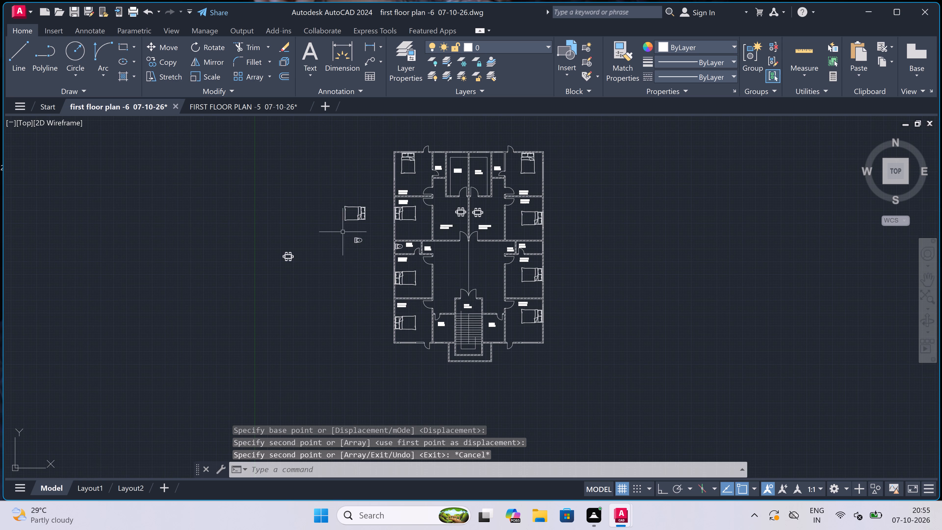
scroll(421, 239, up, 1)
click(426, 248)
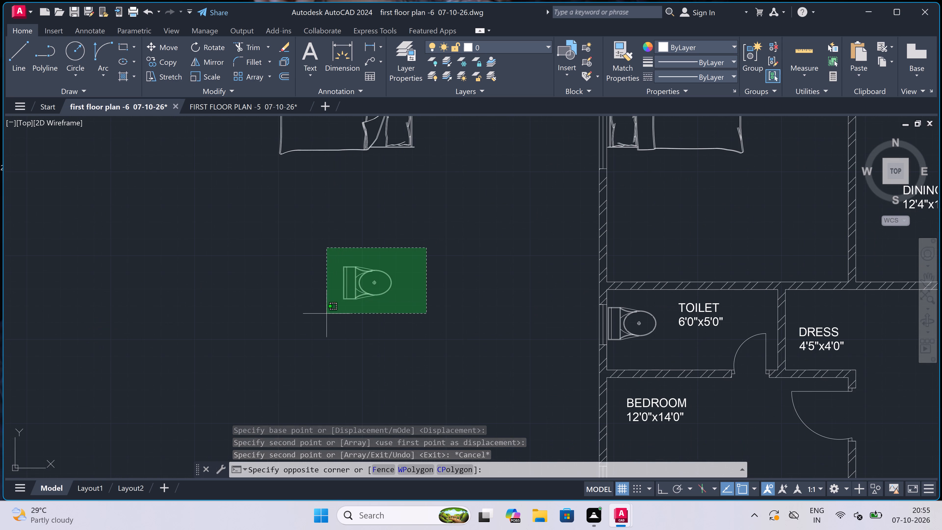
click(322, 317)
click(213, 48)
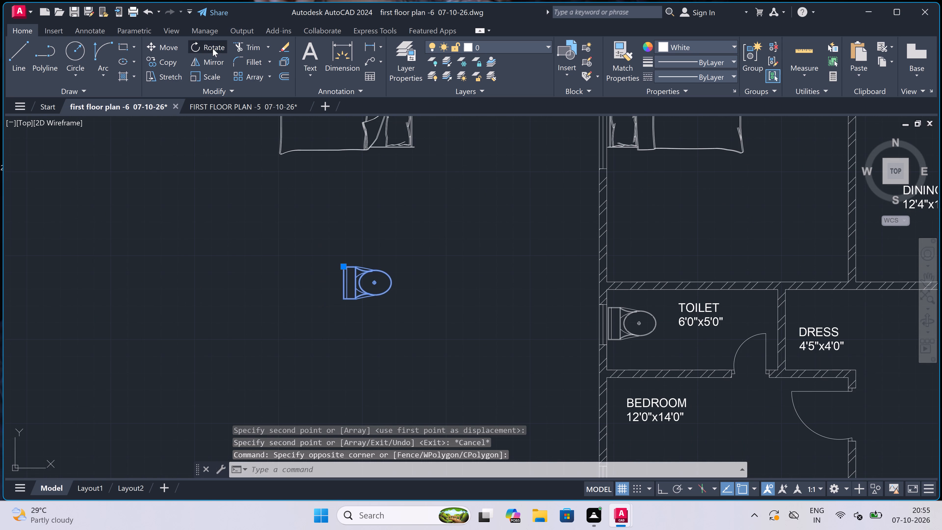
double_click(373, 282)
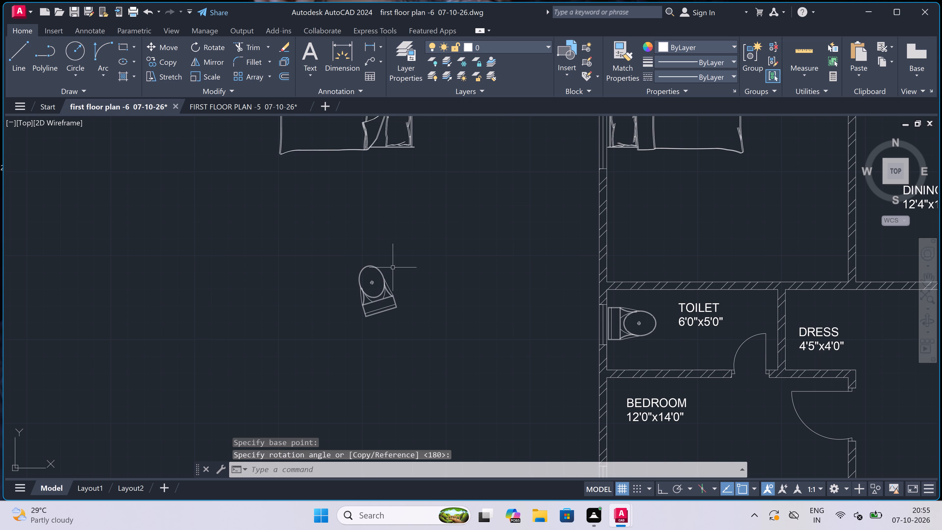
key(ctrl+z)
Rotate the spare WC beside the plan 90° about its bowl centre so the cistern lies below the bowl.
click(397, 256)
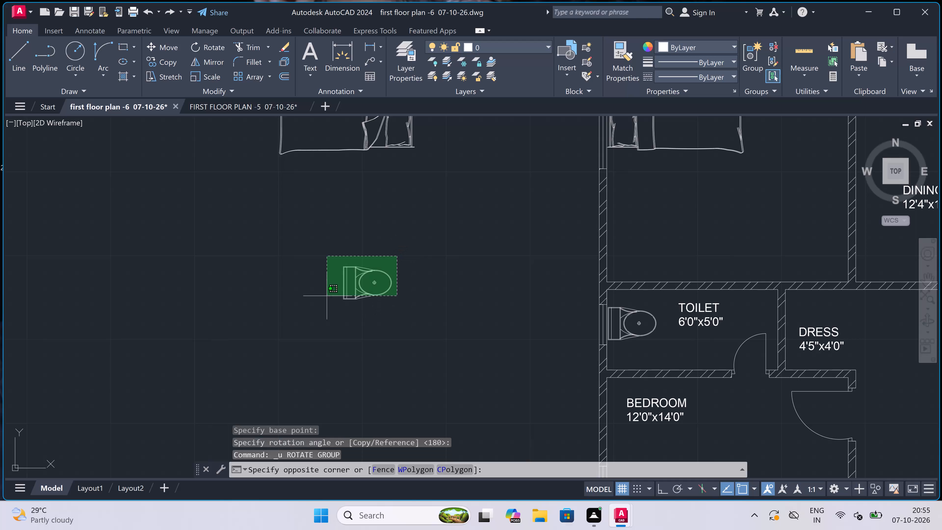
click(289, 319)
click(199, 47)
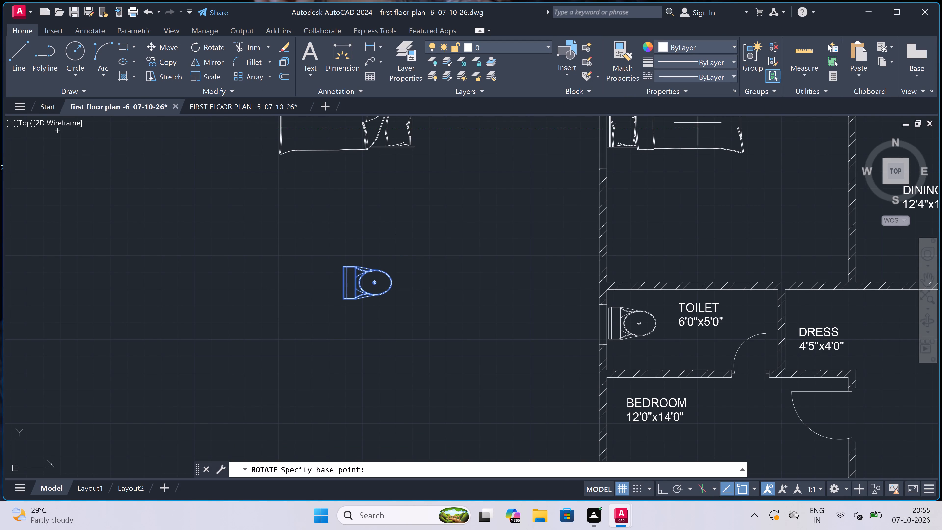
click(373, 281)
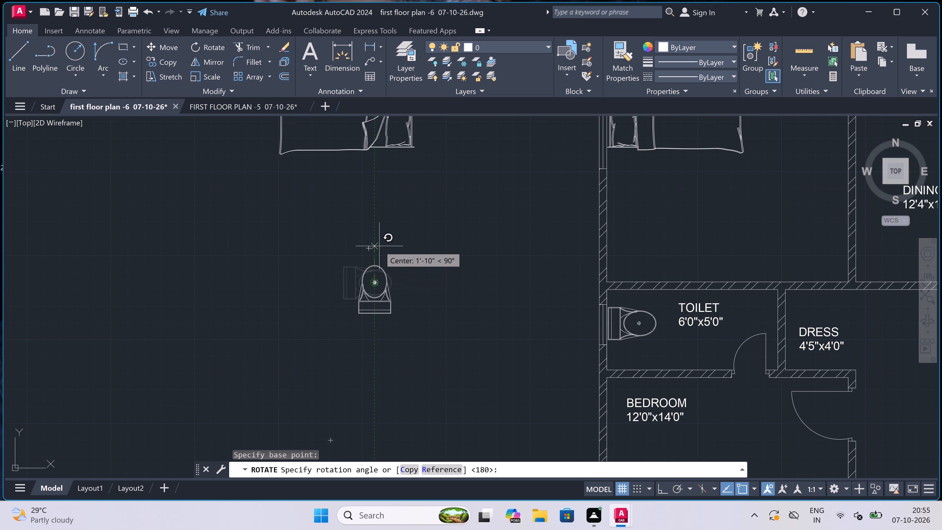
click(379, 246)
Copy the spare WC into the 7'0"x9'0" toilet left of the stair, cistern against the windowed lower outer wall.
click(390, 258)
click(342, 315)
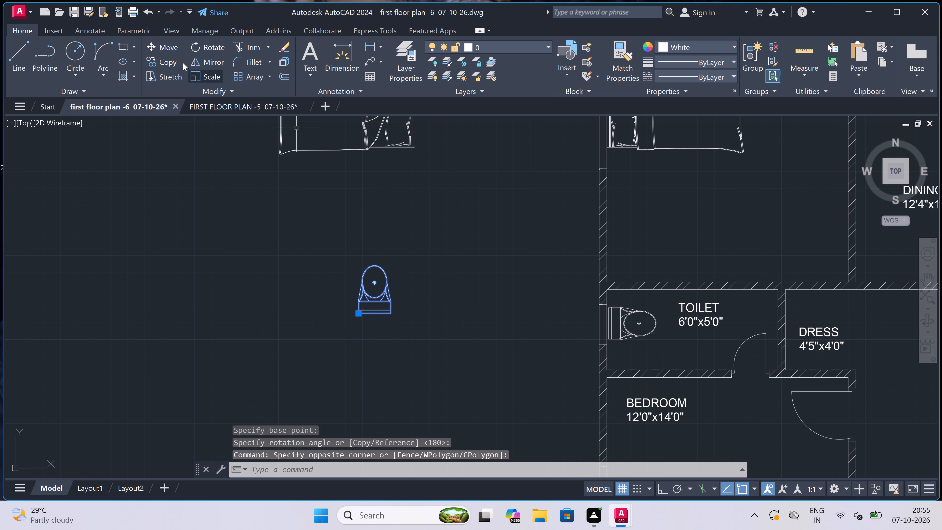
click(156, 64)
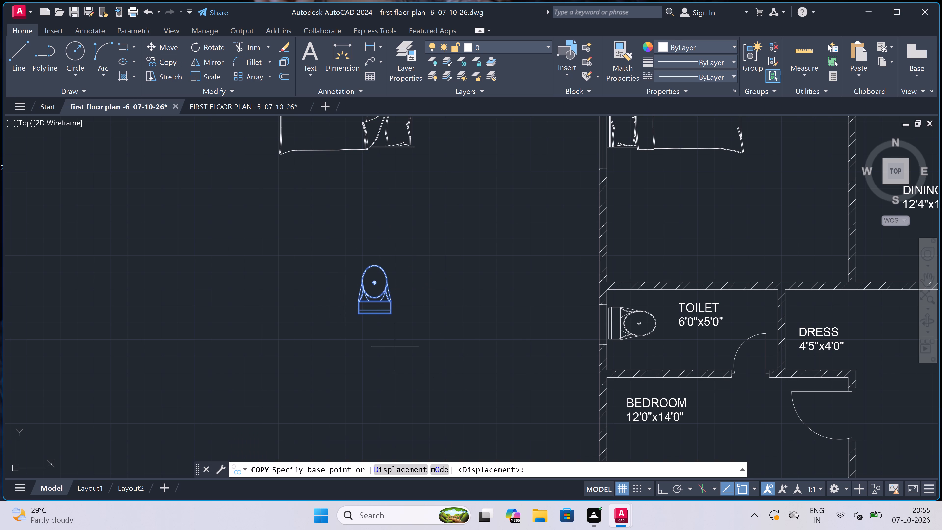
click(373, 317)
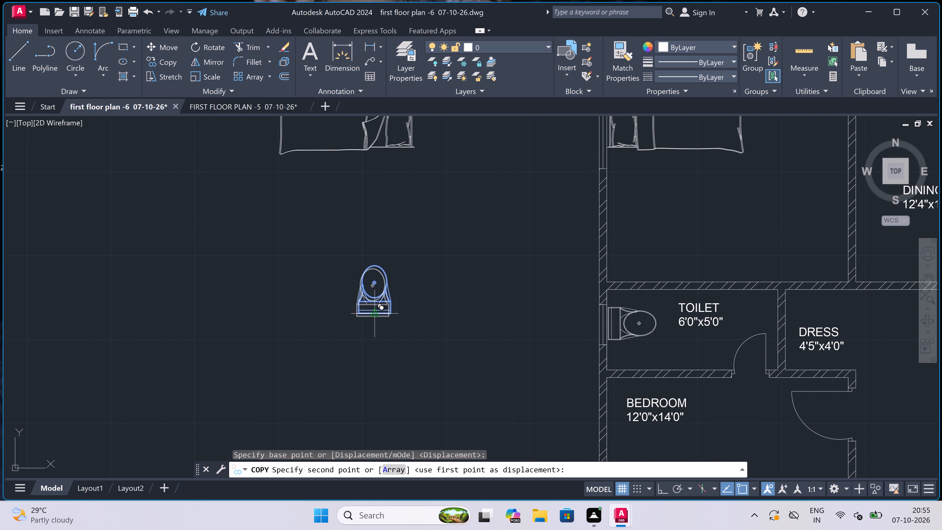
scroll(557, 301, down, 5)
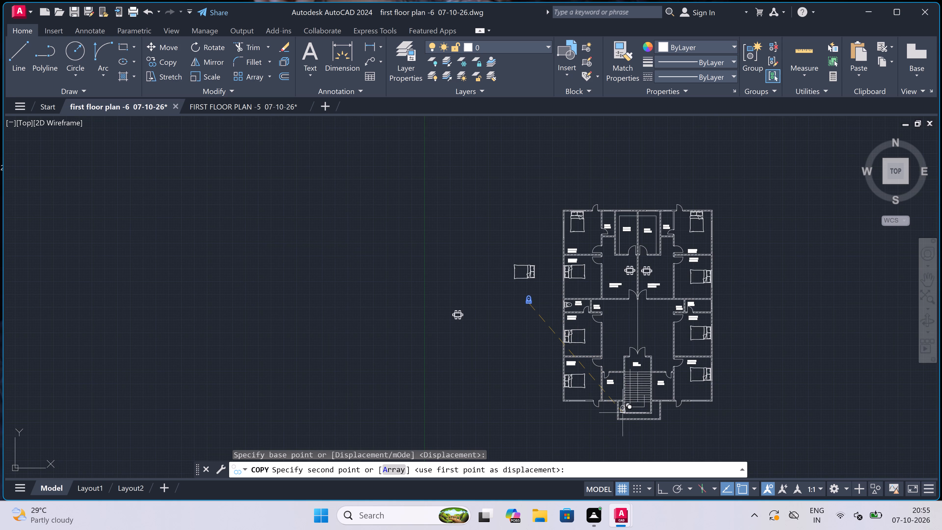
scroll(621, 411, up, 5)
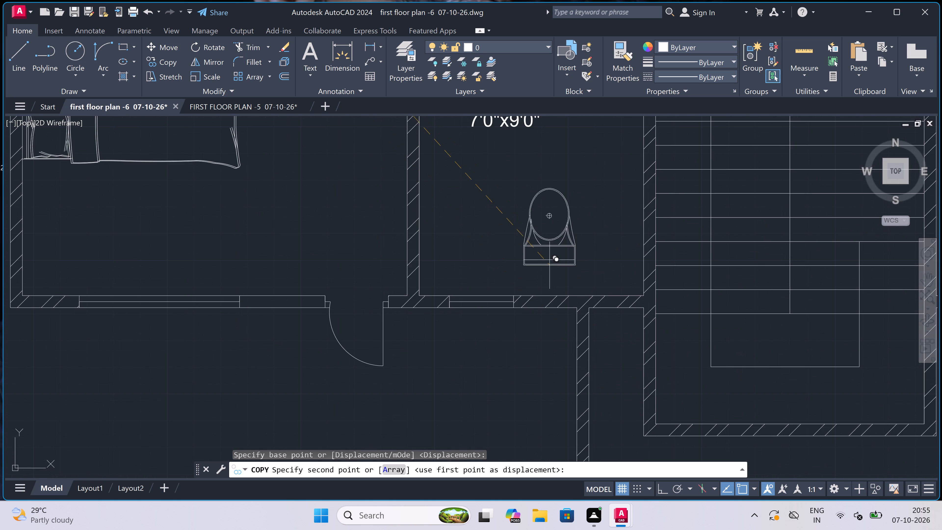
scroll(494, 280, up, 3)
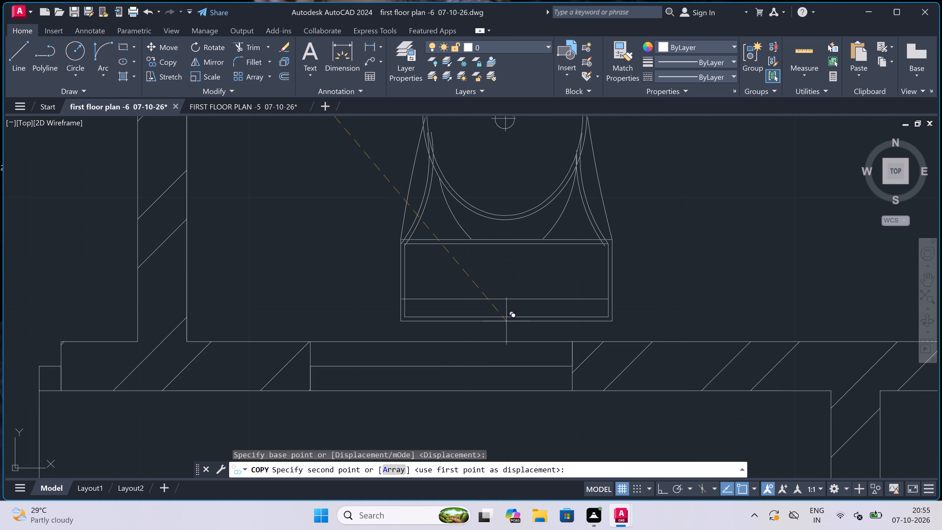
drag(516, 332, 520, 332)
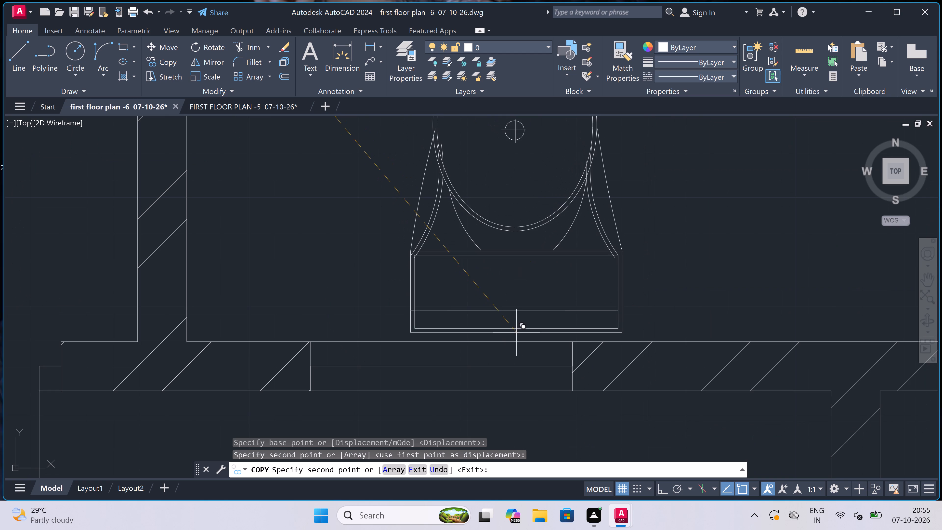
drag(520, 332, 522, 332)
Place another WC copy in the 7'0"x9'0" toilet right of the stair, cistern near the lower outer wall, and finish copying.
scroll(507, 313, down, 10)
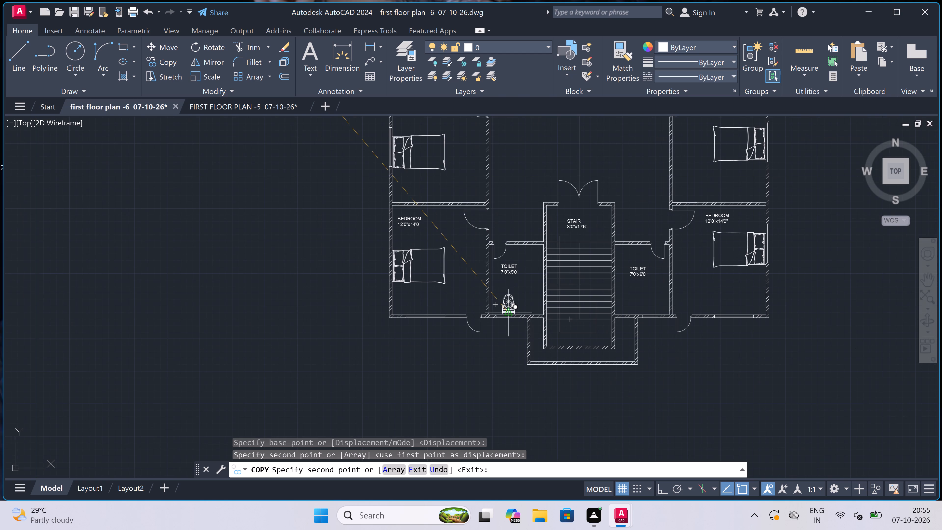
scroll(508, 313, down, 3)
scroll(508, 313, up, 2)
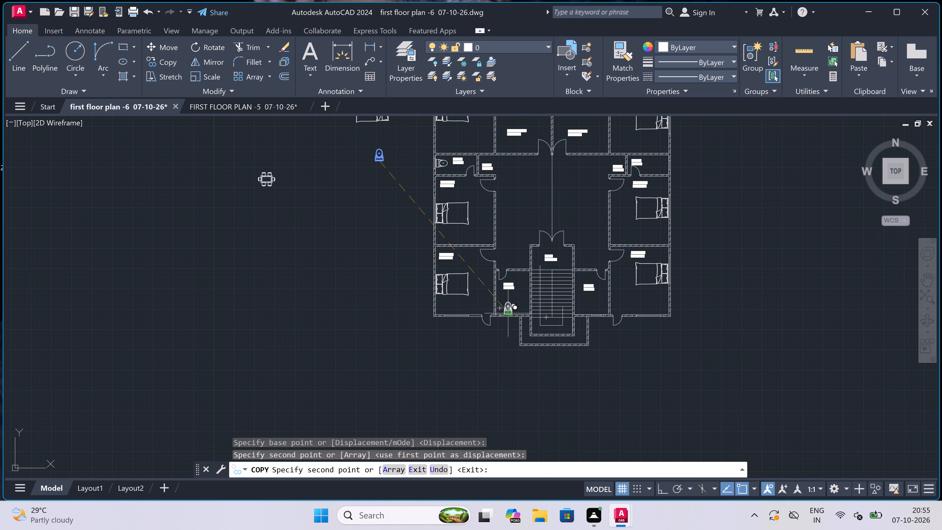
scroll(509, 313, down, 1)
scroll(613, 308, up, 3)
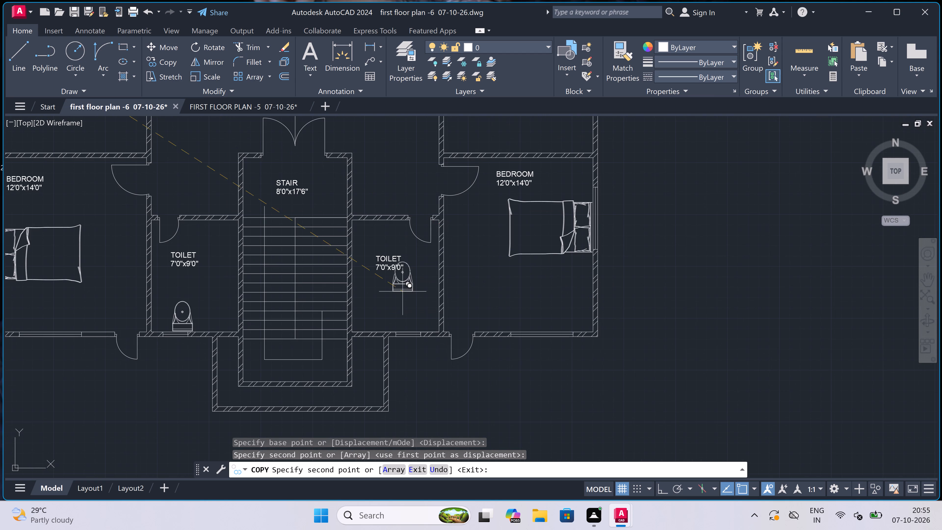
scroll(368, 320, up, 3)
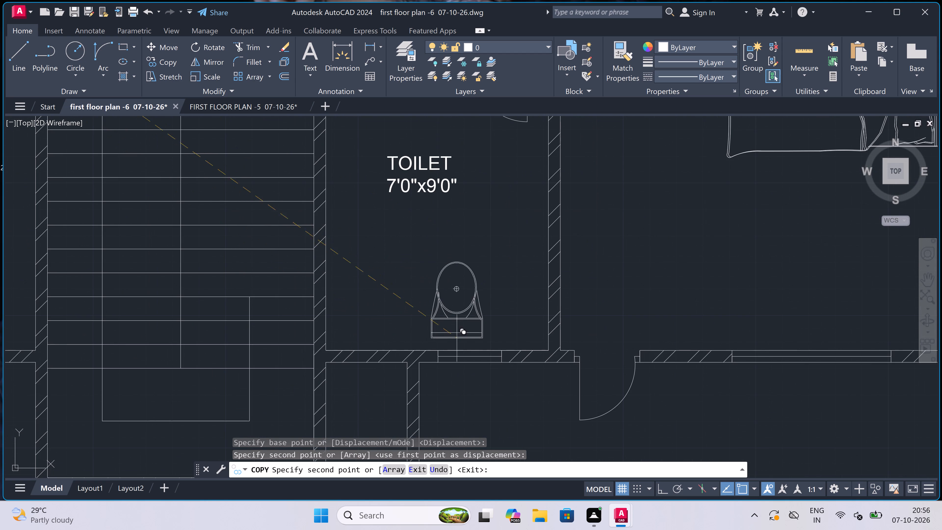
scroll(414, 348, up, 4)
click(414, 357)
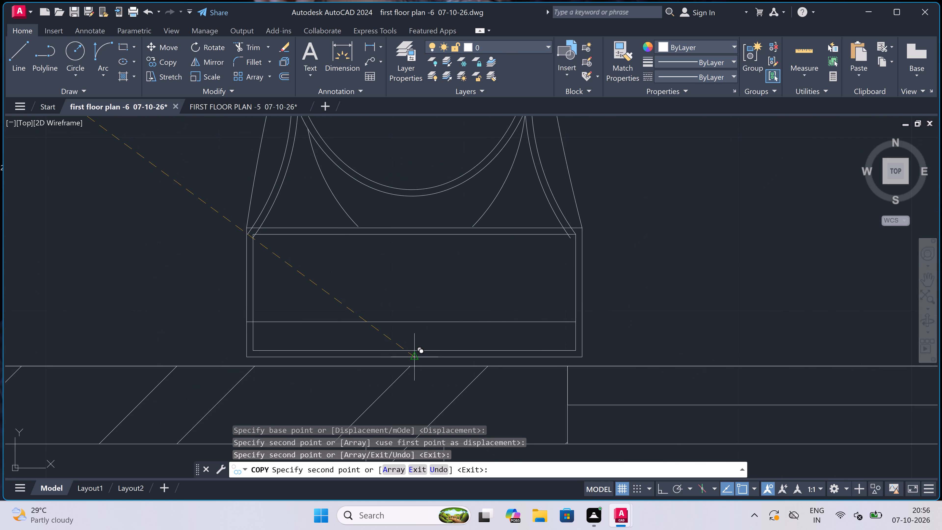
scroll(495, 334, down, 13)
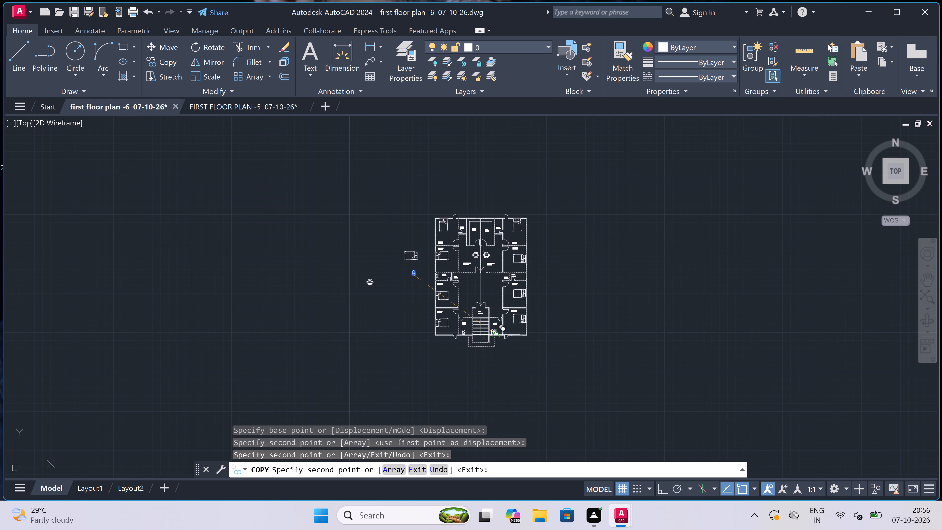
scroll(495, 261, up, 3)
key(Escape)
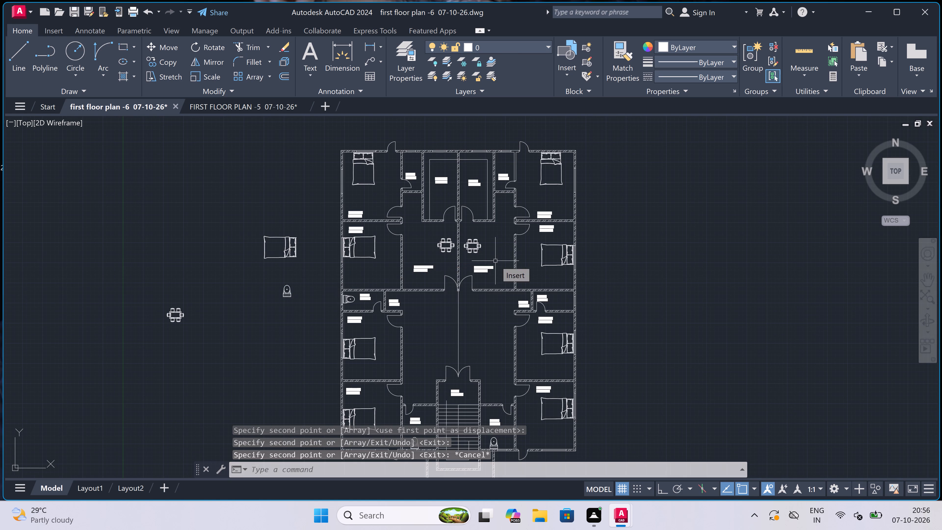
Rotate the spare WC beside the plan 180° with Ortho on so the cistern lies above the bowl.
scroll(495, 261, down, 2)
scroll(349, 284, up, 1)
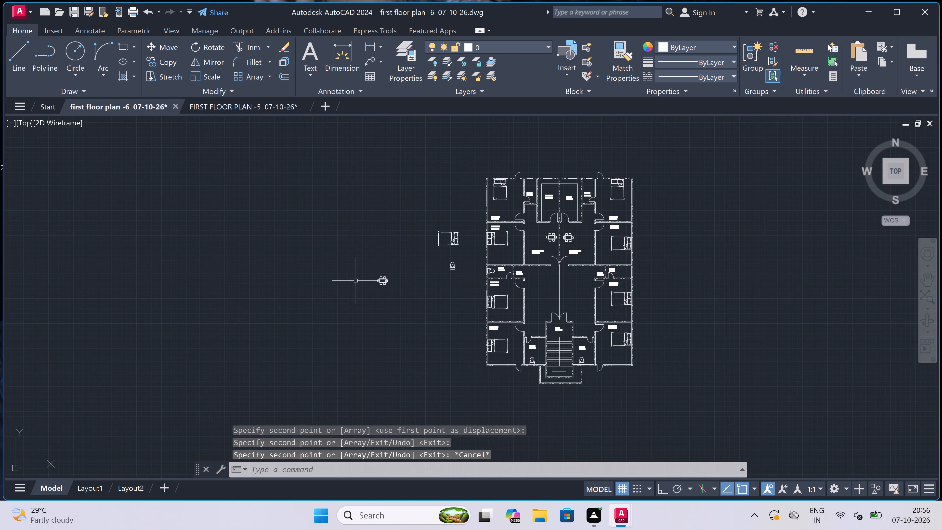
scroll(435, 265, up, 2)
scroll(493, 252, up, 2)
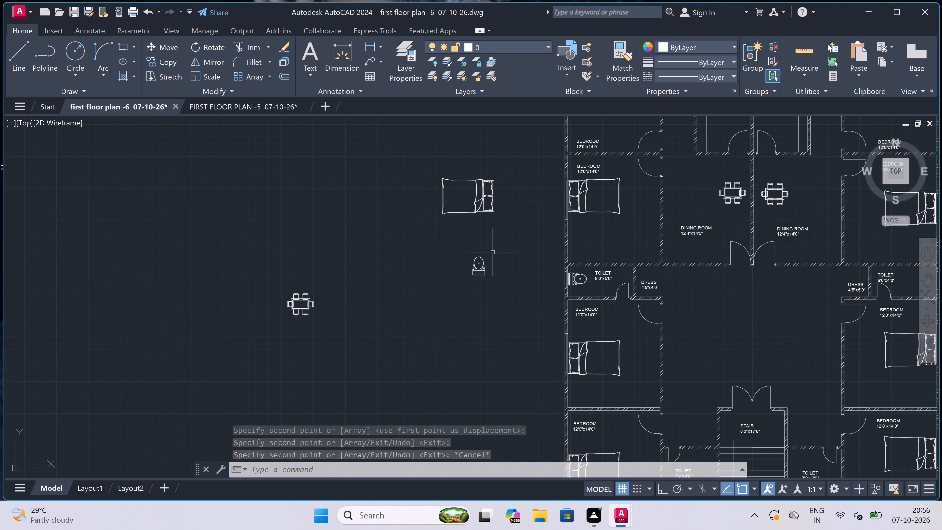
click(493, 252)
click(352, 371)
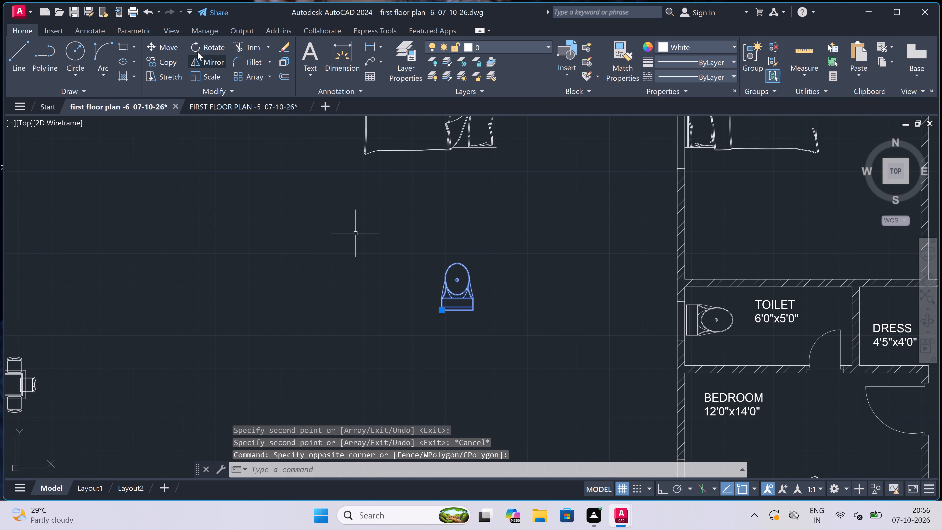
click(204, 47)
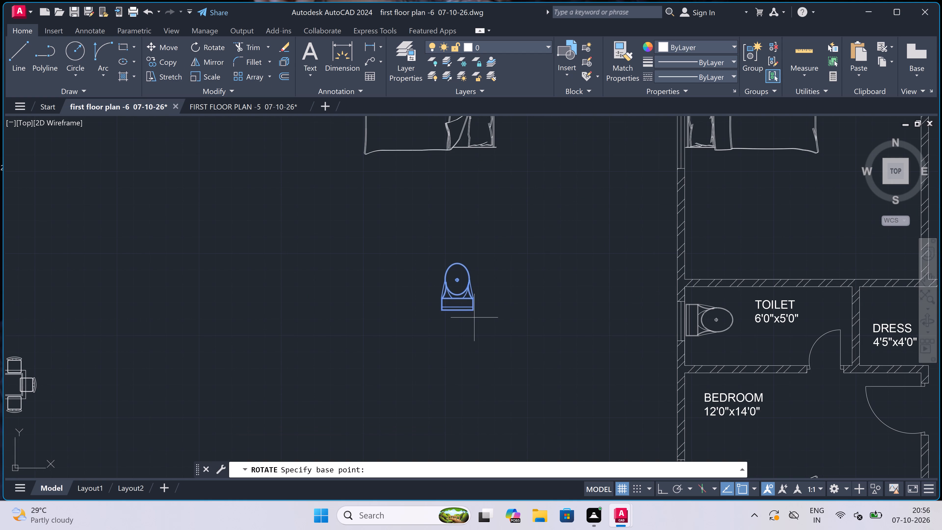
click(455, 304)
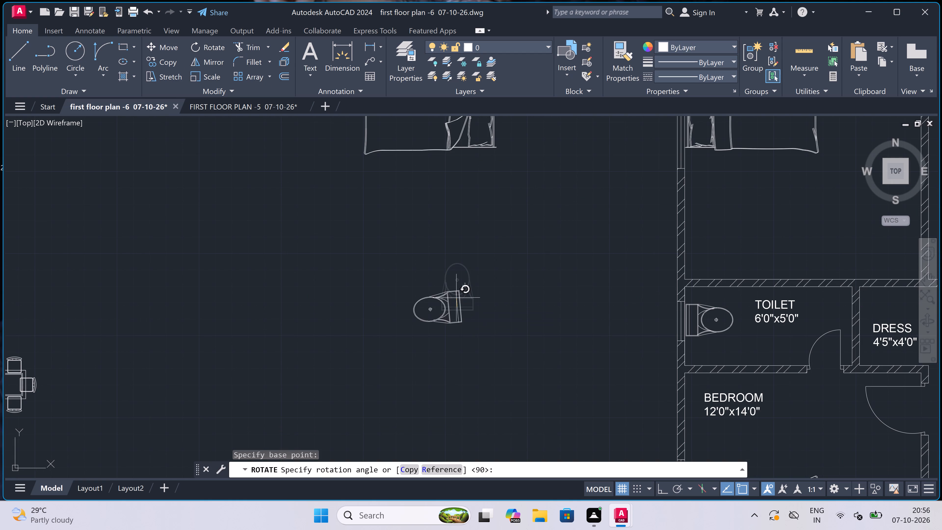
key(F8)
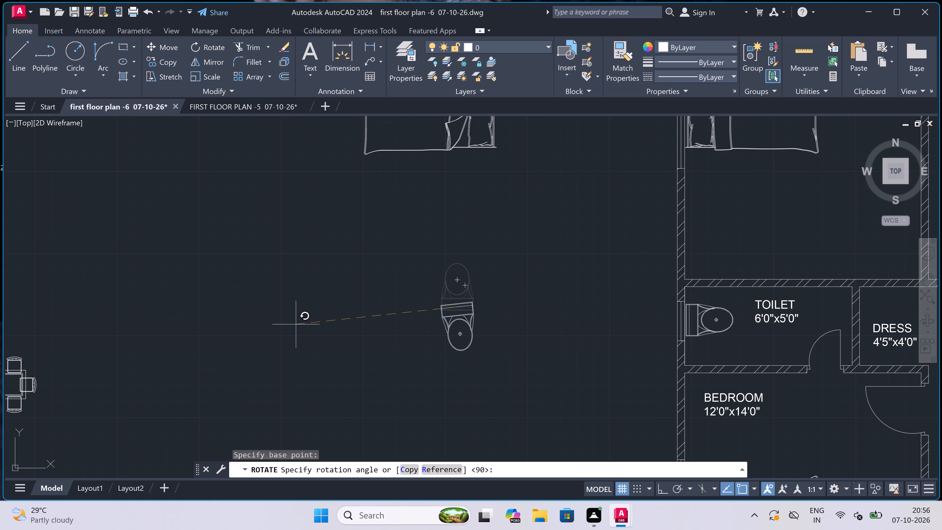
click(400, 320)
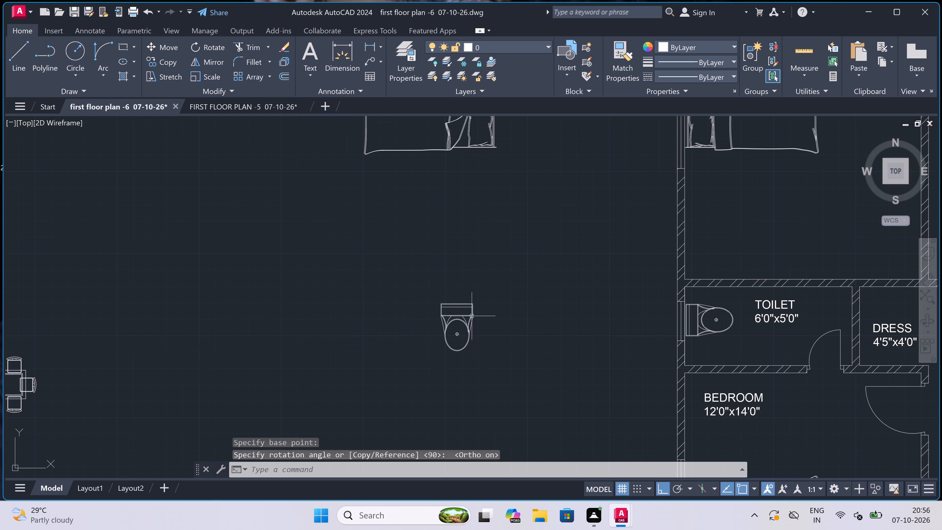
Copy the spare WC with Ortho off into the right-hand 4'0"x8'0" toilet, cistern near the windowed upper outer wall.
click(472, 316)
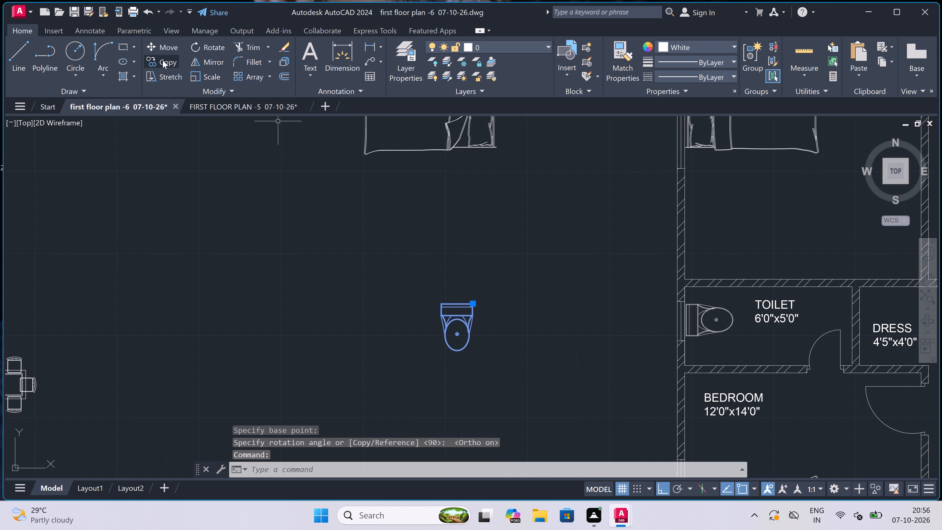
click(165, 59)
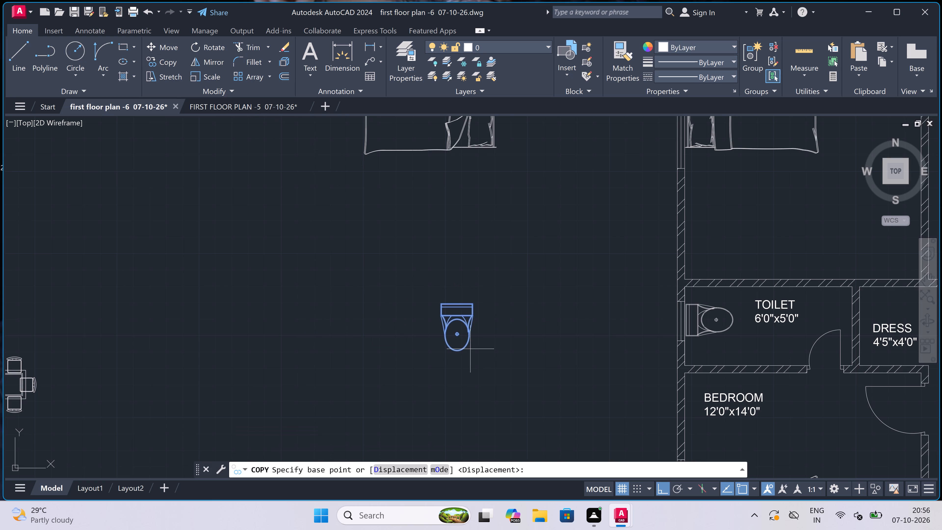
scroll(452, 296, up, 2)
drag(474, 285, 474, 286)
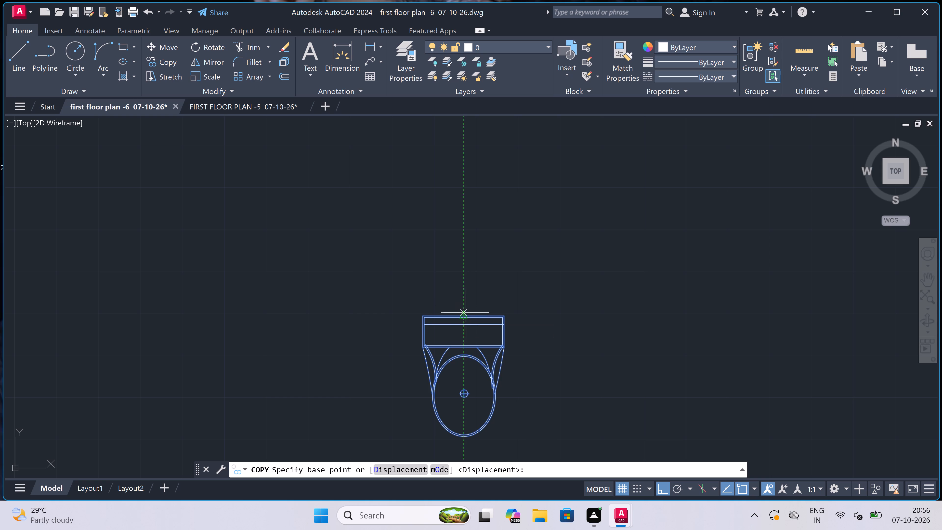
drag(474, 286, 464, 303)
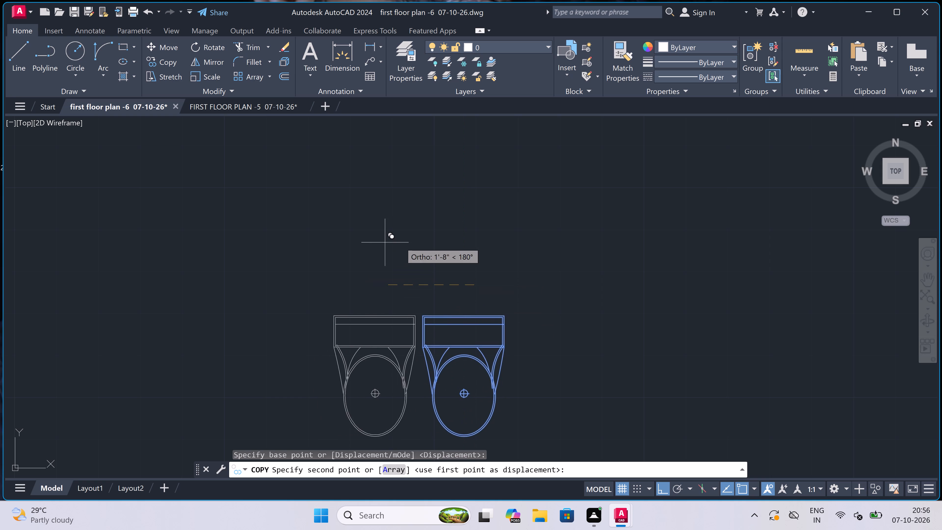
key(F8)
scroll(419, 244, down, 6)
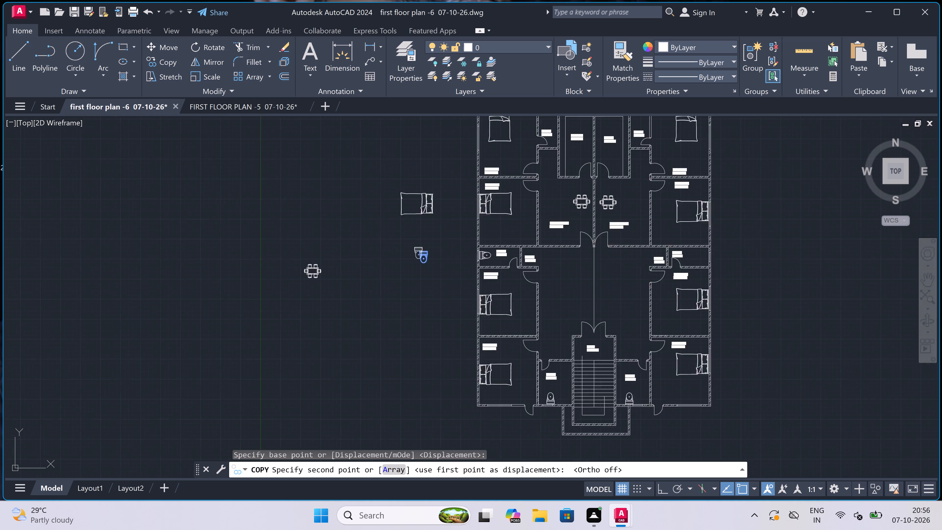
scroll(543, 147, up, 4)
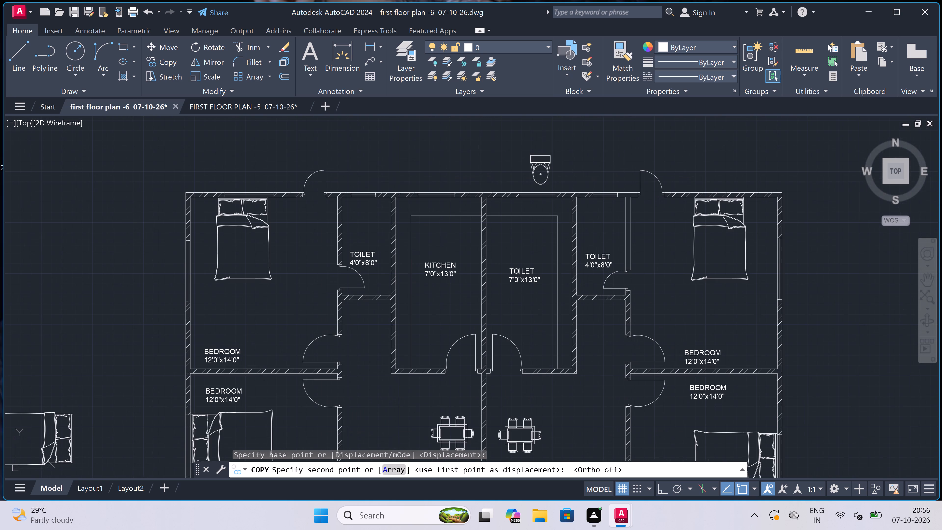
scroll(522, 243, up, 1)
scroll(523, 232, down, 1)
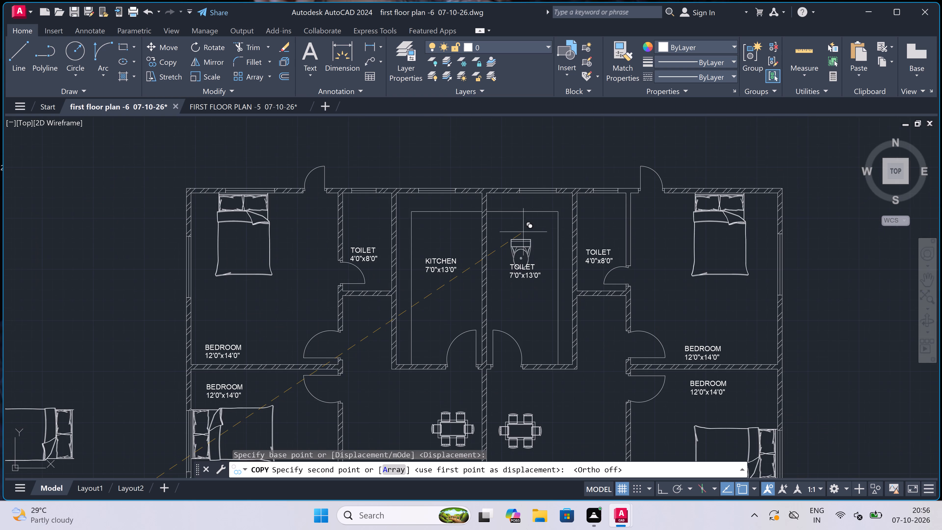
scroll(605, 186, up, 3)
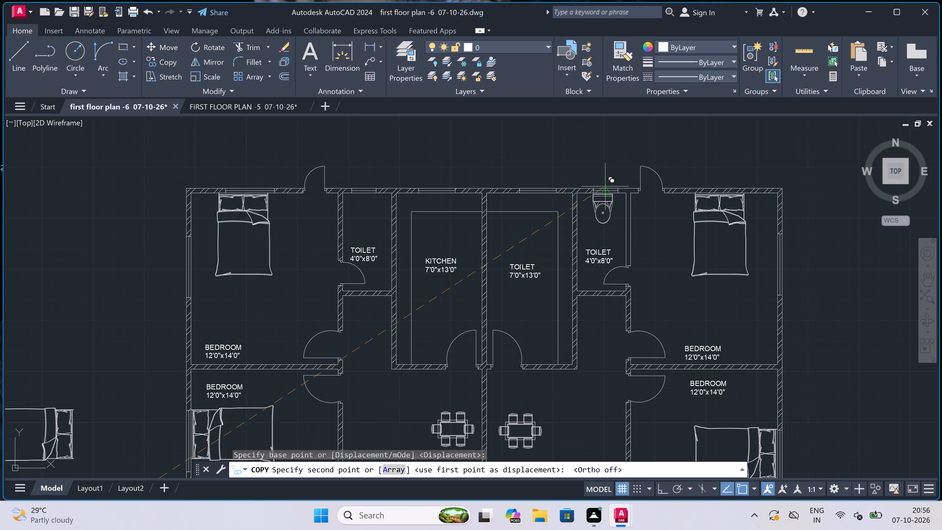
scroll(605, 186, up, 2)
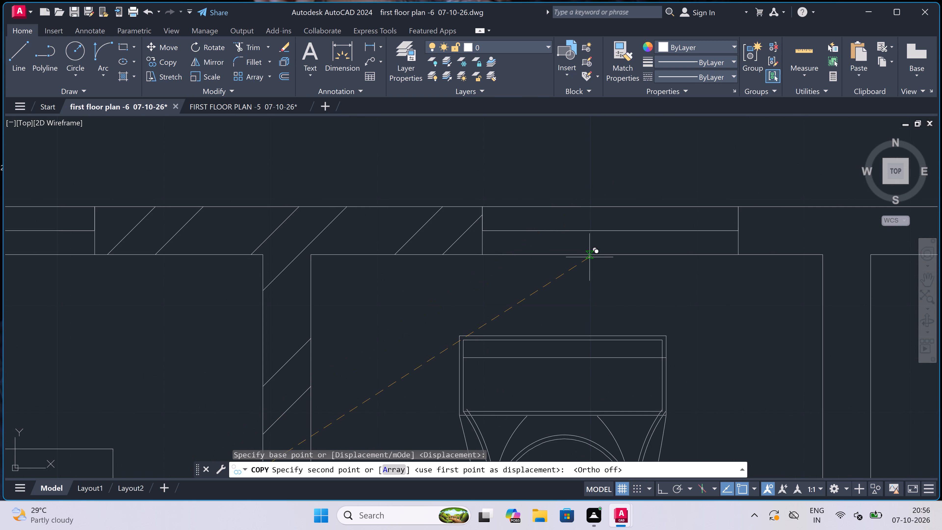
click(615, 182)
Copy the spare WC into the left-hand 4'0"x8'0" toilet, cistern near the windowed upper outer wall, and finish copying.
scroll(577, 198, down, 3)
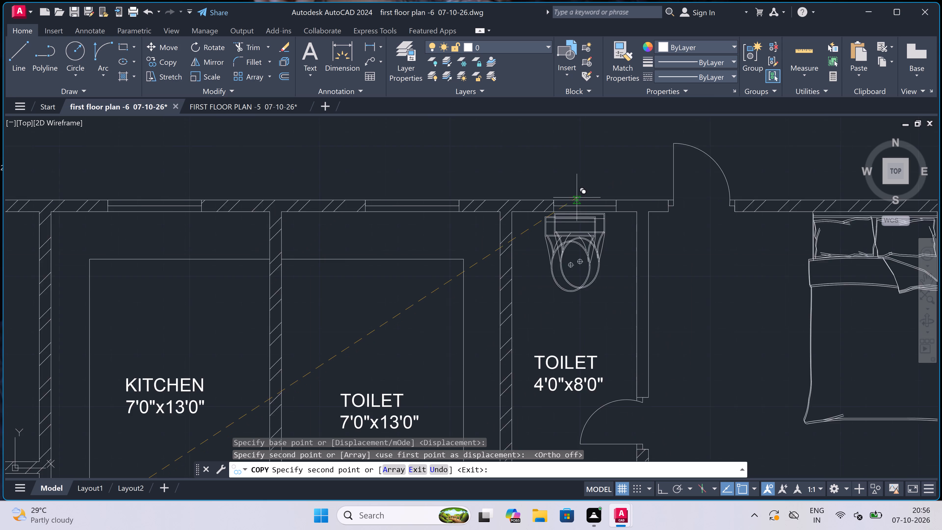
scroll(577, 198, down, 3)
scroll(419, 189, up, 3)
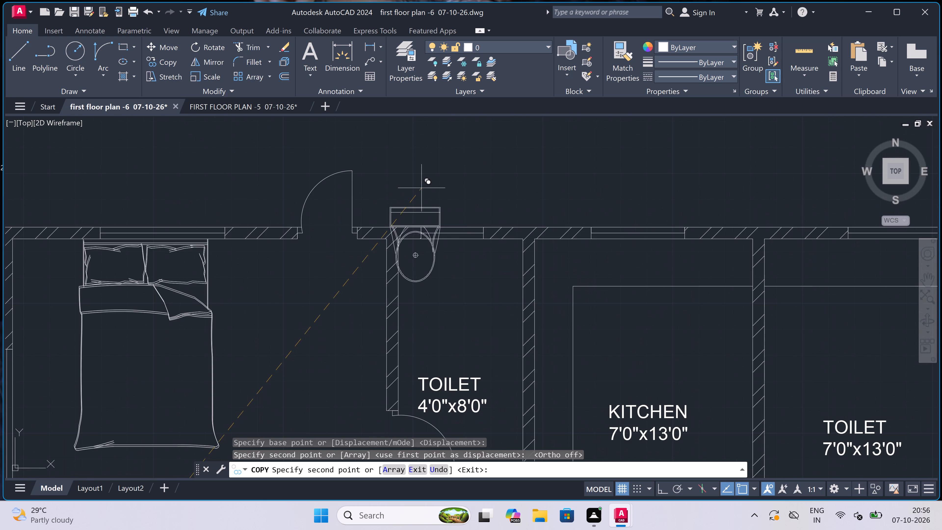
scroll(458, 222, up, 3)
drag(462, 219, 463, 222)
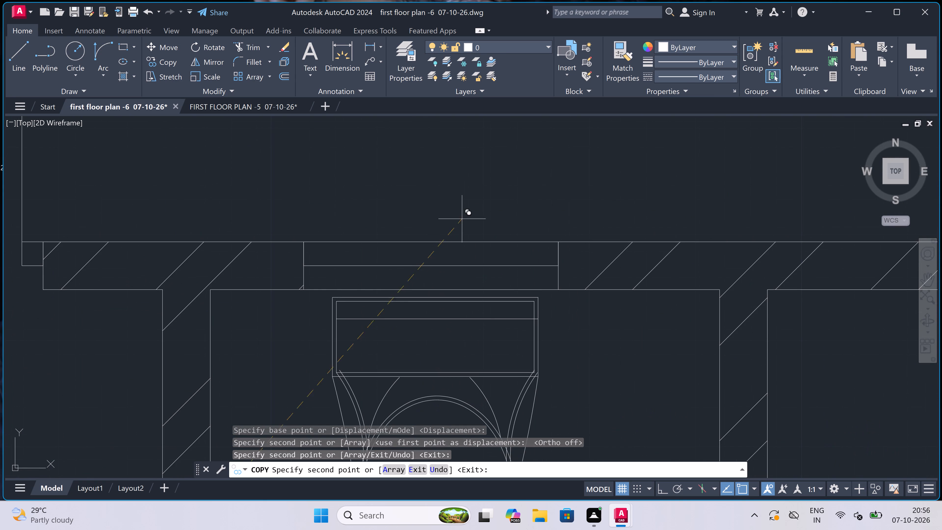
scroll(479, 209, down, 9)
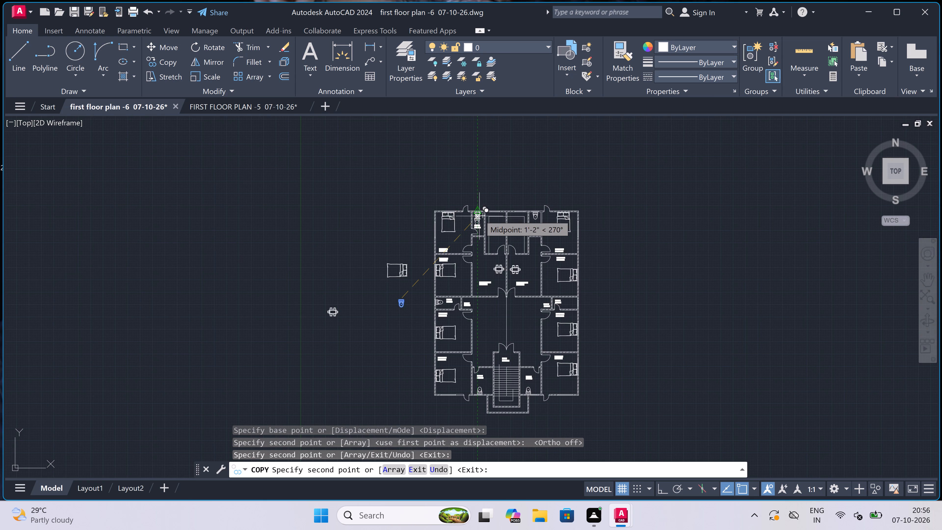
key(Escape)
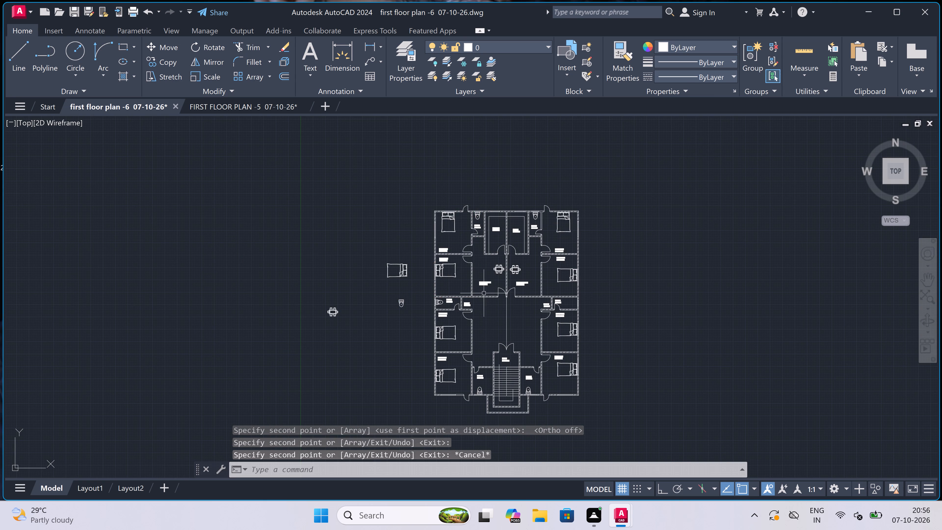
Examine the furnished floor plan, checking the beds, WCs and dining tables placed across the rooms.
scroll(484, 293, up, 2)
scroll(484, 292, down, 2)
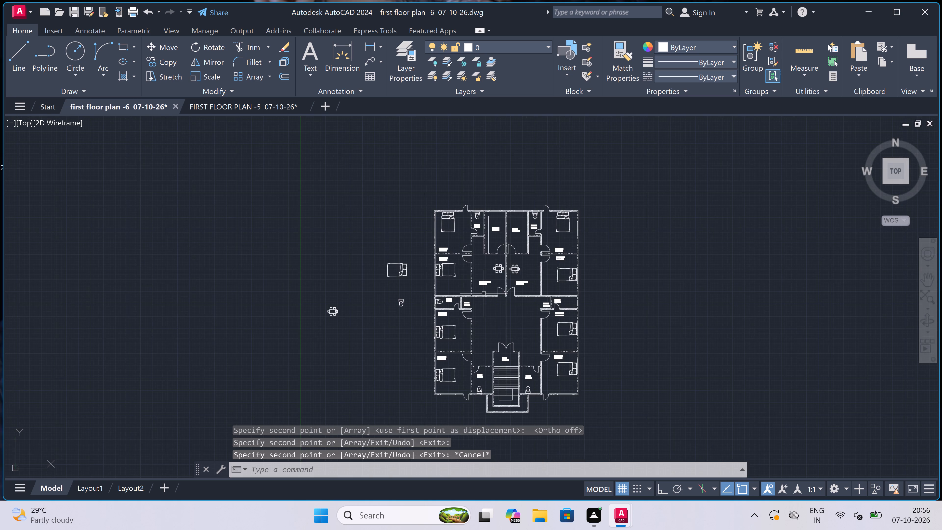
scroll(492, 329, up, 3)
scroll(941, 0, down, 1)
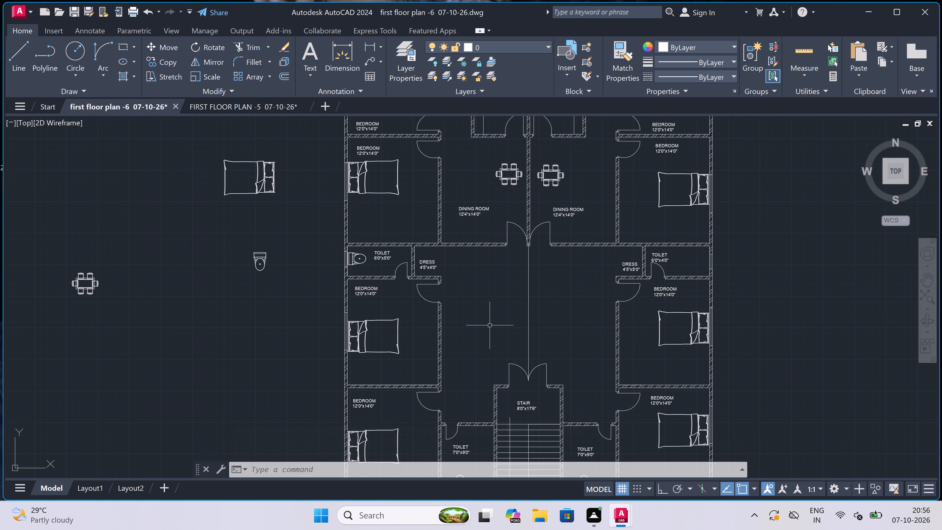
scroll(941, 0, down, 2)
scroll(908, 0, down, 2)
scroll(468, 235, down, 3)
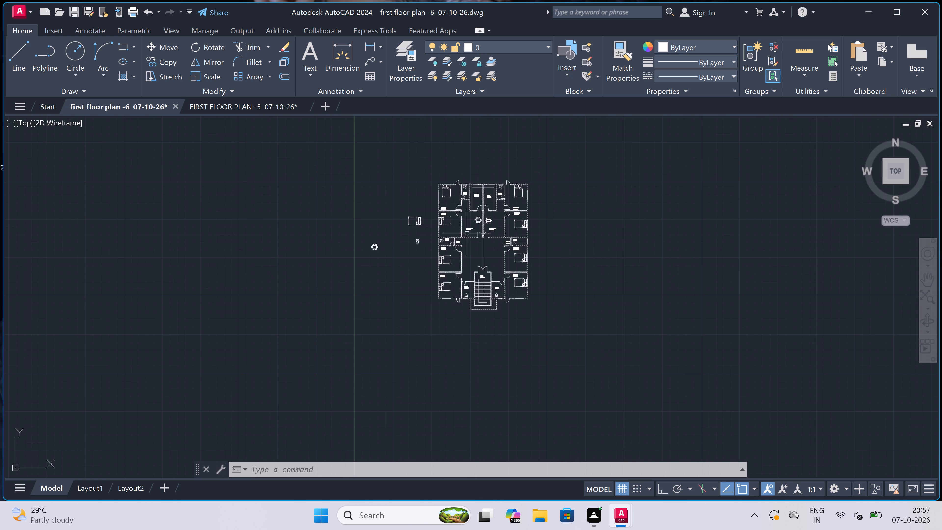
Erase the spare bed, WC and dining table lying outside the plan.
scroll(437, 223, up, 2)
click(411, 195)
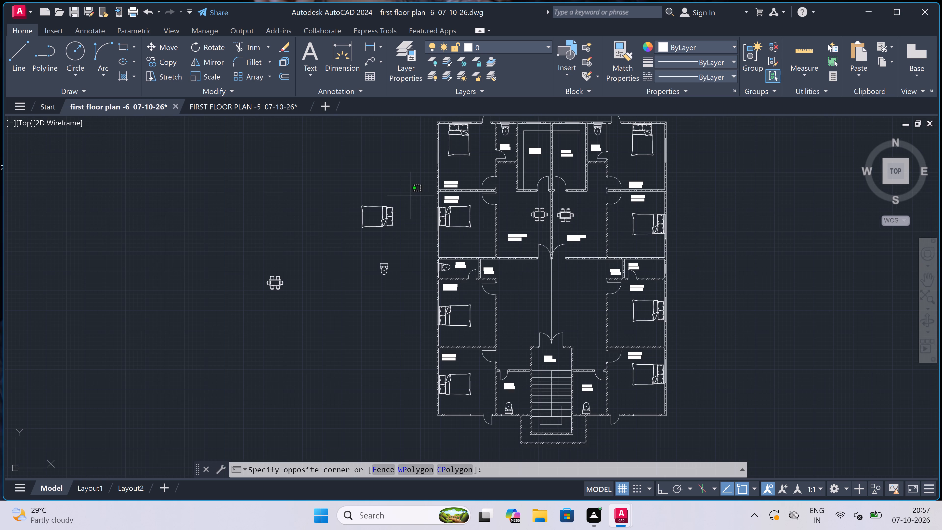
click(273, 341)
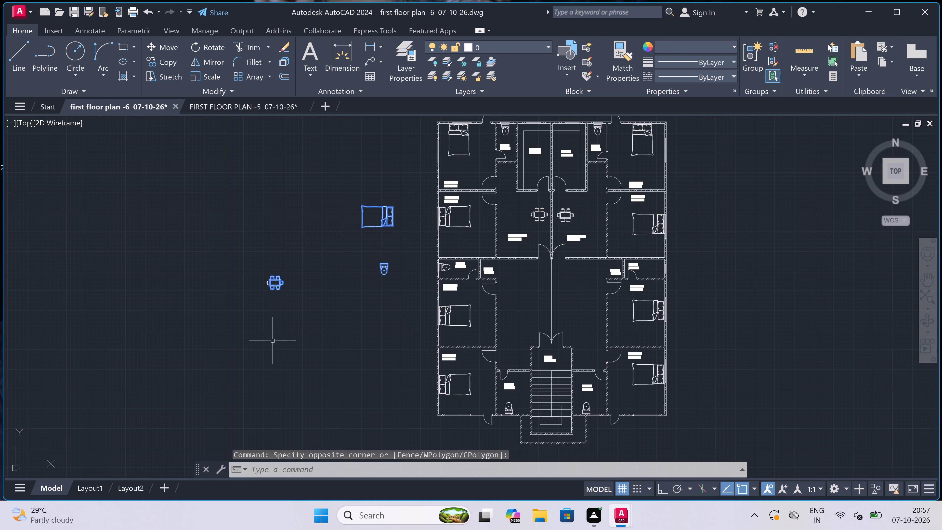
click(291, 248)
click(253, 309)
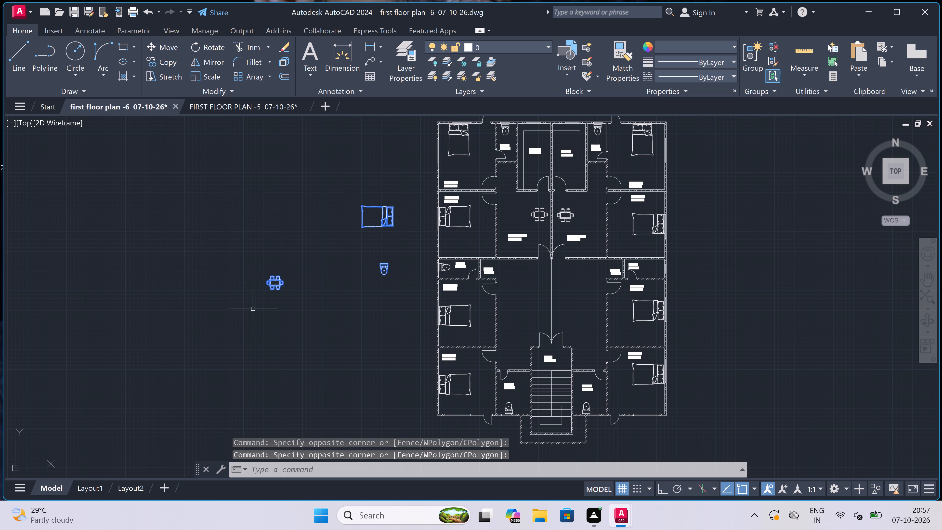
key(Delete)
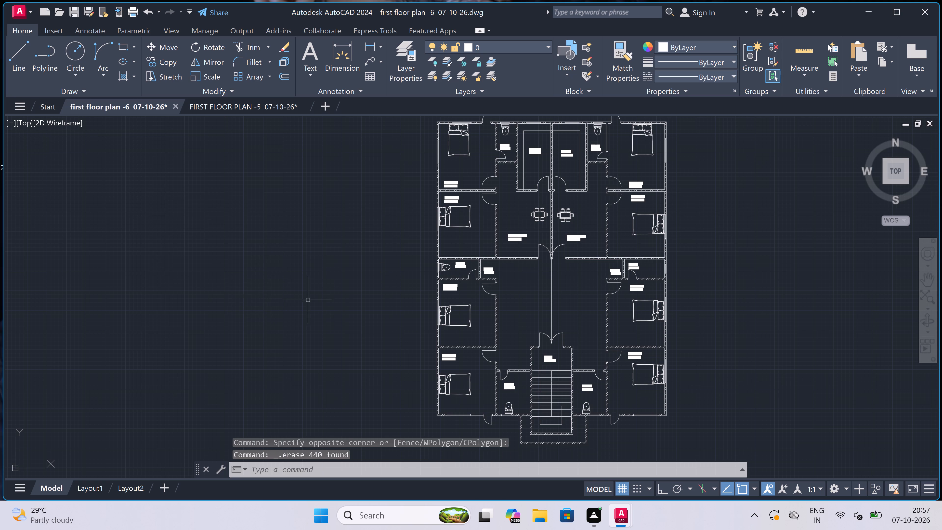
scroll(328, 293, down, 1)
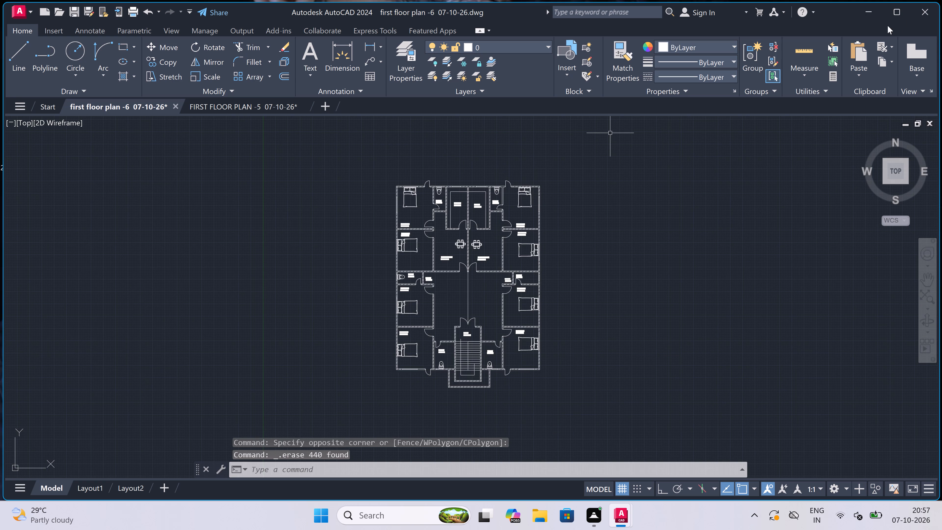
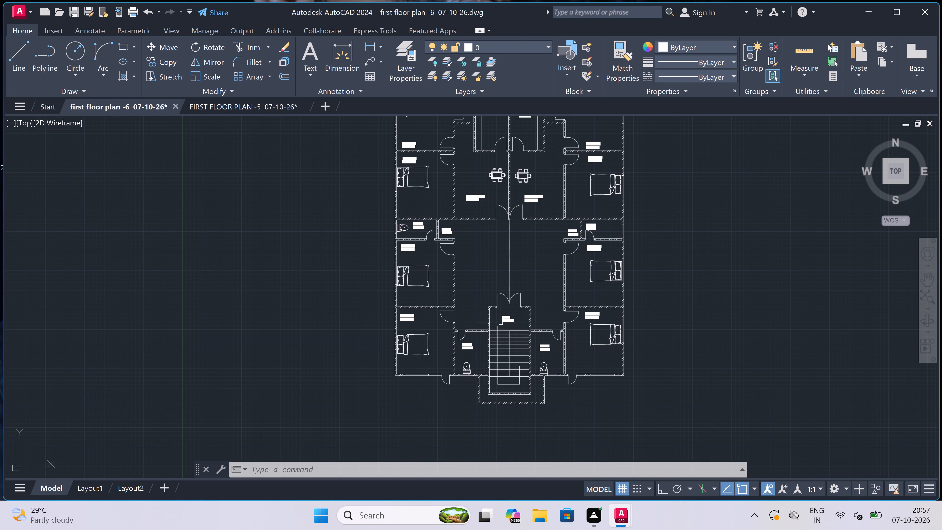
Draw vertical construction lines through the plan's bottom-left outer corner and both edges of the bottom-left bedroom's front window.
scroll(488, 359, down, 1)
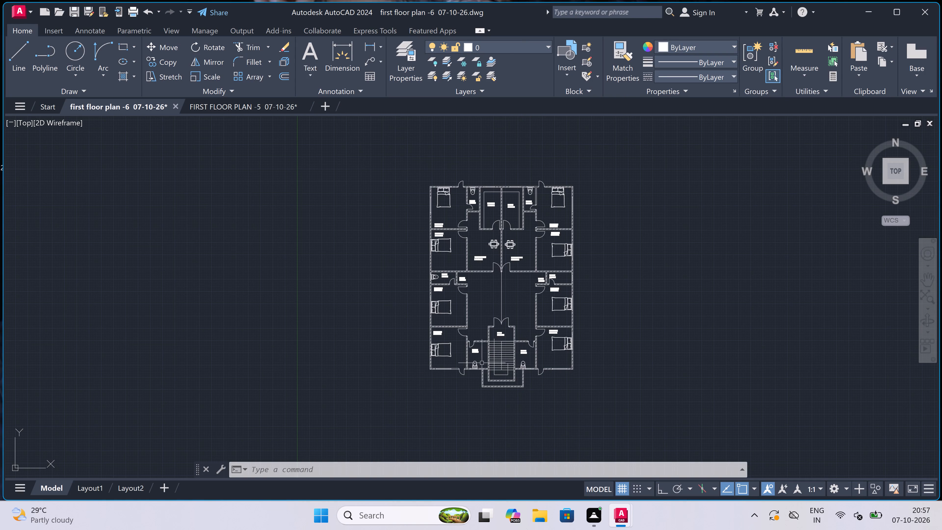
scroll(467, 405, up, 3)
scroll(418, 360, down, 2)
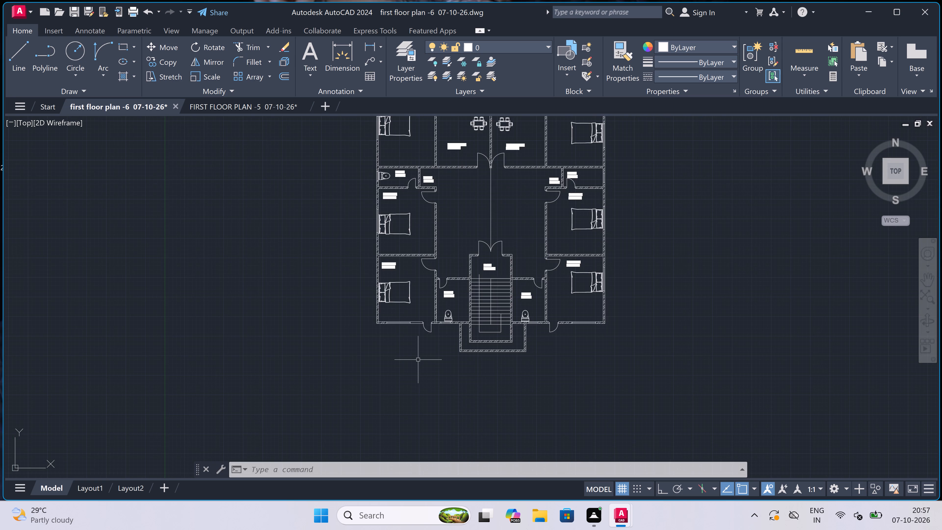
scroll(468, 368, up, 2)
key(x)
text(l)
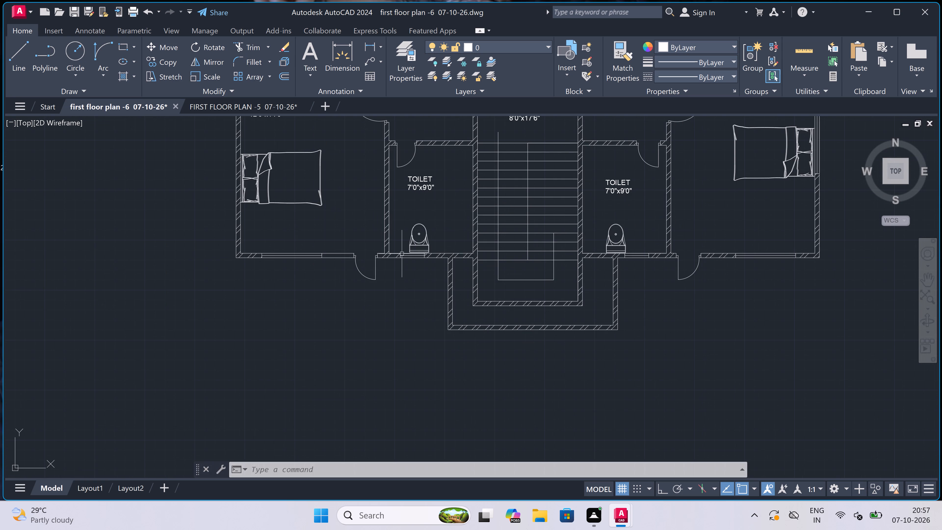
key(space)
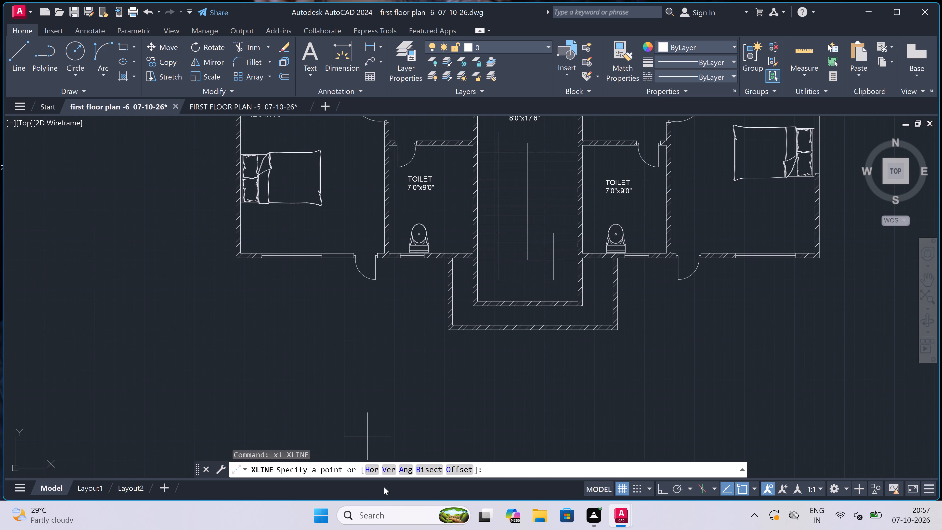
click(390, 467)
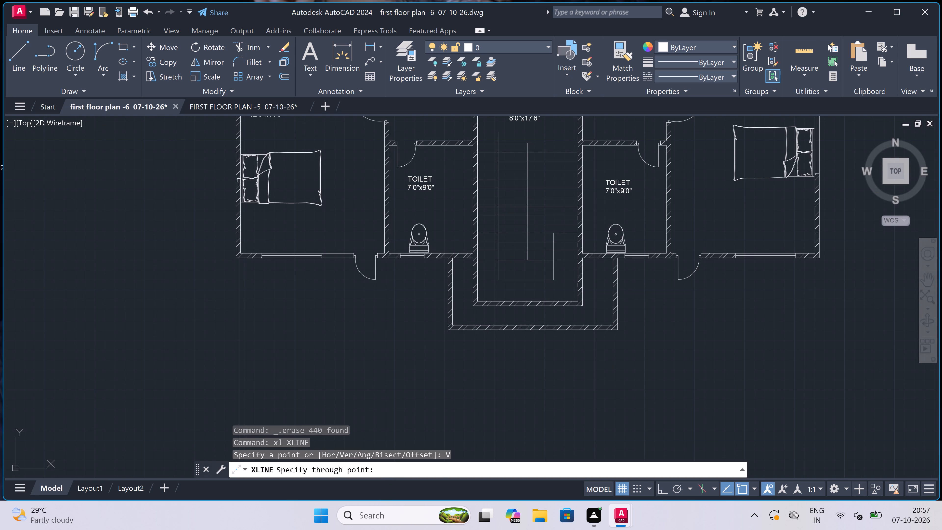
click(234, 258)
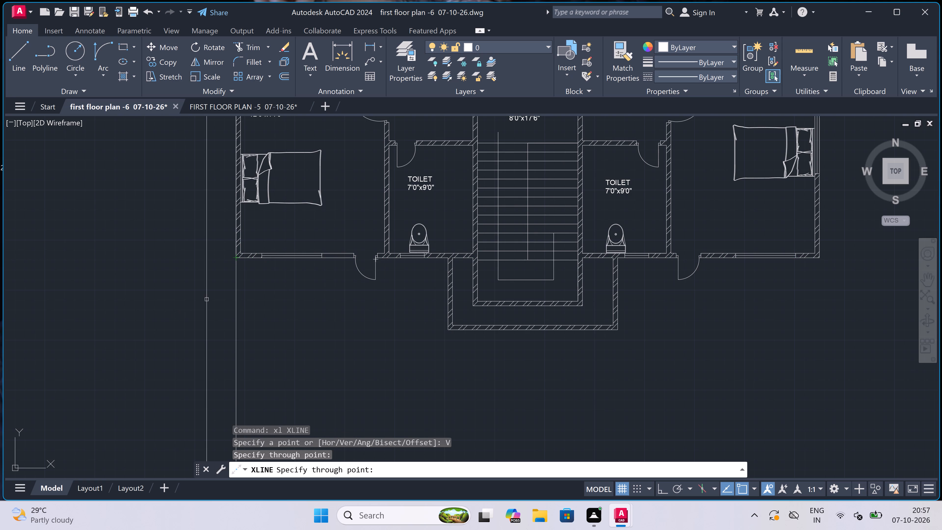
scroll(258, 262, up, 2)
click(270, 252)
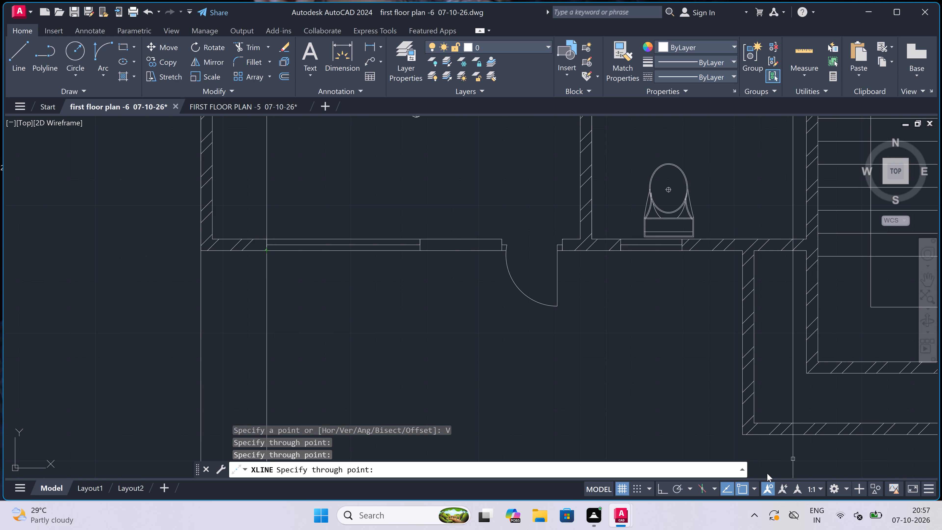
click(425, 252)
Add vertical construction lines through both sides of the bottom-left bedroom's outer door opening and both edges of the left toilet window.
drag(497, 255, 497, 260)
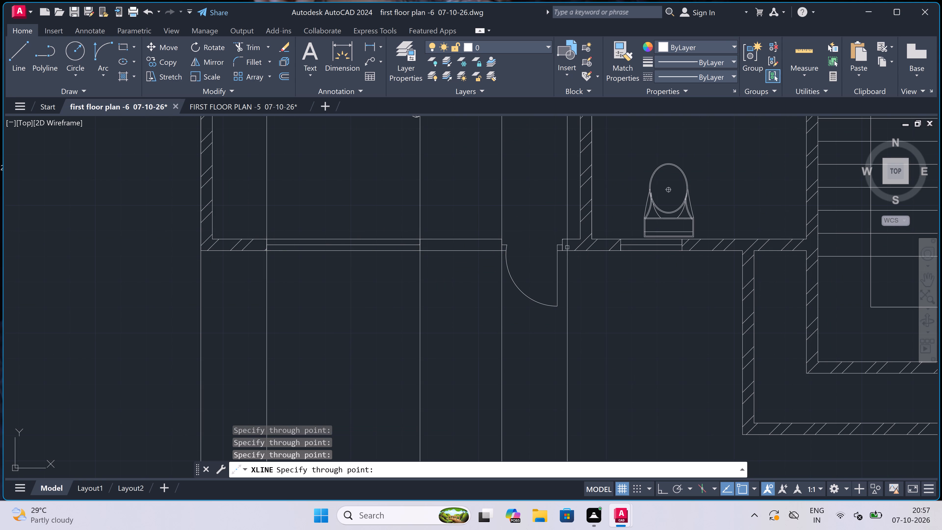
click(563, 245)
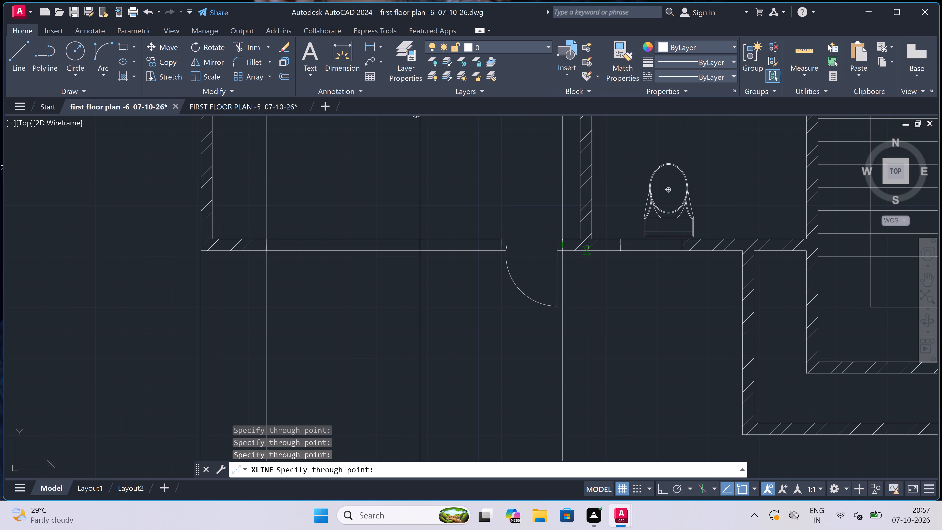
scroll(476, 249, down, 4)
scroll(518, 261, up, 3)
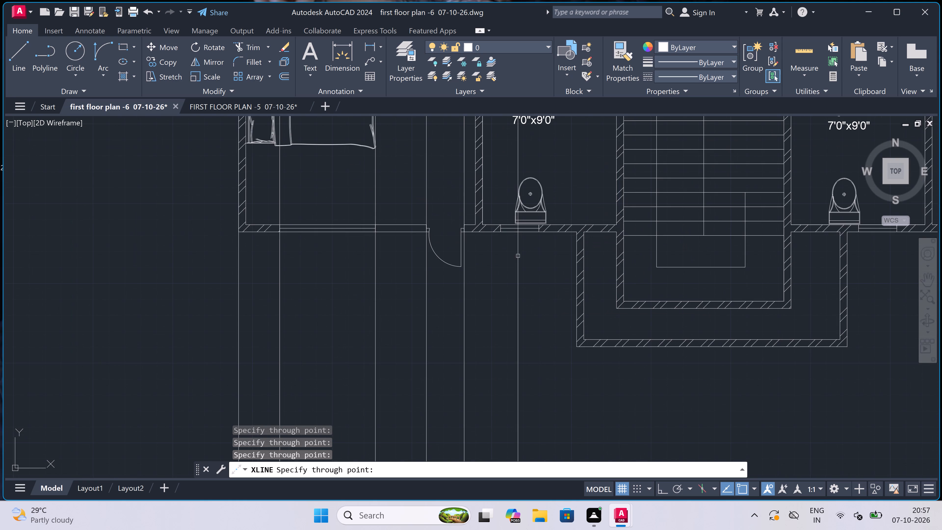
scroll(521, 236, up, 2)
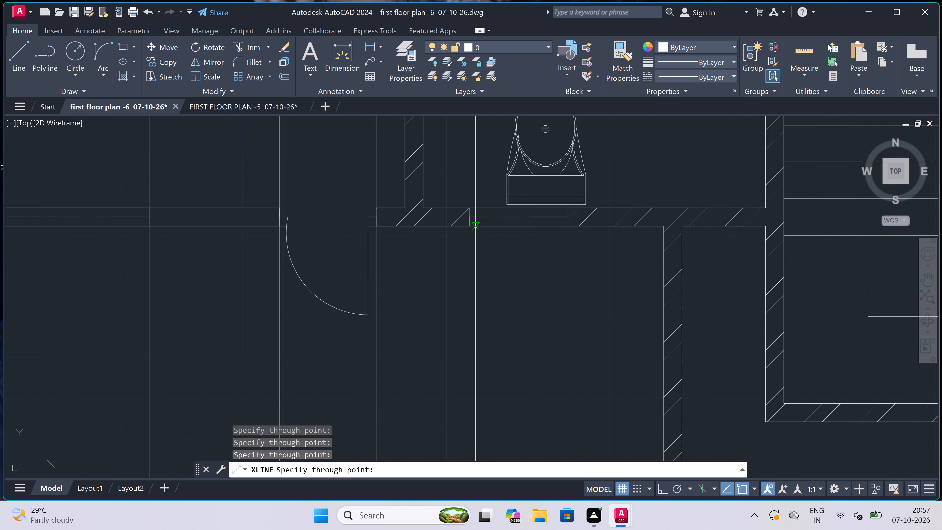
click(473, 225)
click(564, 227)
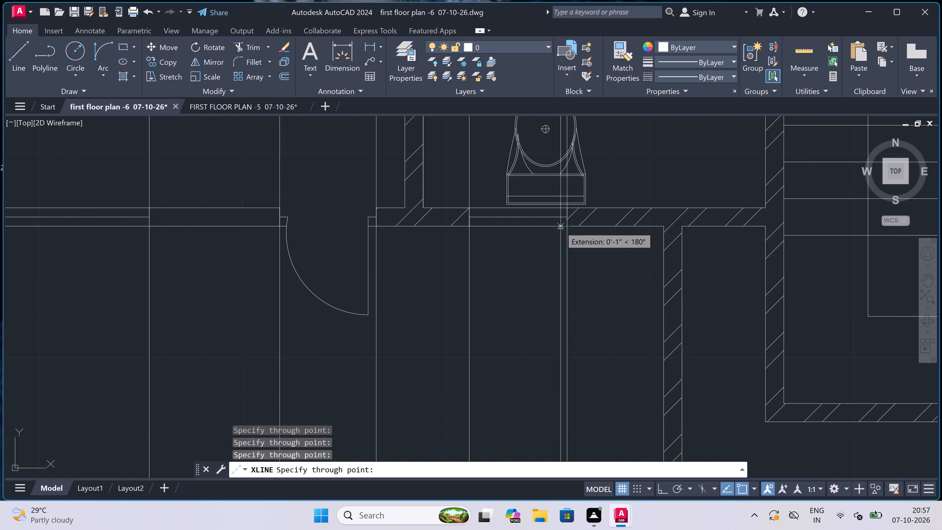
Add vertical construction lines through both edges of the right toilet window and both sides of the bottom-right bedroom's outer door opening.
scroll(483, 227, down, 4)
scroll(555, 223, up, 2)
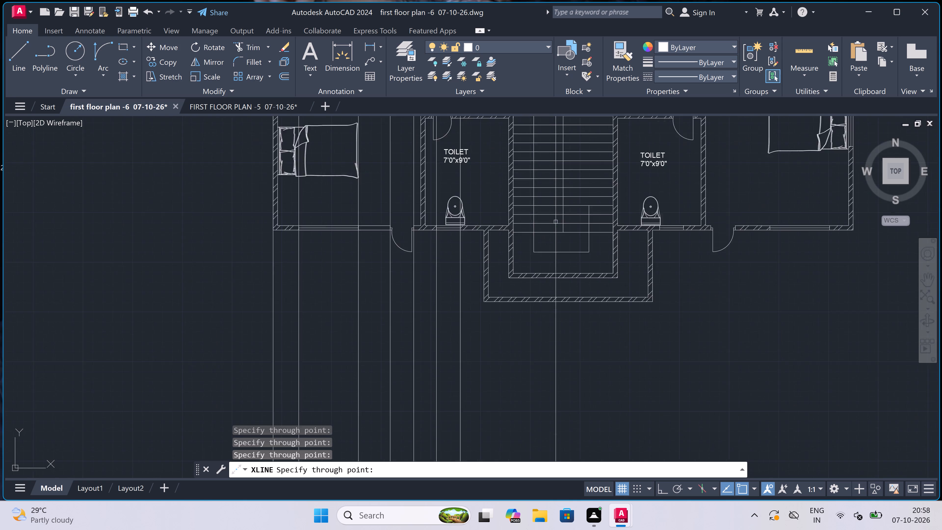
scroll(556, 223, down, 4)
scroll(587, 221, up, 3)
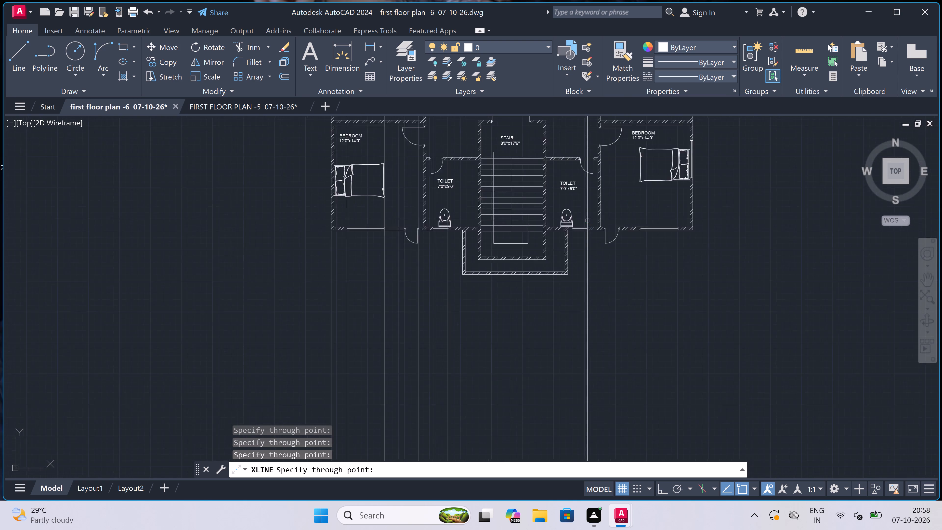
scroll(618, 232, up, 3)
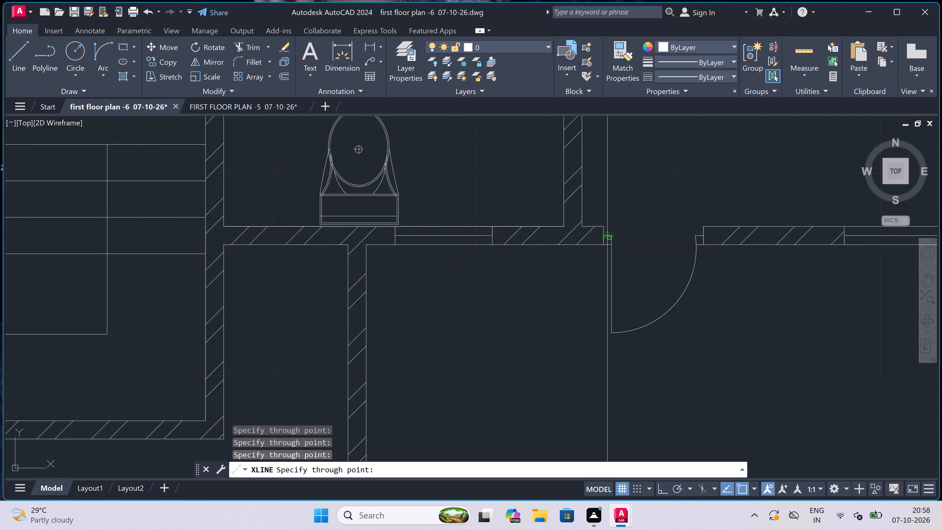
click(393, 243)
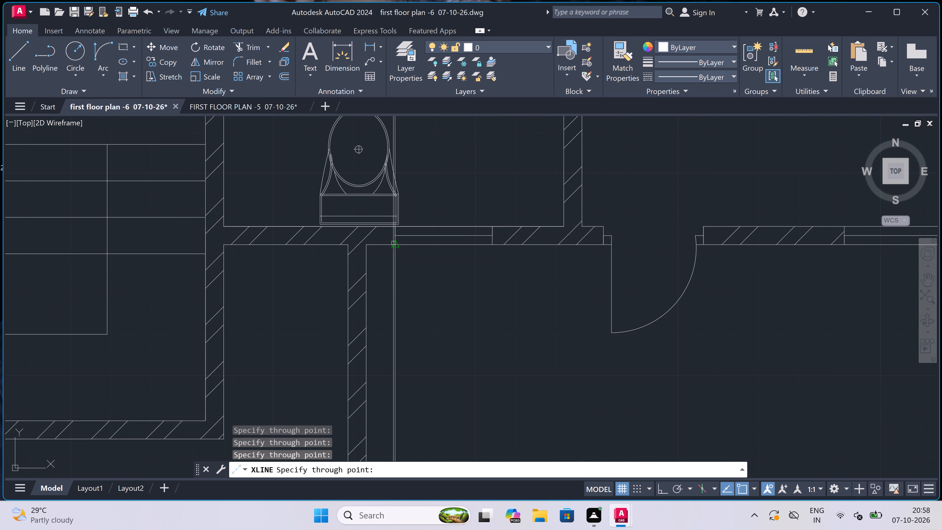
drag(493, 242, 500, 238)
scroll(500, 238, down, 2)
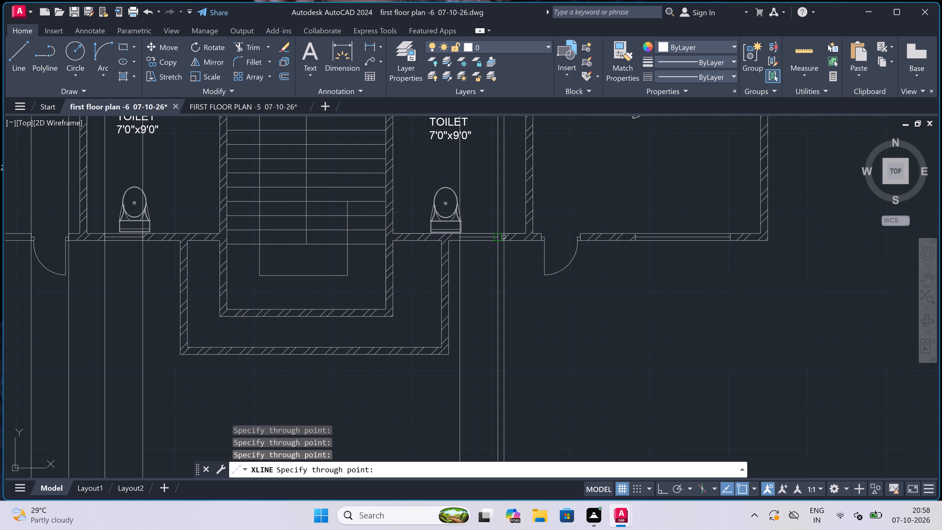
scroll(529, 246, up, 2)
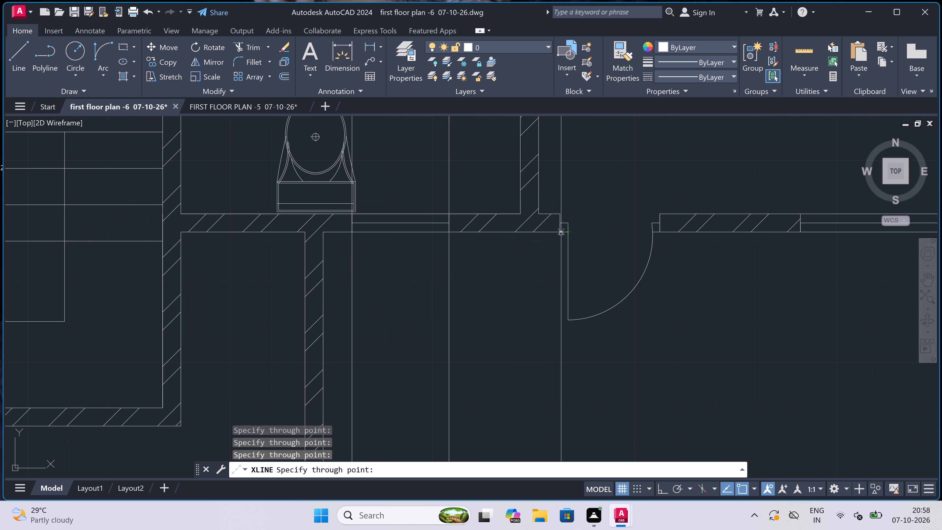
click(560, 233)
scroll(450, 246, down, 3)
scroll(509, 243, up, 3)
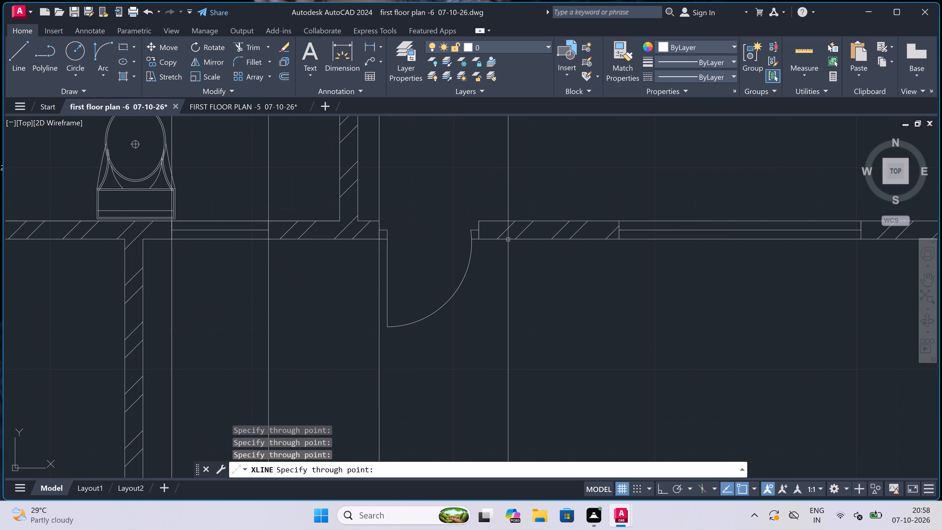
click(478, 233)
Add vertical construction lines through both edges of the bottom-right bedroom's front window and the plan's bottom-right outer corner.
scroll(478, 233, down, 3)
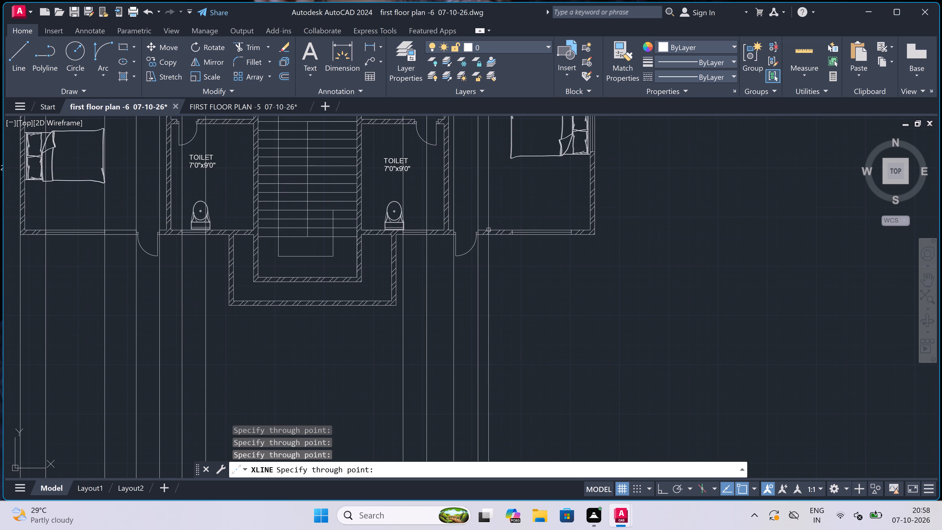
scroll(497, 228, up, 3)
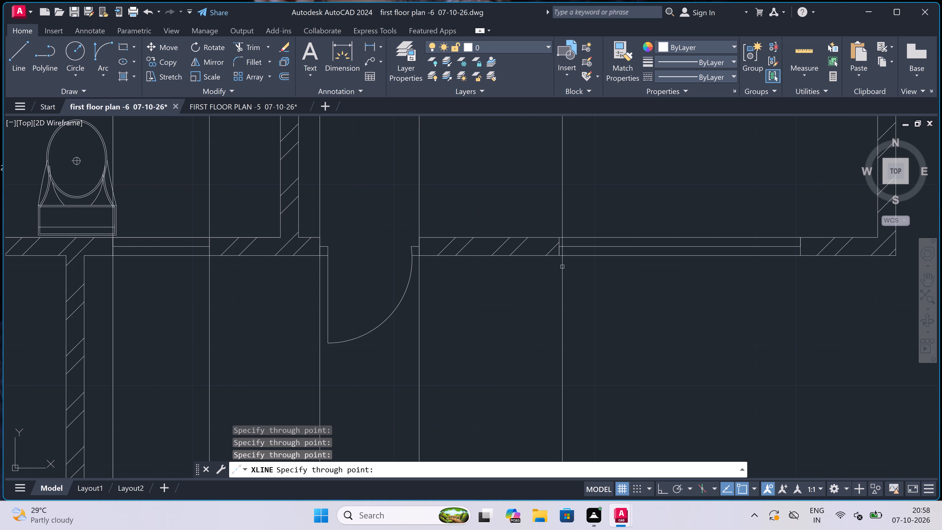
click(561, 262)
scroll(455, 257, down, 3)
scroll(532, 278, up, 3)
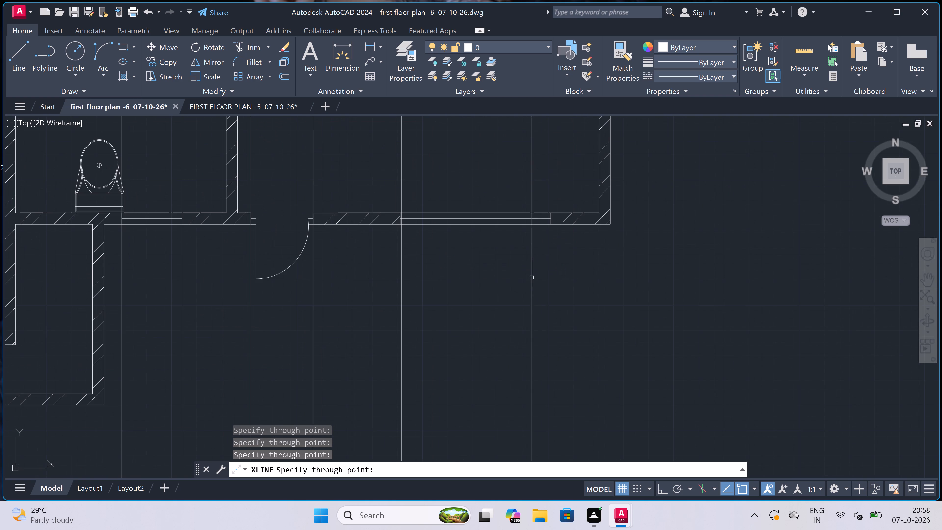
click(553, 225)
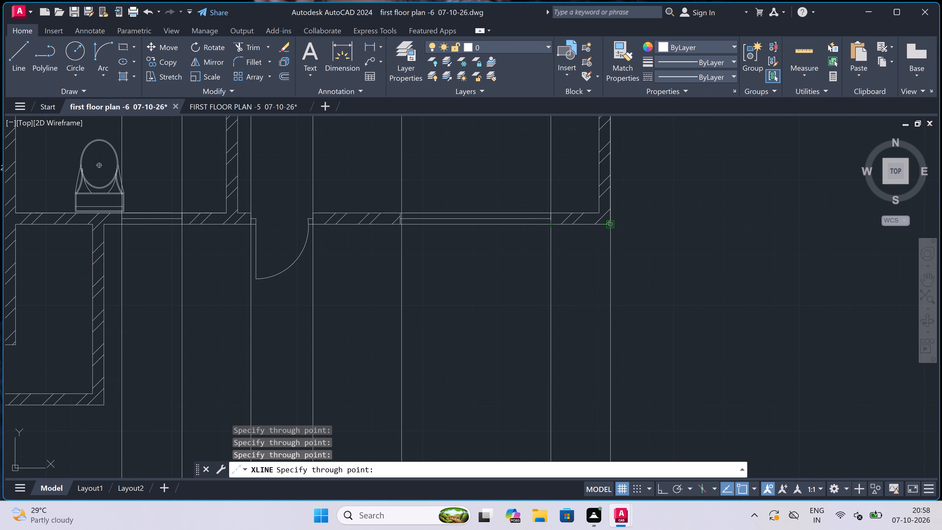
click(612, 225)
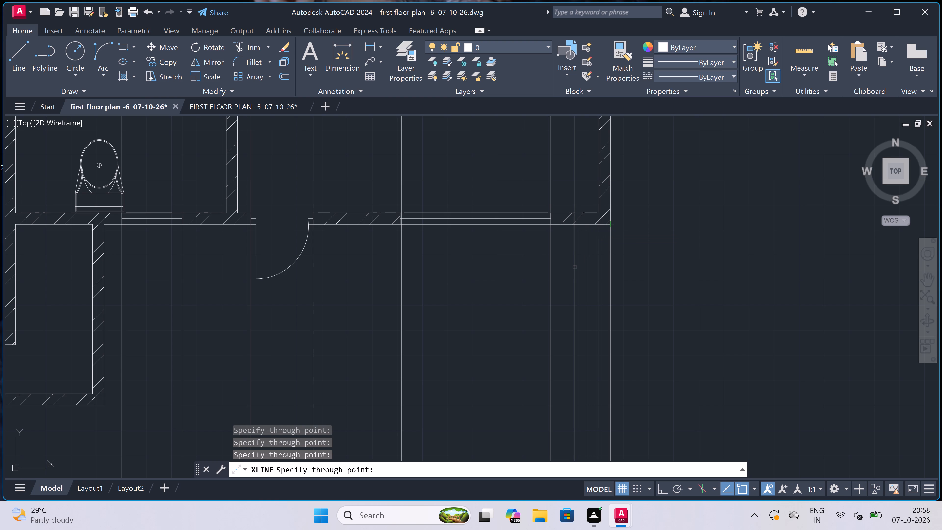
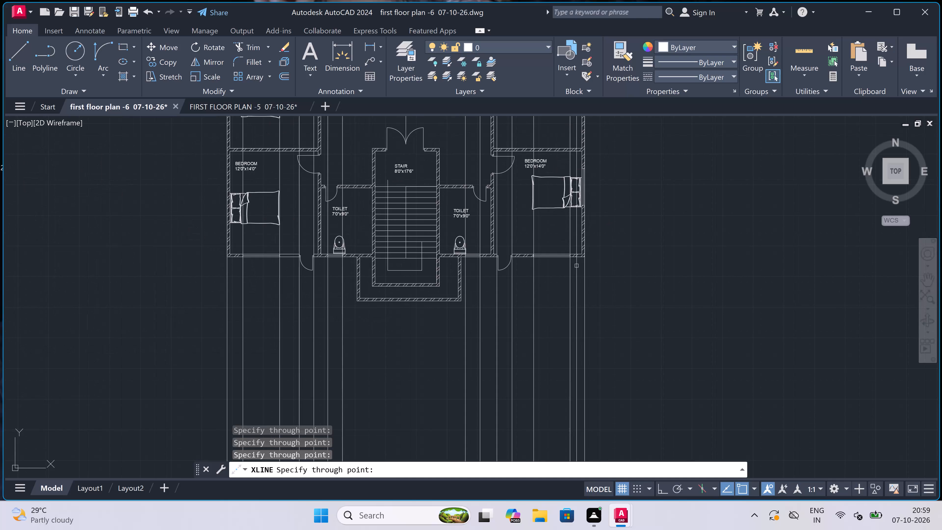
Draw a horizontal construction line across the vertical projection lines, a little above the plan's top wall.
scroll(574, 262, down, 3)
scroll(522, 251, down, 3)
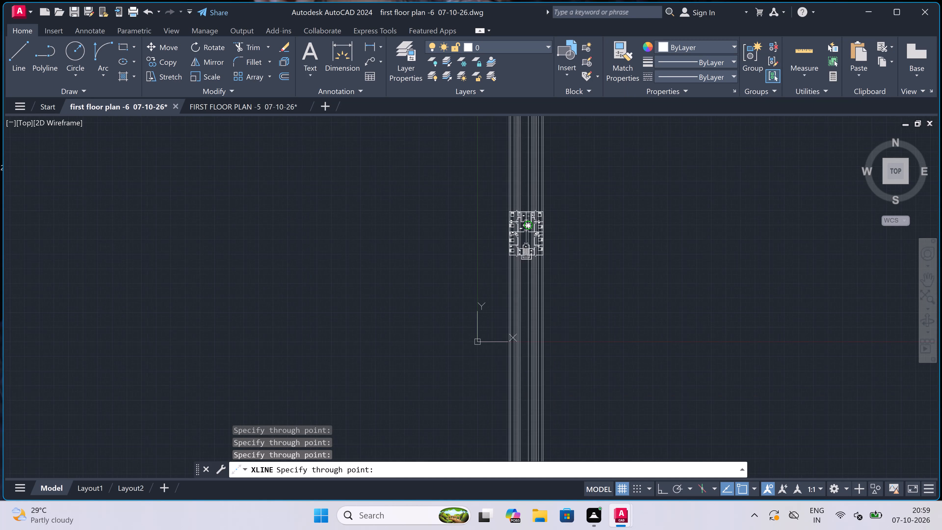
scroll(526, 219, up, 3)
key(Escape)
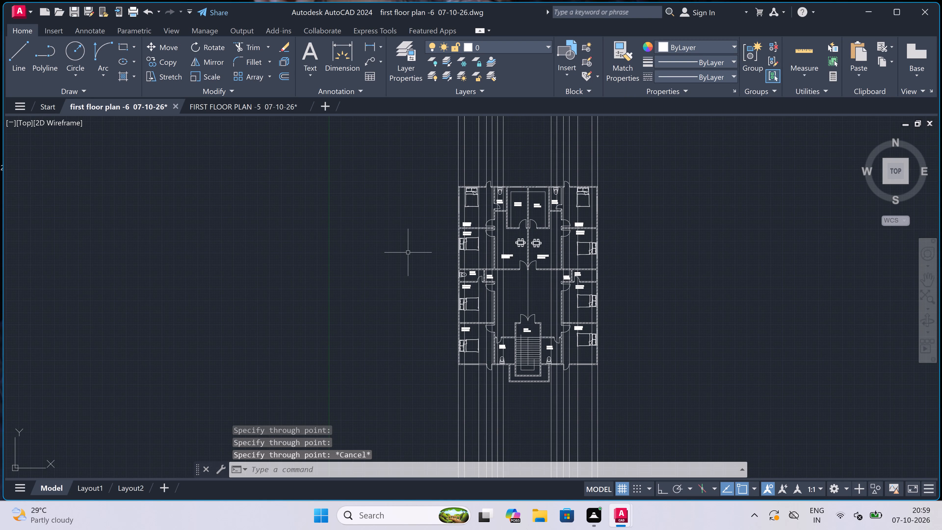
scroll(408, 253, down, 3)
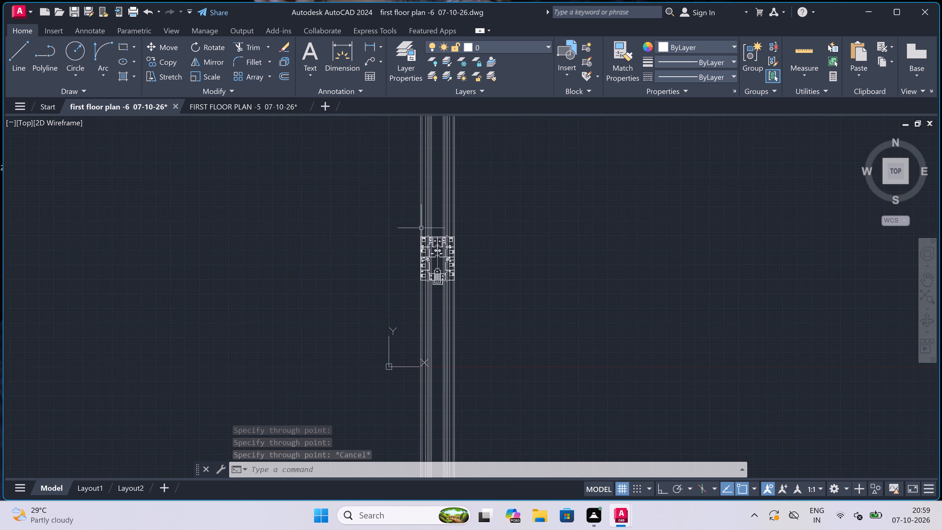
scroll(430, 230, up, 6)
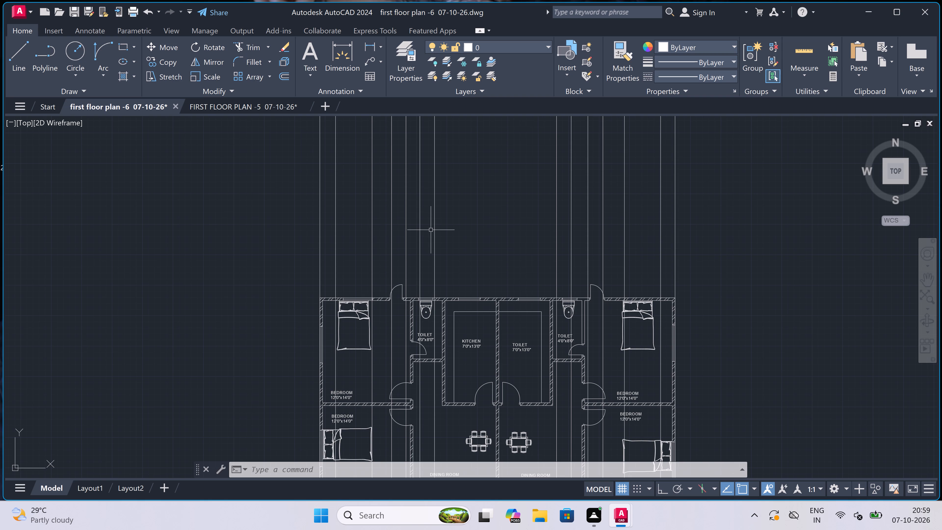
scroll(431, 230, down, 3)
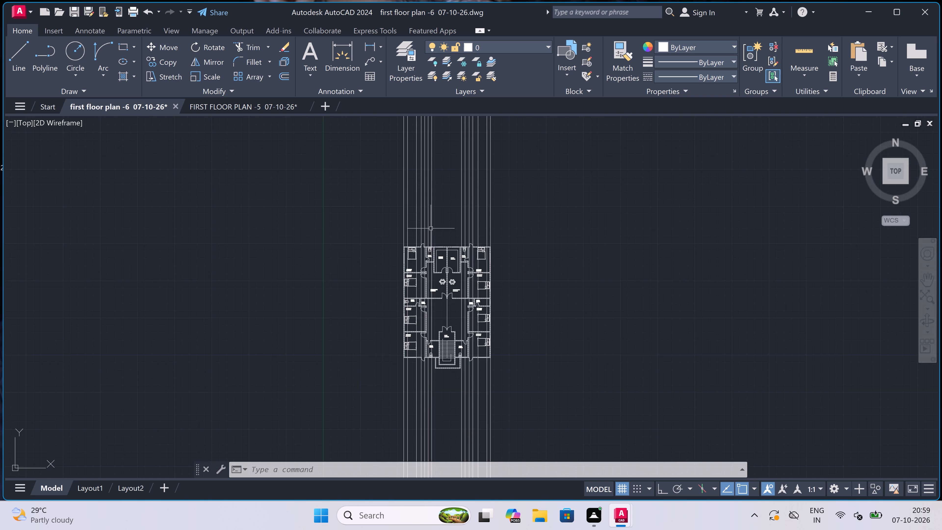
scroll(431, 228, up, 4)
key(x)
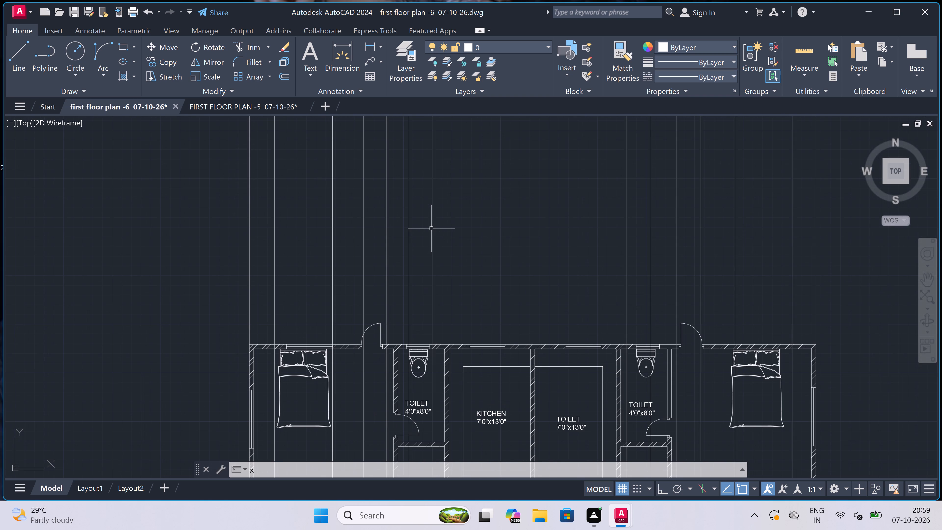
key(Escape)
text(xl)
key(space)
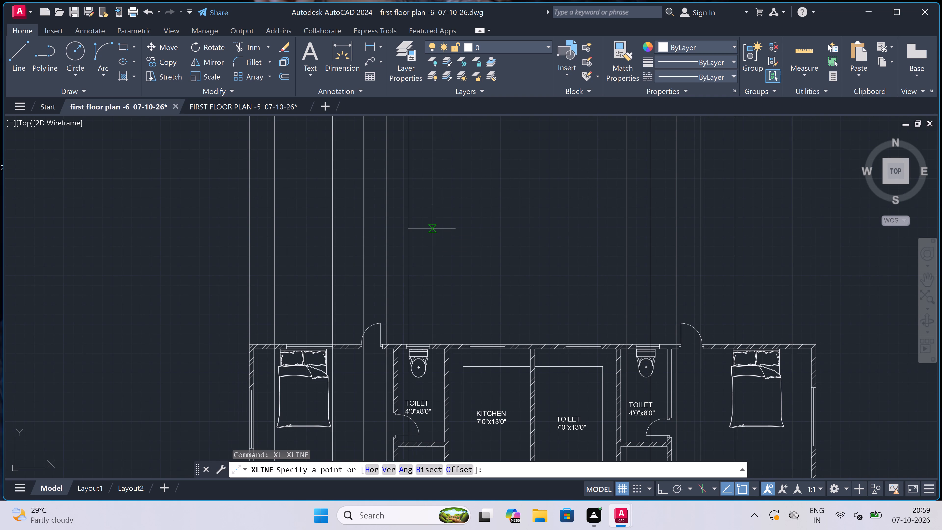
click(188, 278)
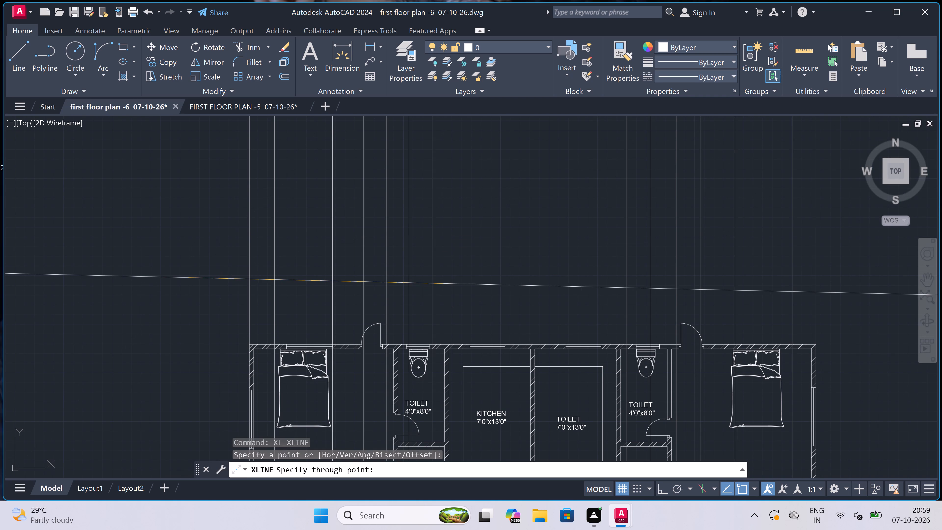
key(F8)
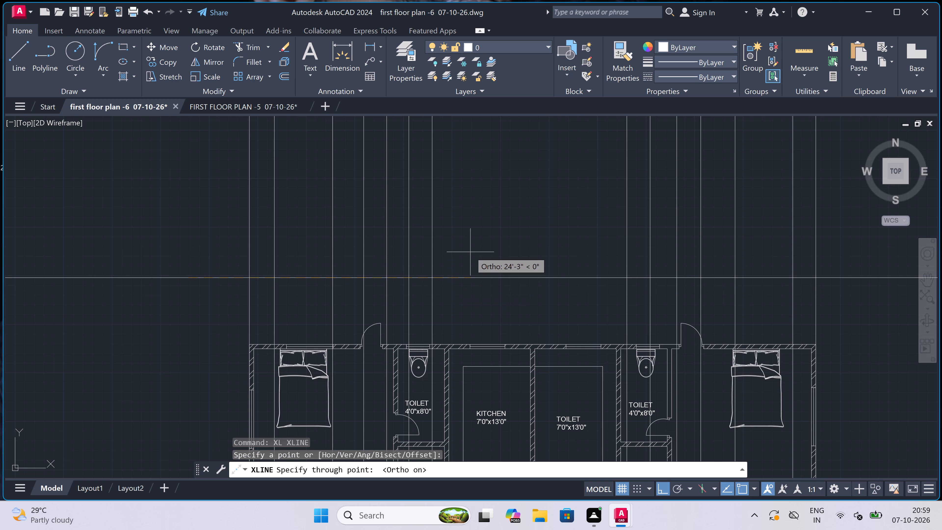
drag(474, 260, 478, 266)
key(Escape)
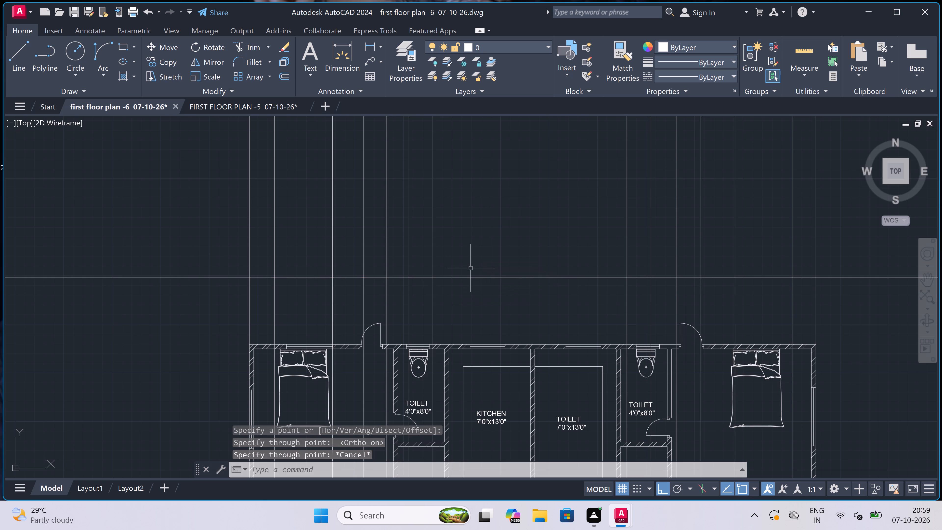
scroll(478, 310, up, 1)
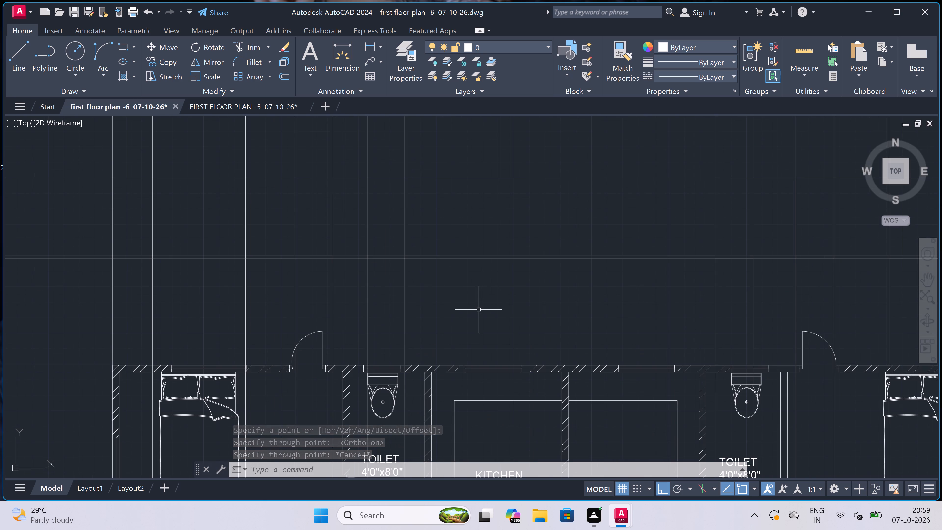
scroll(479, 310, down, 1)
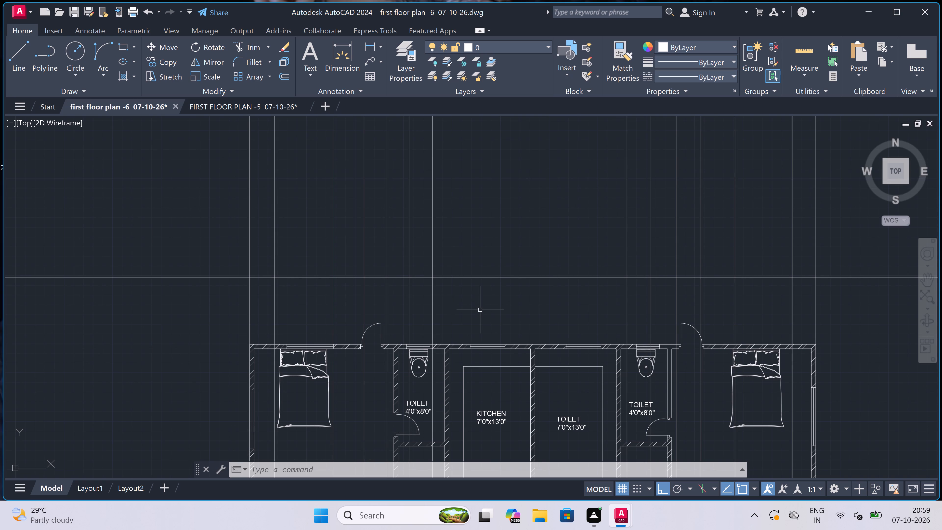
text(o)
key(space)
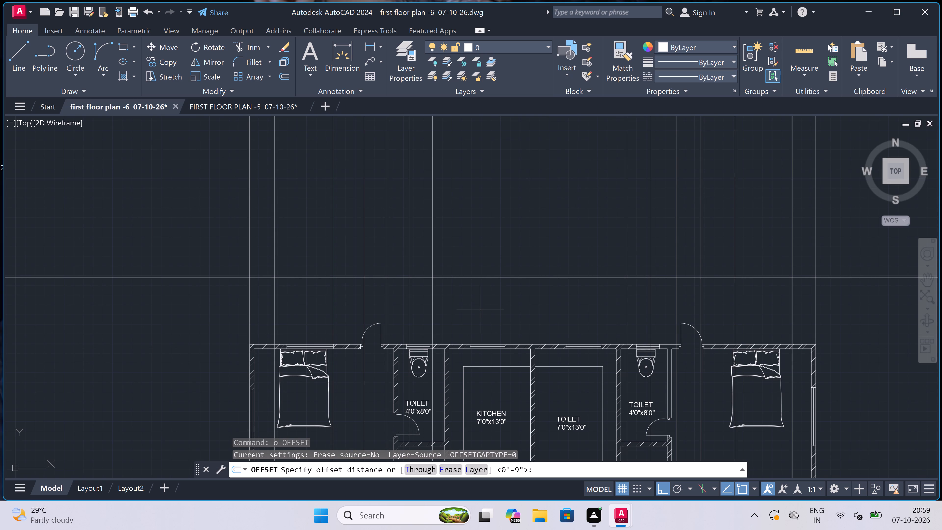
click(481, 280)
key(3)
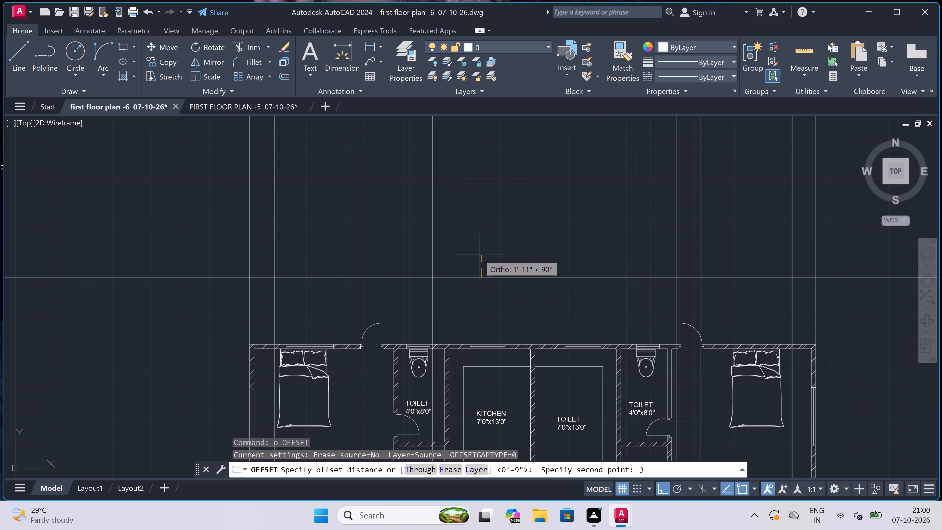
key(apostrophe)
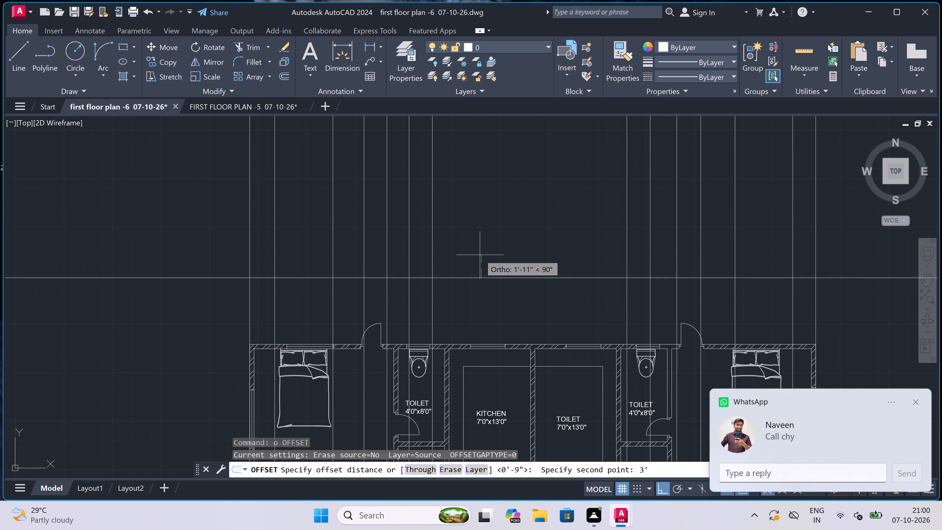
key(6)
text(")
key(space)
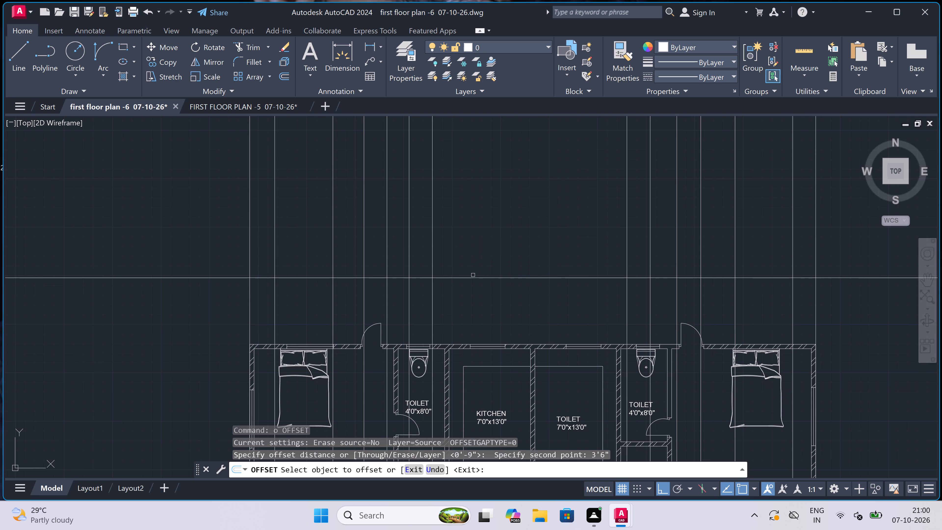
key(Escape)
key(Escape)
Offset the horizontal construction line above the plan upward by 1'6".
key(space)
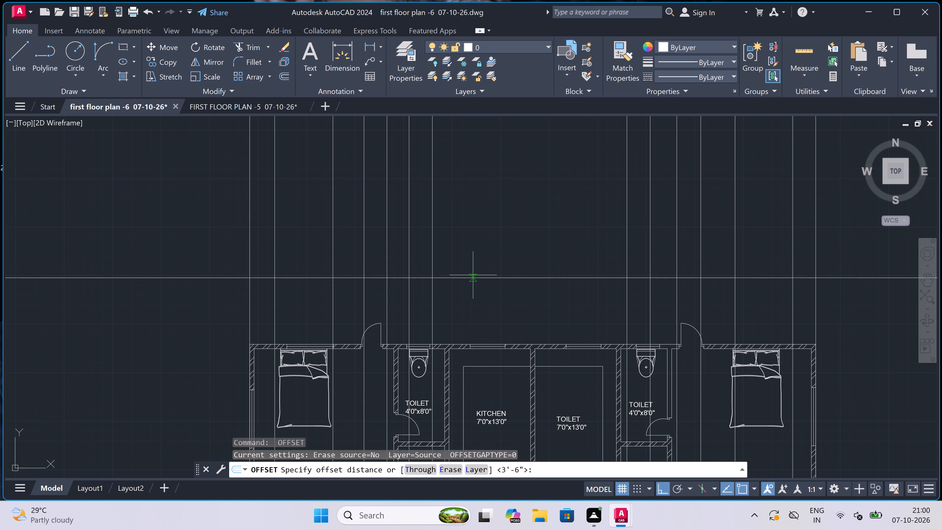
click(473, 275)
text(1'6")
key(space)
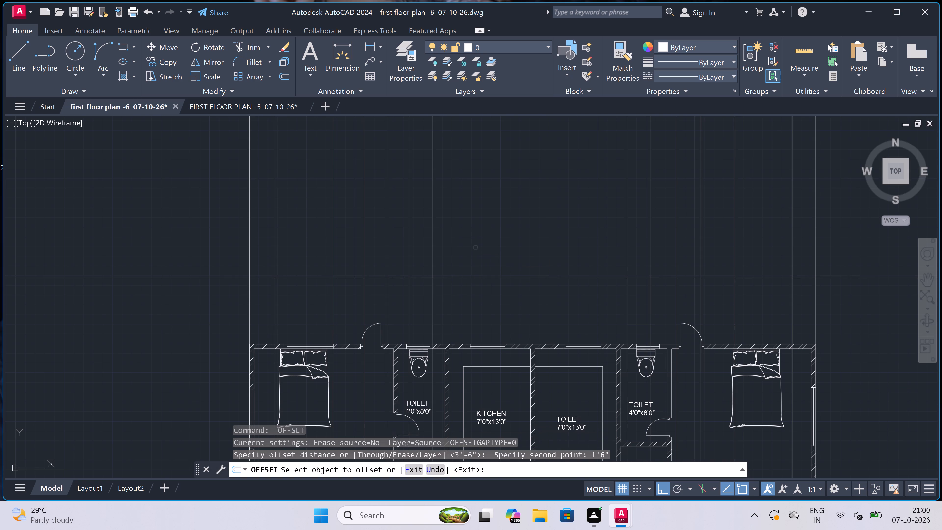
click(471, 278)
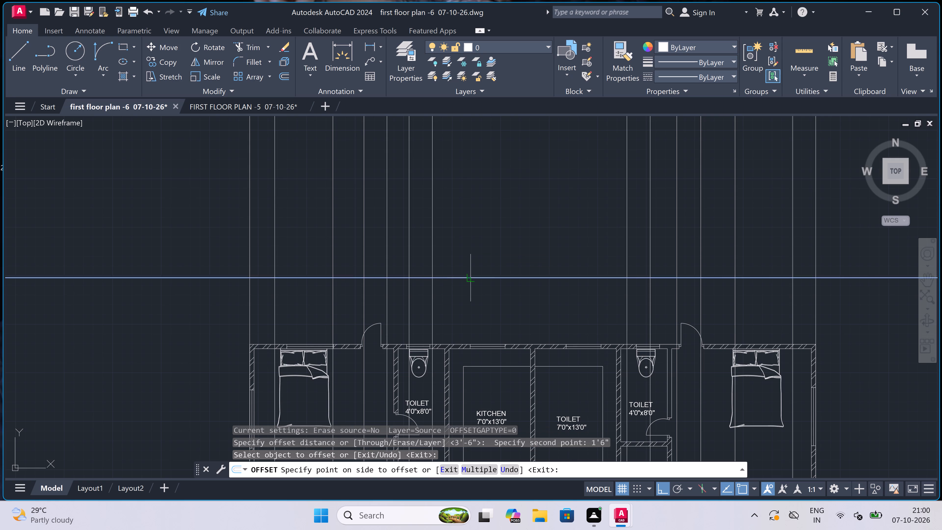
click(464, 201)
key(Escape)
Offset the upper of the two horizontal construction lines upward by 3'.
key(space)
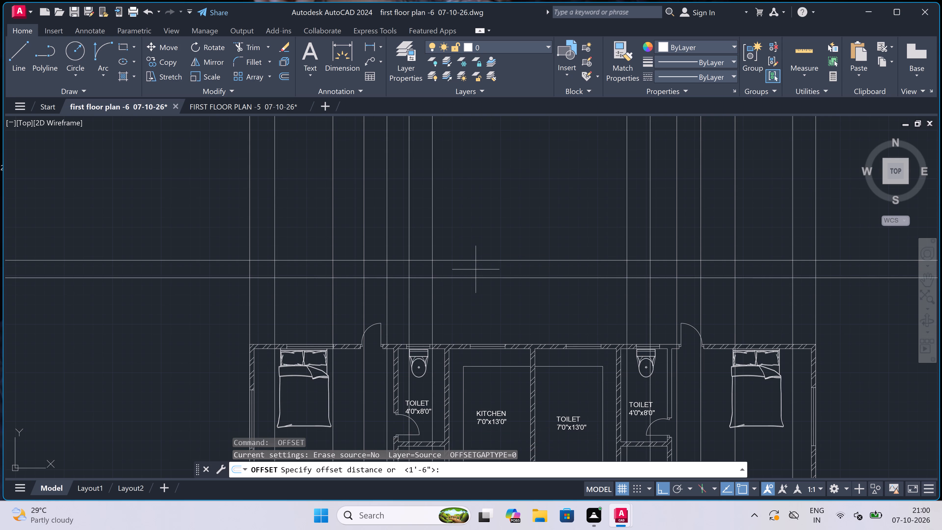
scroll(475, 269, up, 1)
click(471, 256)
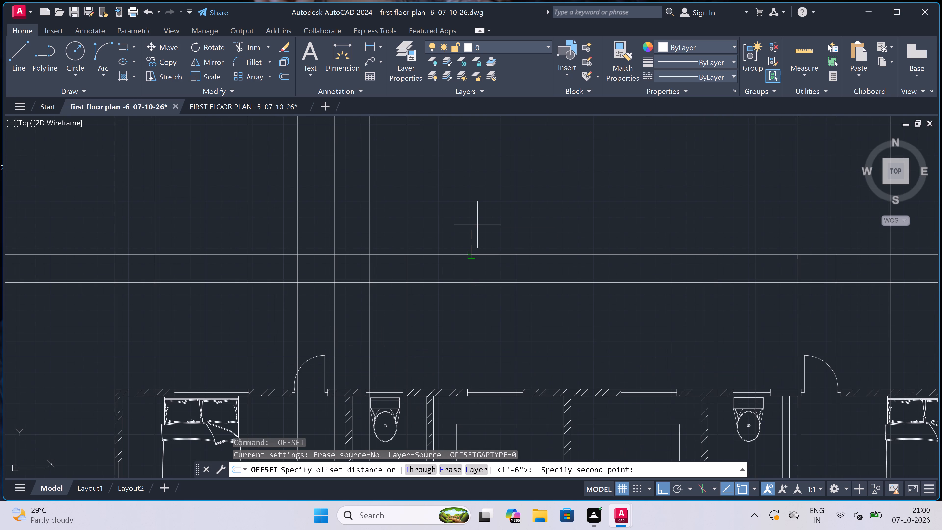
text(3')
key(space)
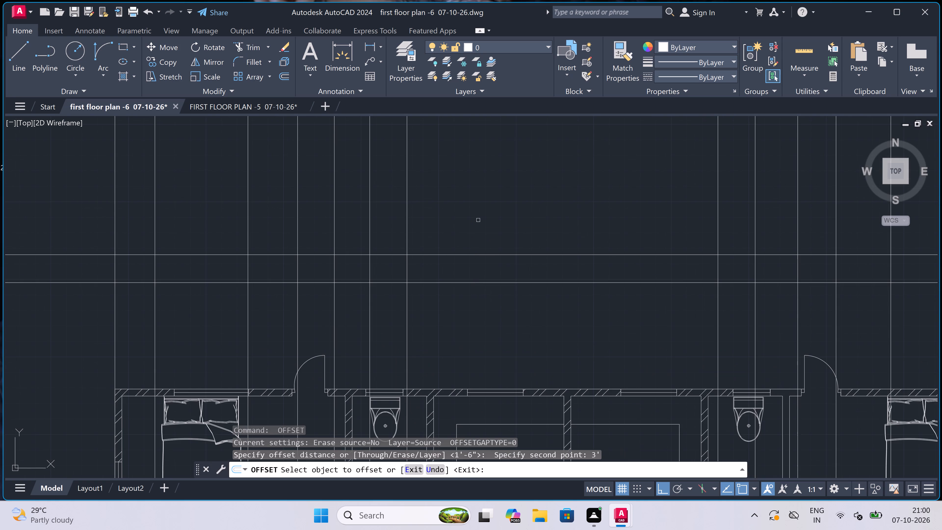
click(472, 255)
click(472, 202)
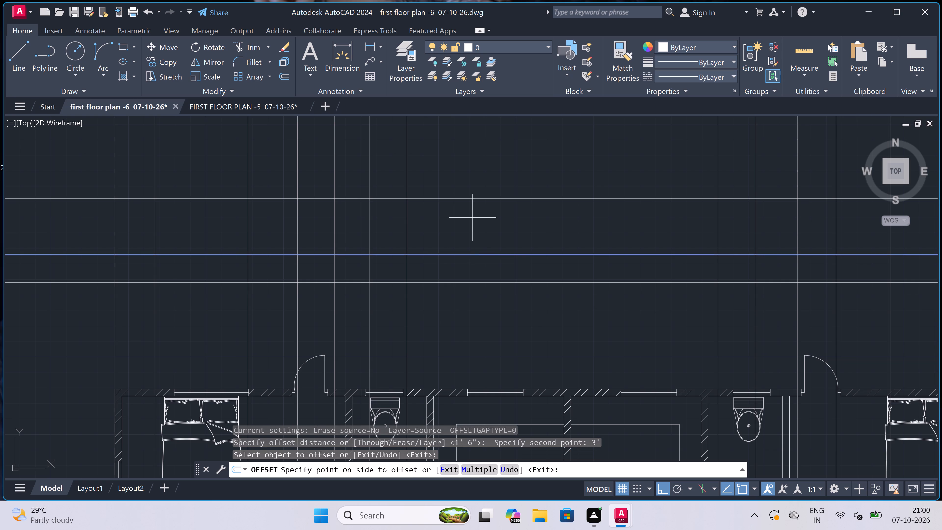
key(Escape)
Offset the topmost of the three horizontal construction lines upward by 4'.
key(space)
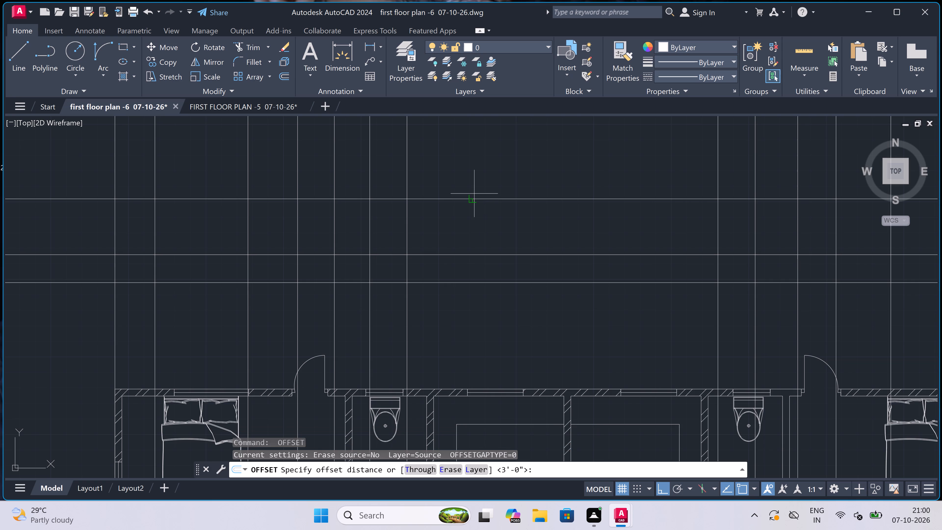
click(474, 194)
text(4')
key(space)
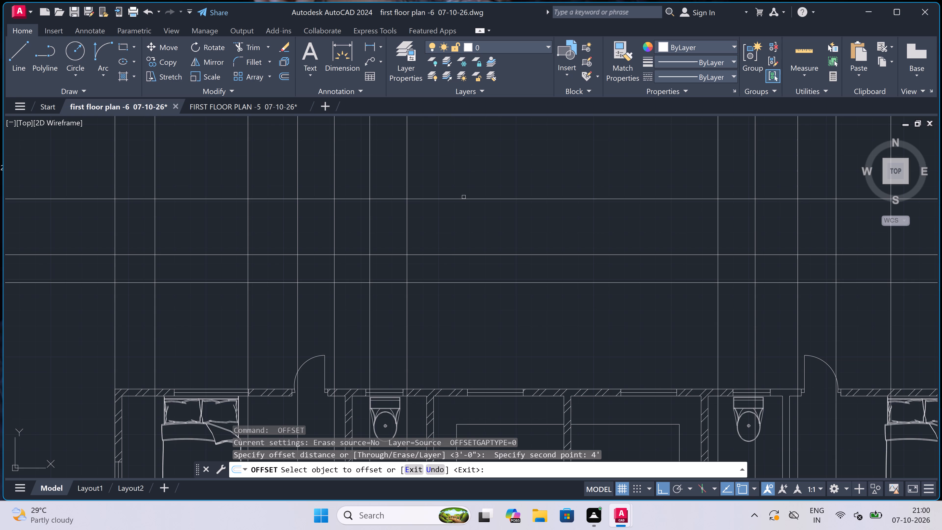
click(462, 199)
click(462, 189)
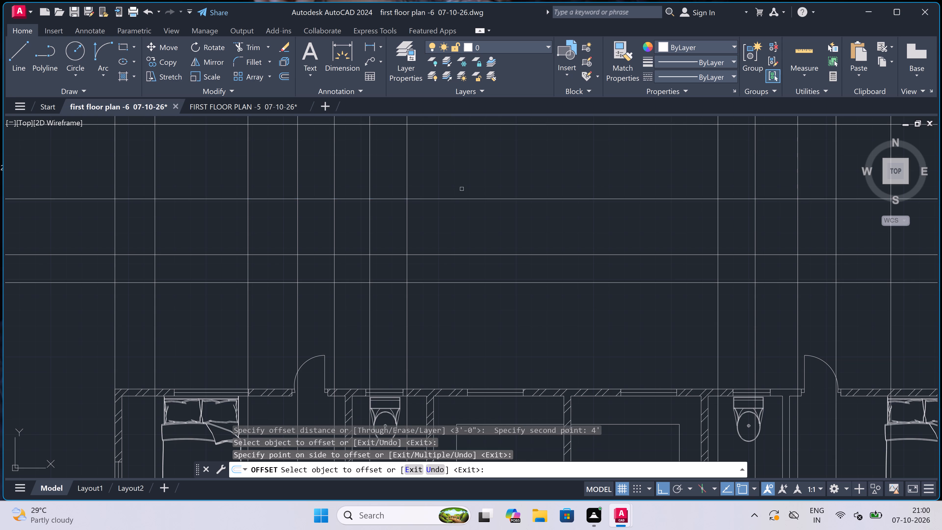
scroll(462, 189, down, 8)
scroll(462, 183, up, 7)
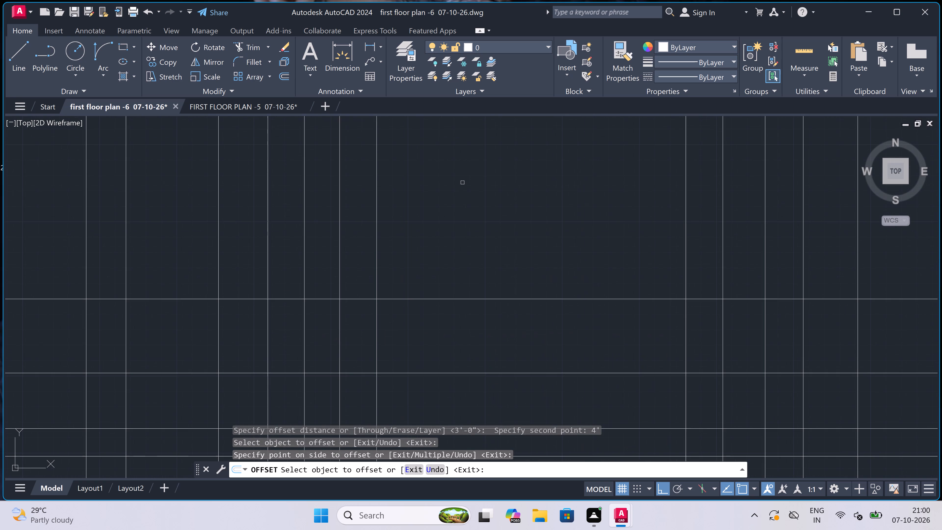
scroll(462, 183, down, 1)
key(Escape)
Offset the topmost of the four horizontal construction lines upward by 3'.
key(space)
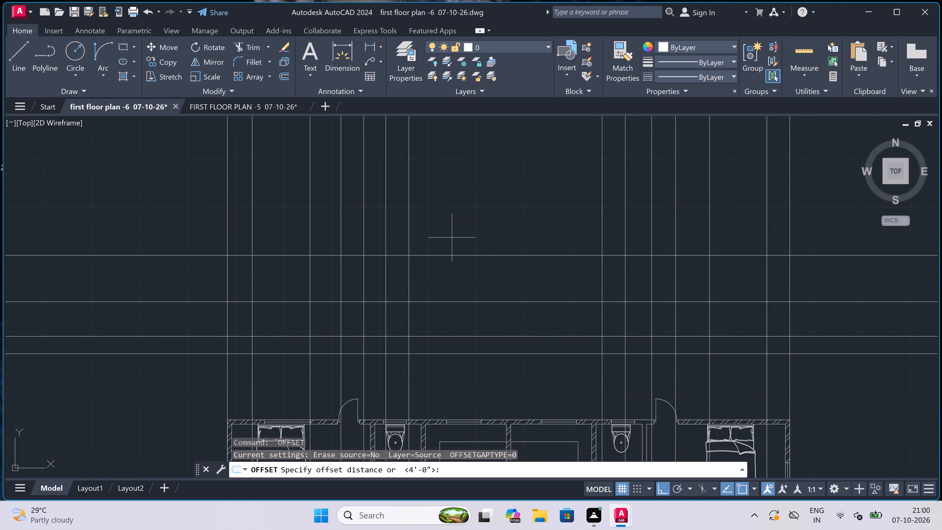
click(446, 253)
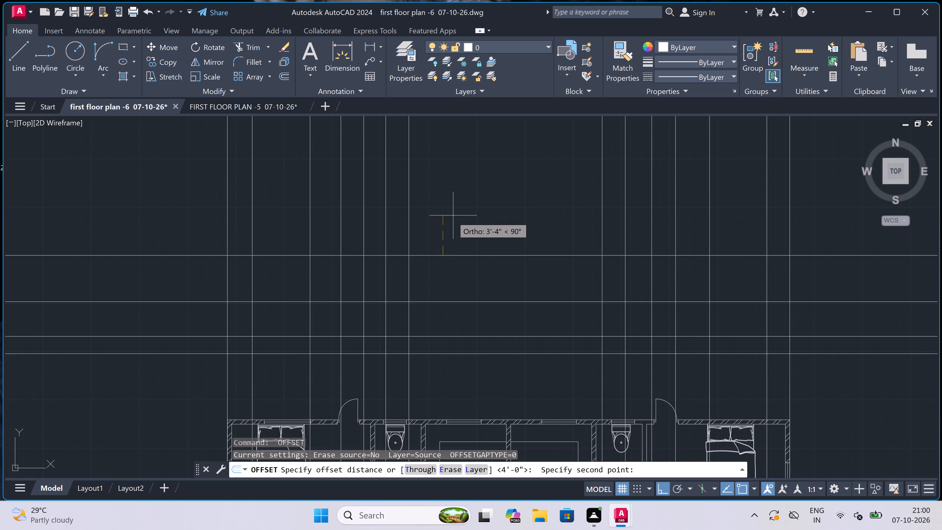
text(3')
key(space)
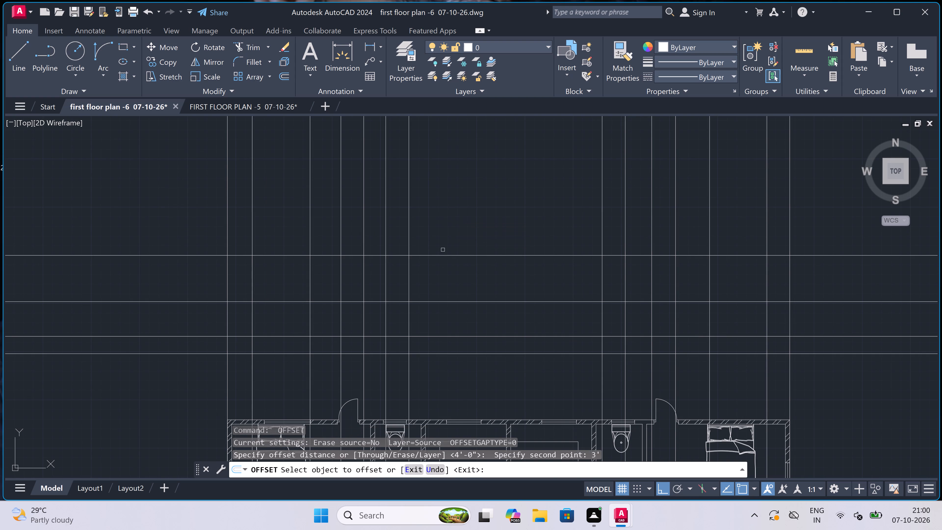
click(440, 256)
click(453, 195)
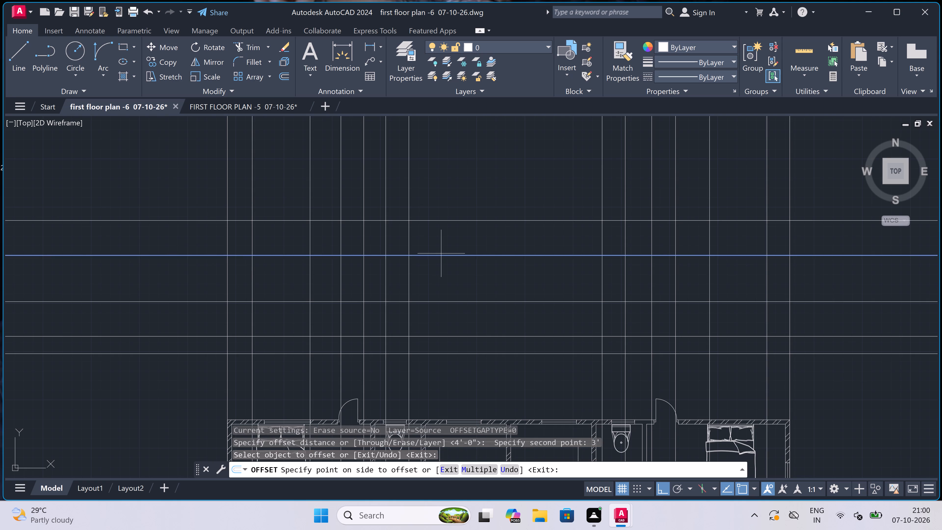
key(Escape)
Offset the topmost horizontal construction line upward by 6".
key(space)
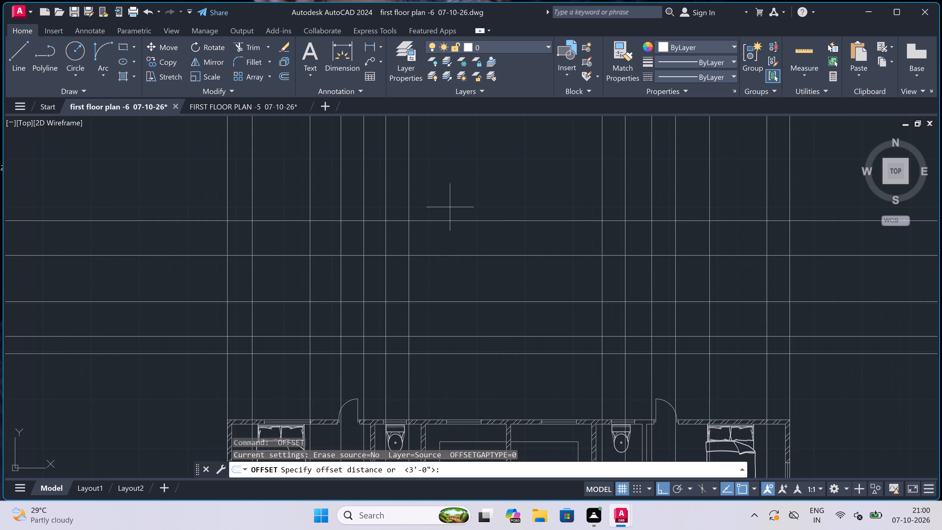
click(446, 217)
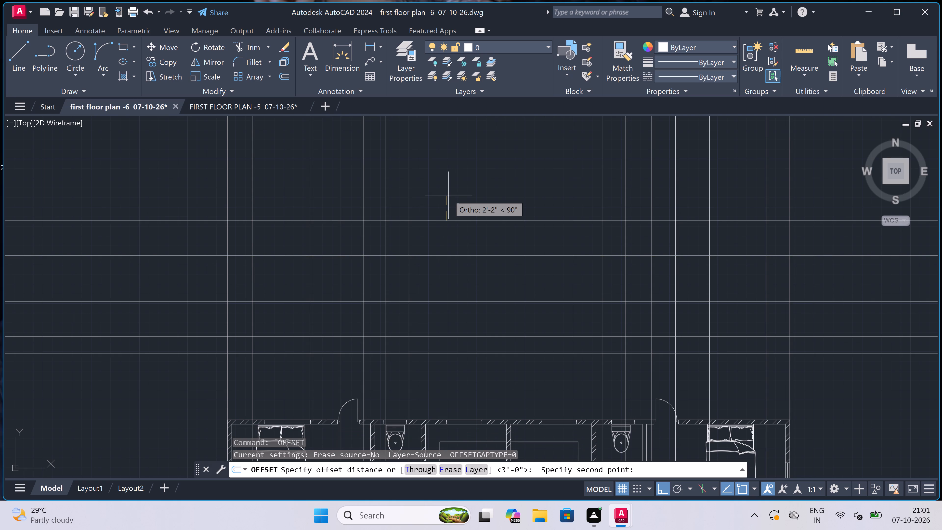
text(6")
key(space)
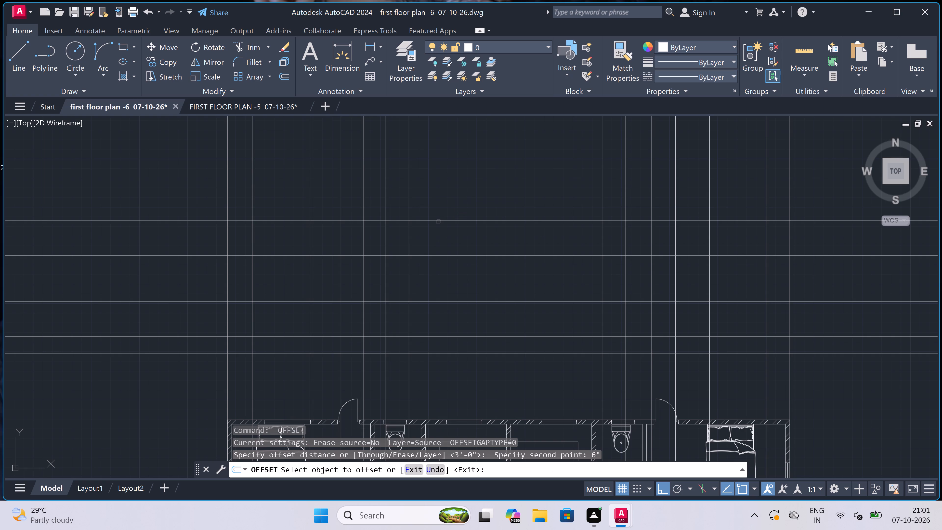
click(438, 222)
click(448, 196)
key(Escape)
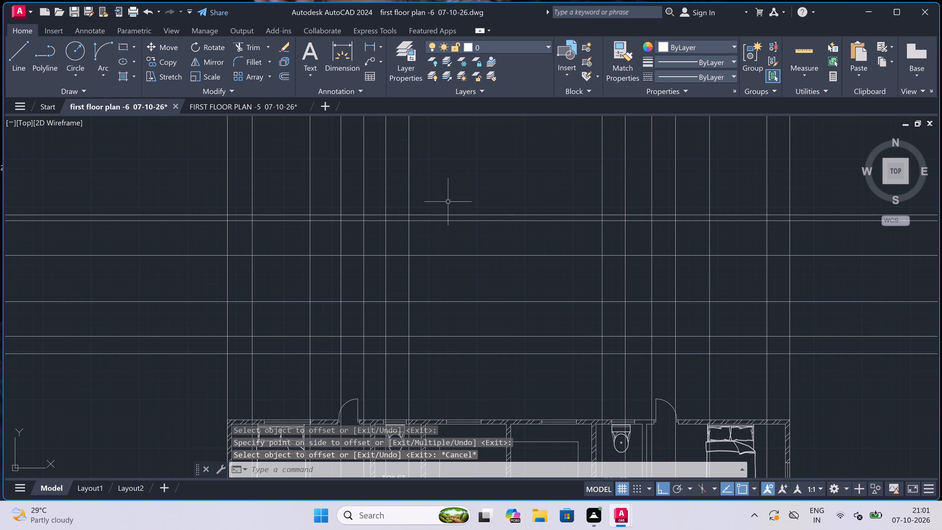
Offset the new topmost horizontal construction line upward by 3'6".
key(space)
click(444, 211)
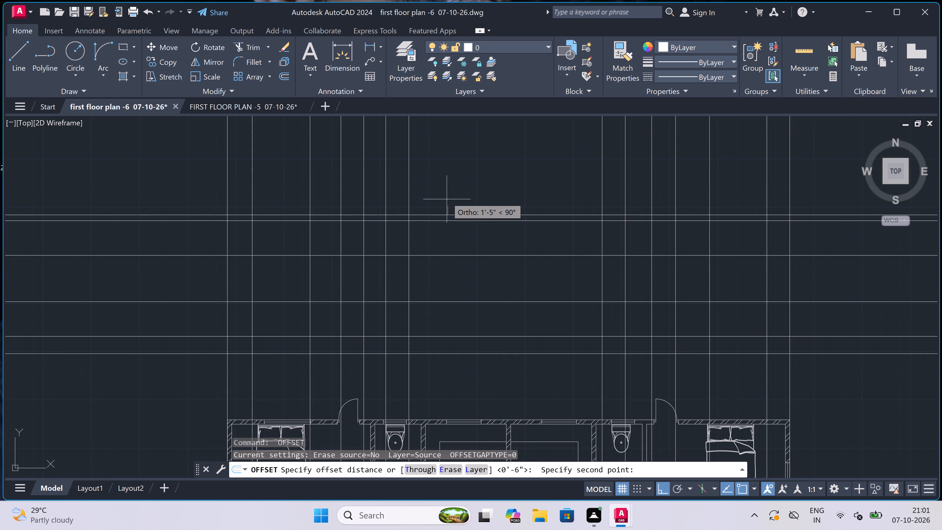
scroll(447, 198, up, 3)
text(3'6")
key(space)
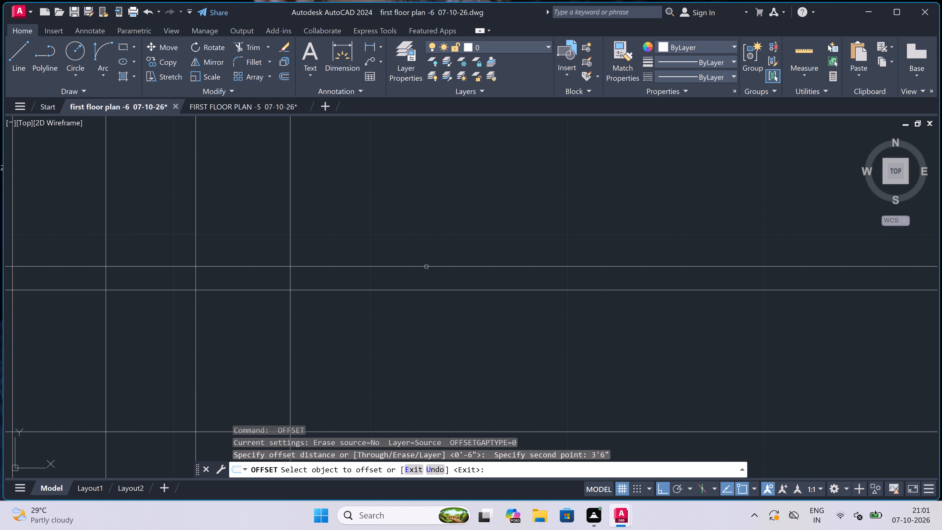
drag(426, 267, 429, 263)
click(431, 205)
scroll(431, 205, down, 6)
scroll(433, 201, up, 3)
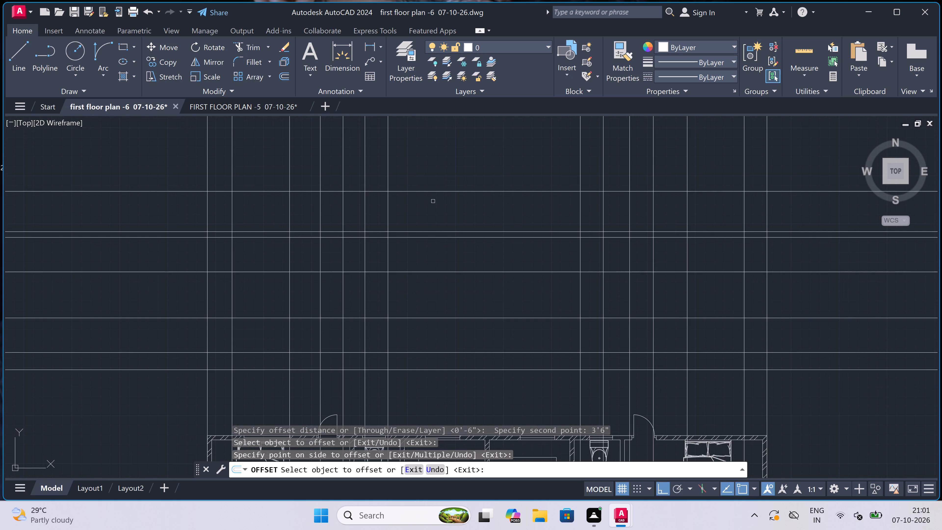
scroll(433, 201, down, 1)
key(Escape)
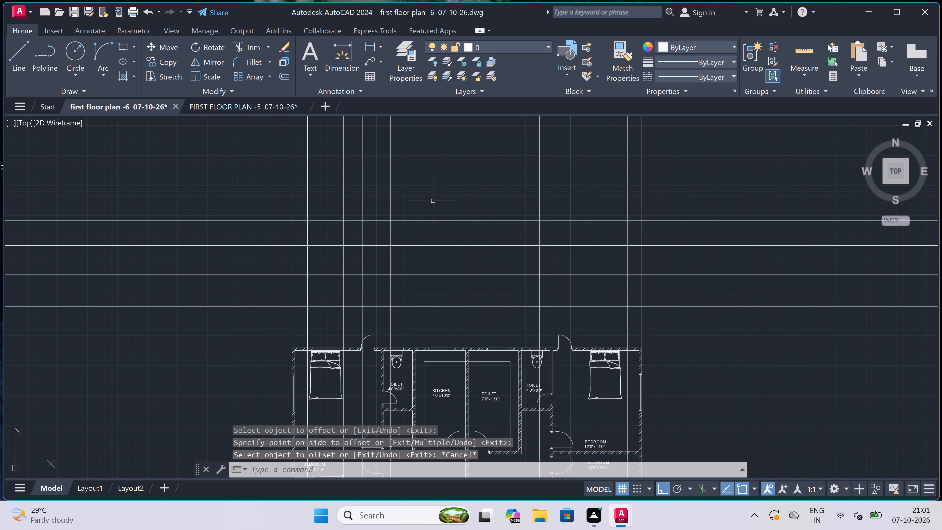
Trim the projection lines above the topmost horizontal line and the horizontal lines beyond the two outermost projection lines.
text(tr)
key(space)
click(281, 167)
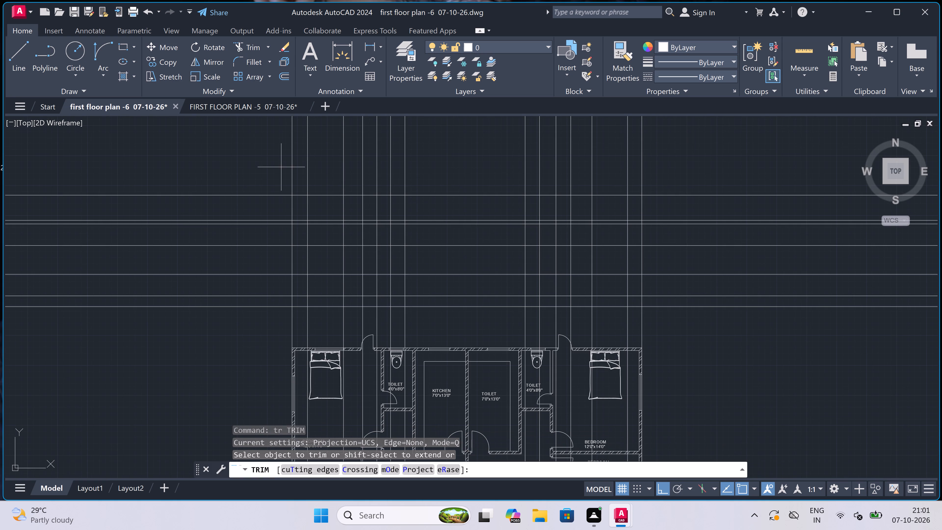
drag(664, 174, 666, 175)
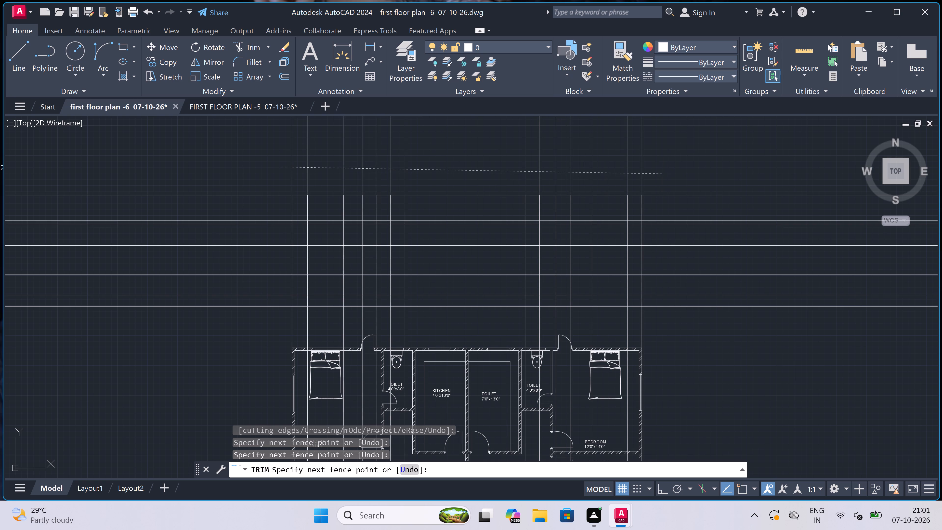
drag(666, 175, 668, 178)
drag(669, 179, 674, 183)
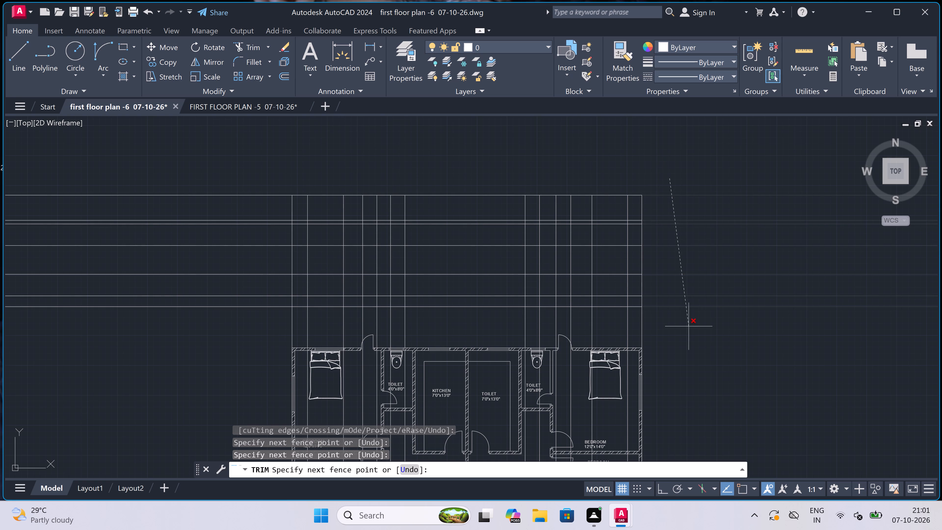
click(689, 326)
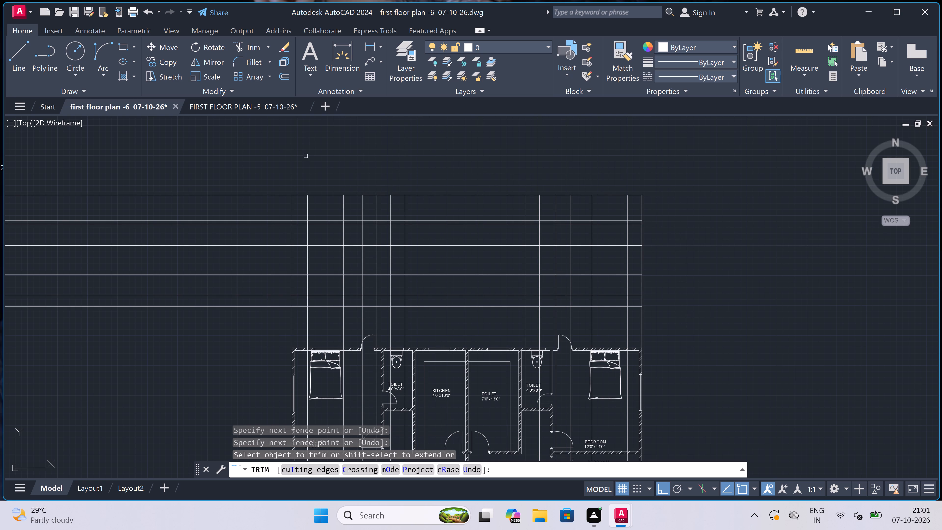
click(279, 164)
click(196, 320)
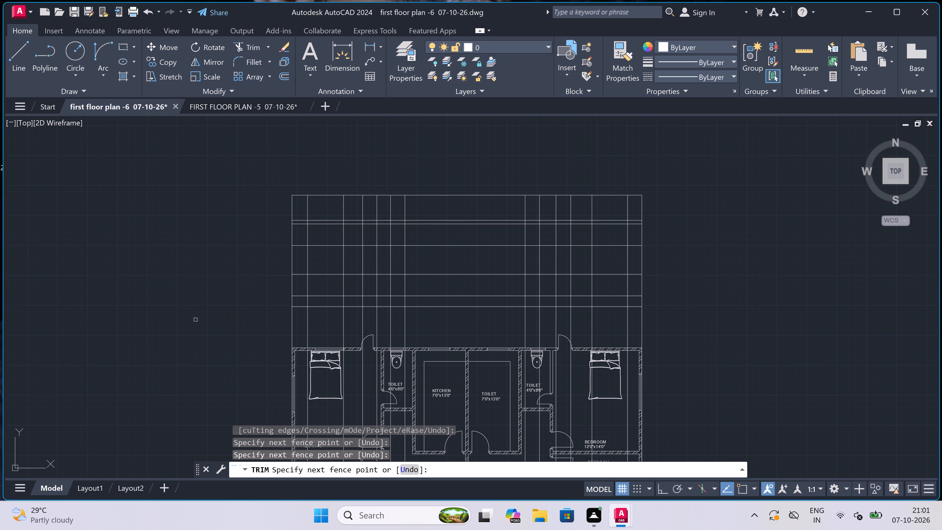
Trim all the inner vertical projection lines out of the 3'6" band below the topmost horizontal line.
scroll(308, 194, up, 2)
scroll(276, 233, up, 1)
click(276, 233)
scroll(379, 235, down, 5)
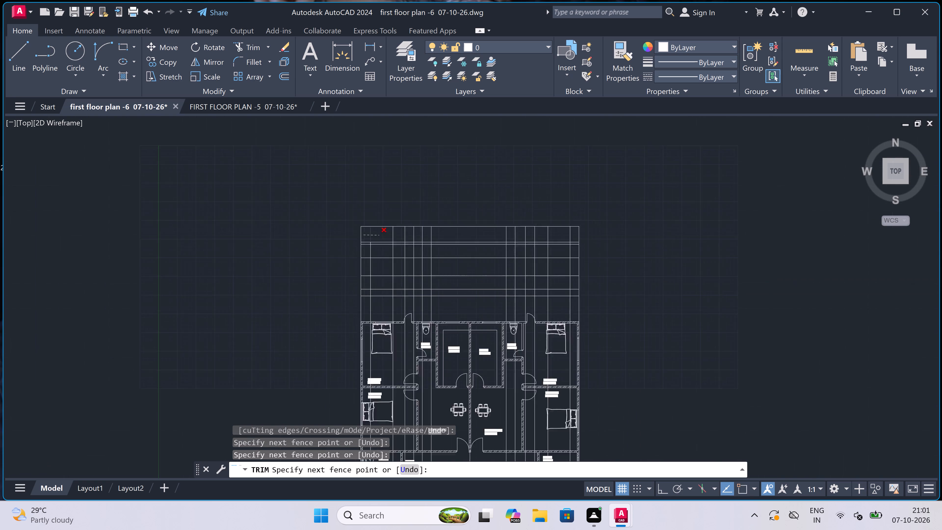
scroll(452, 239, up, 3)
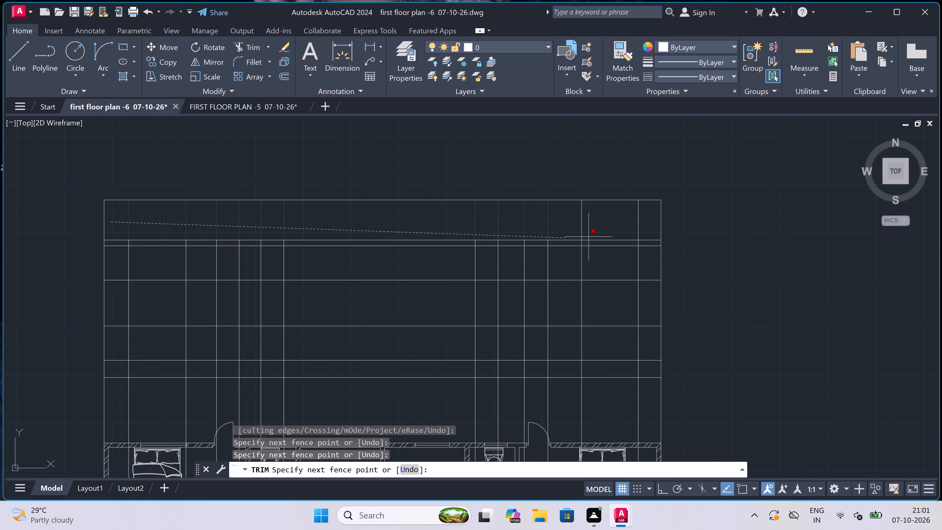
scroll(613, 219, up, 3)
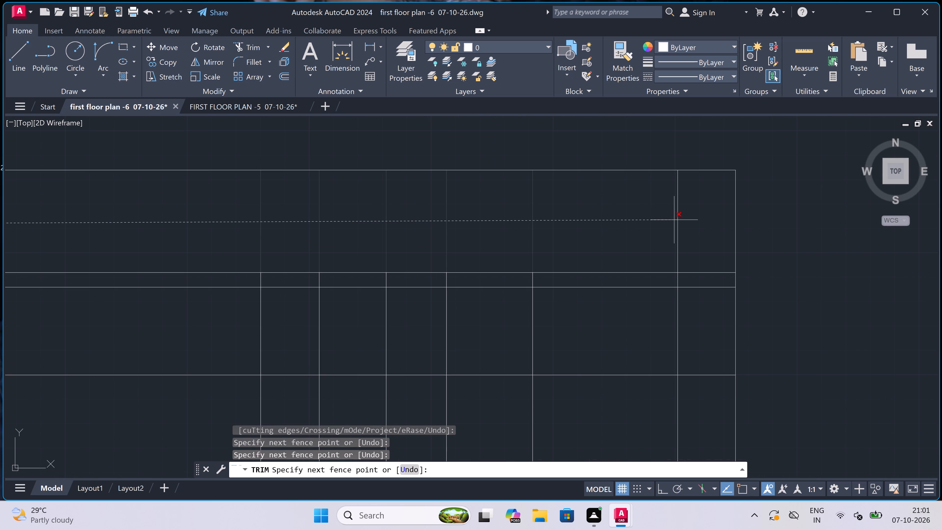
click(689, 215)
Trim all the inner vertical projection lines out of the narrow 6" band between the next two horizontal lines.
scroll(672, 210, down, 4)
scroll(672, 211, up, 2)
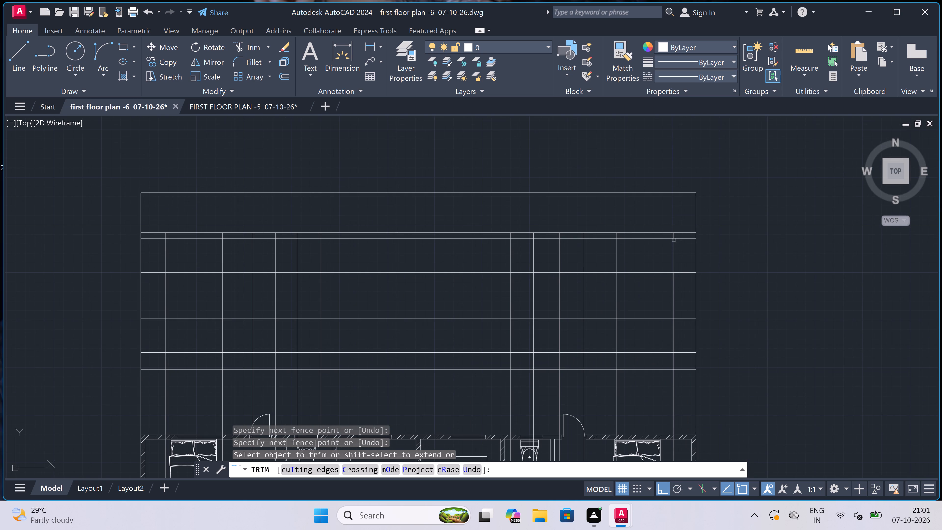
scroll(673, 238, up, 5)
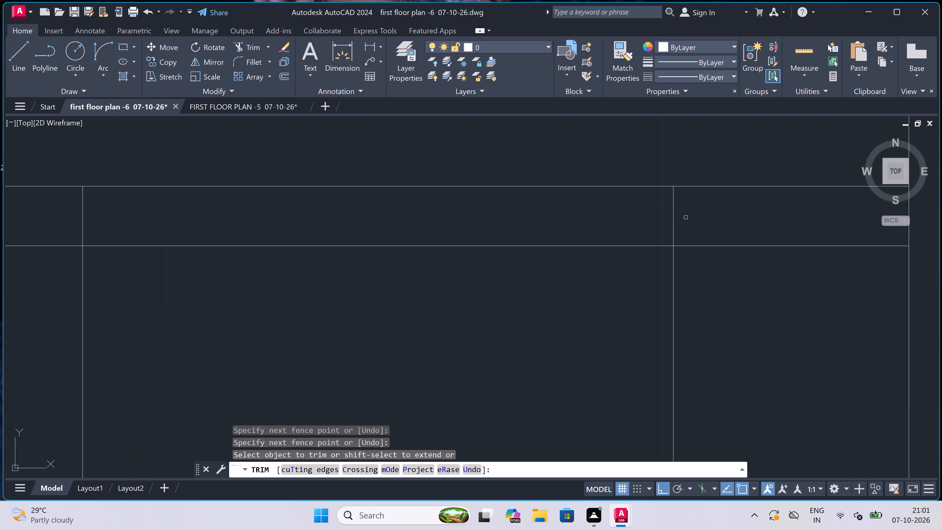
click(693, 214)
scroll(606, 216, down, 5)
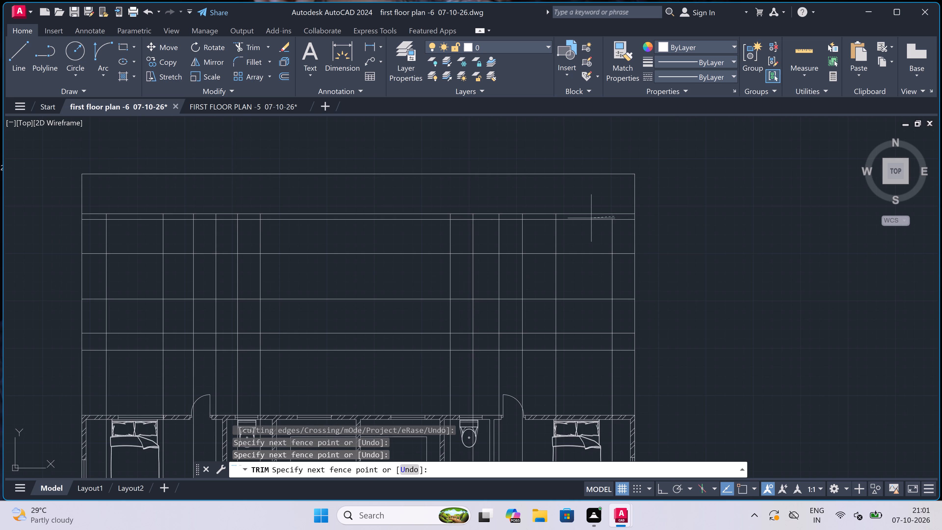
scroll(420, 225, down, 1)
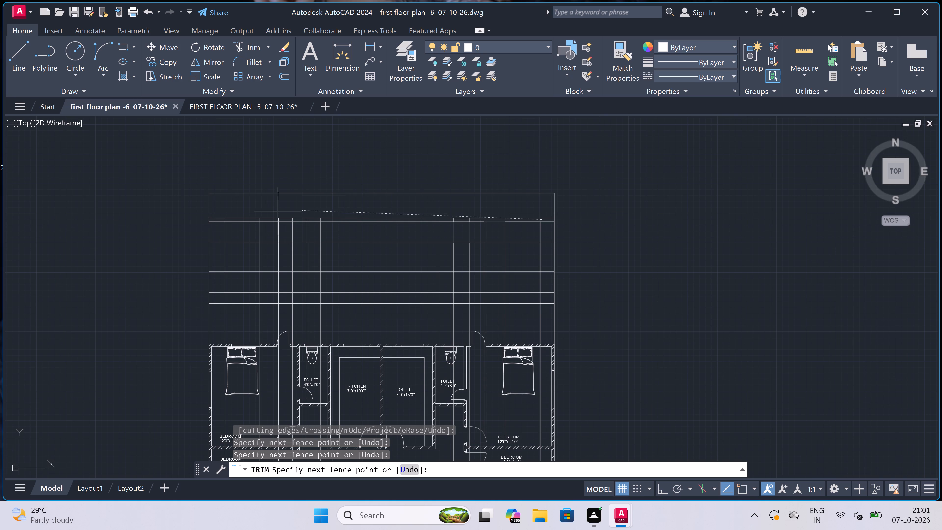
scroll(216, 219, up, 2)
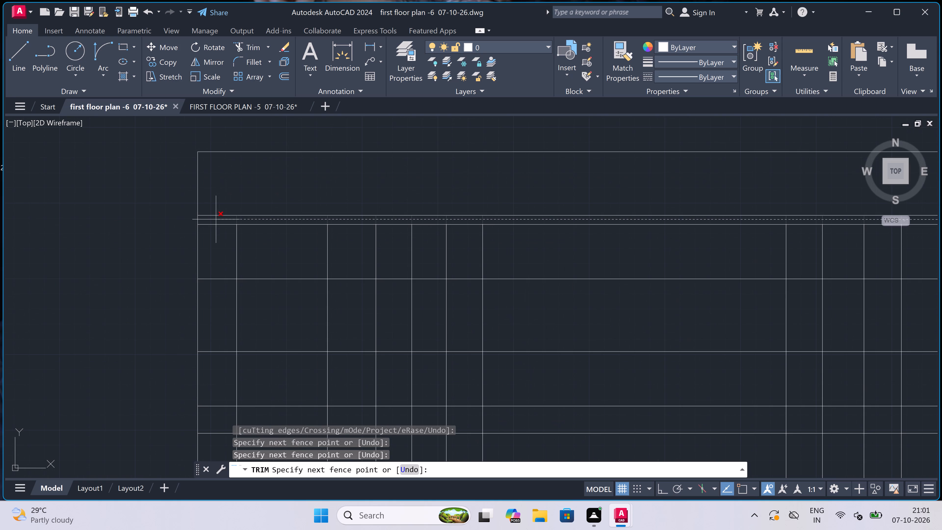
scroll(217, 219, up, 3)
click(217, 219)
Trim the surplus level and projection lines around the westmost window, leaving a closed rectangle in the 4' band.
scroll(217, 219, down, 4)
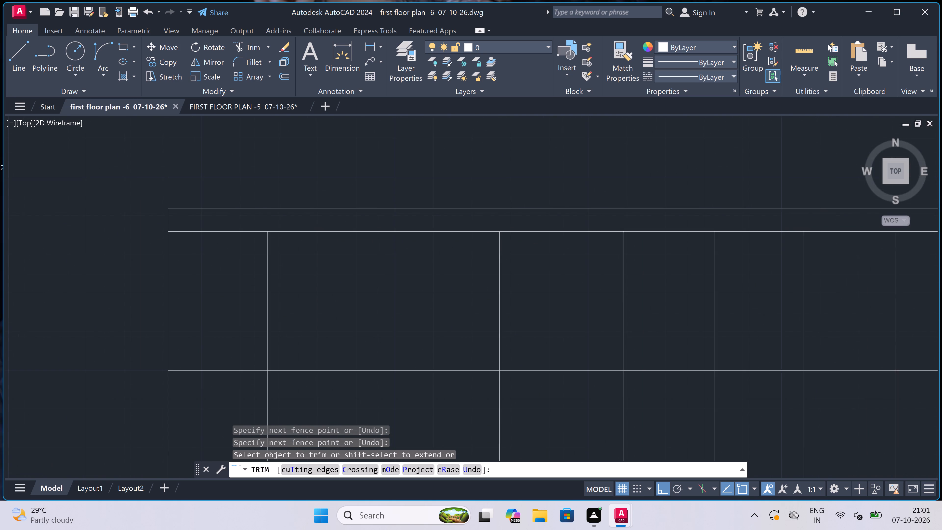
click(214, 227)
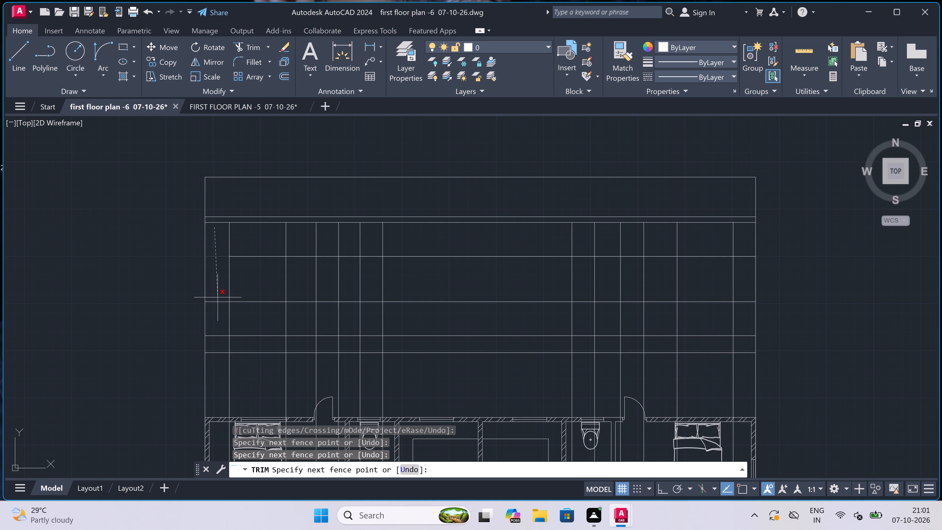
click(218, 303)
scroll(236, 275, down, 6)
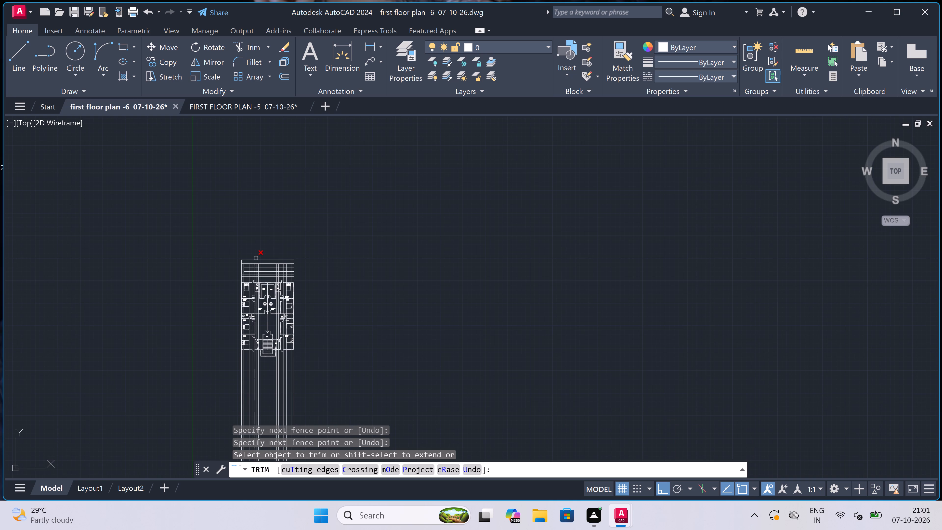
scroll(256, 258, up, 5)
scroll(267, 259, down, 4)
scroll(233, 271, up, 4)
click(292, 266)
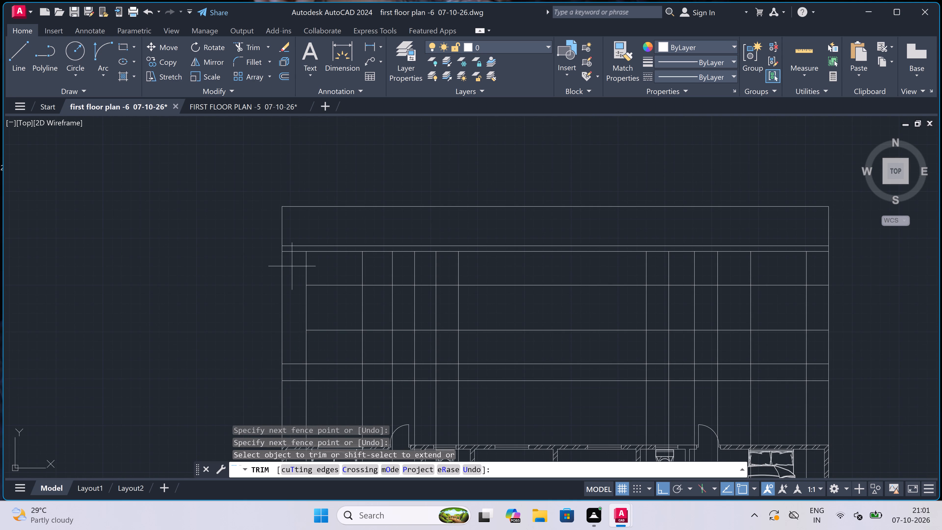
triple_click(377, 271)
click(378, 349)
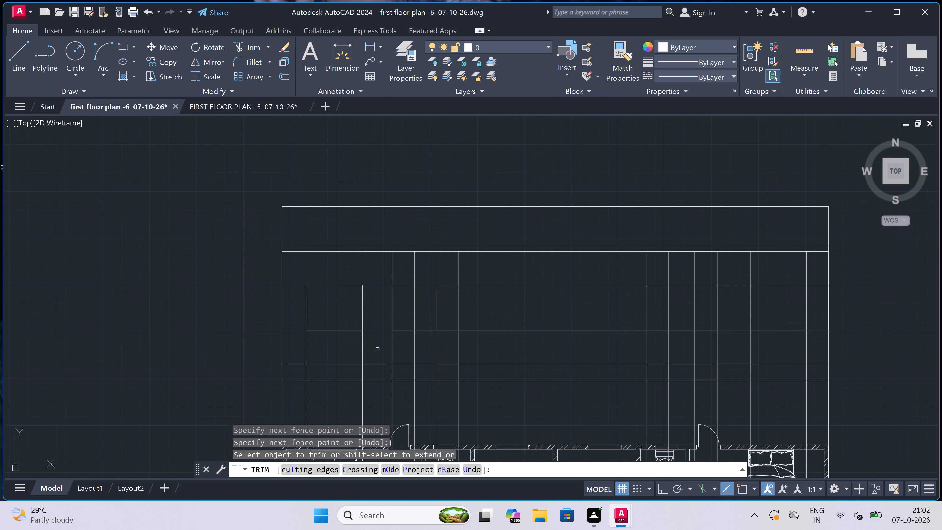
click(376, 351)
click(297, 336)
Examine the floor plan's openings along the stair-side wall and the projection lines running from them.
scroll(409, 270, down, 5)
scroll(398, 423, up, 4)
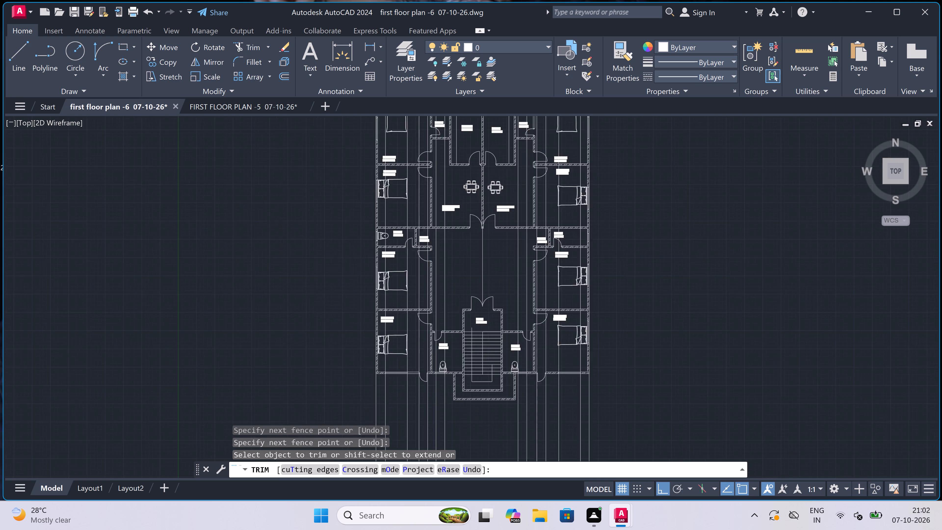
scroll(398, 421, down, 3)
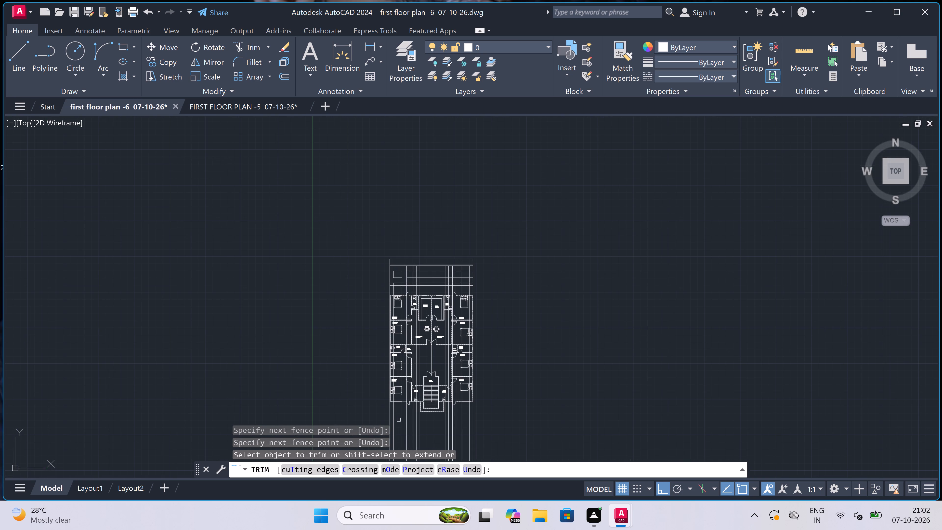
scroll(400, 418, up, 3)
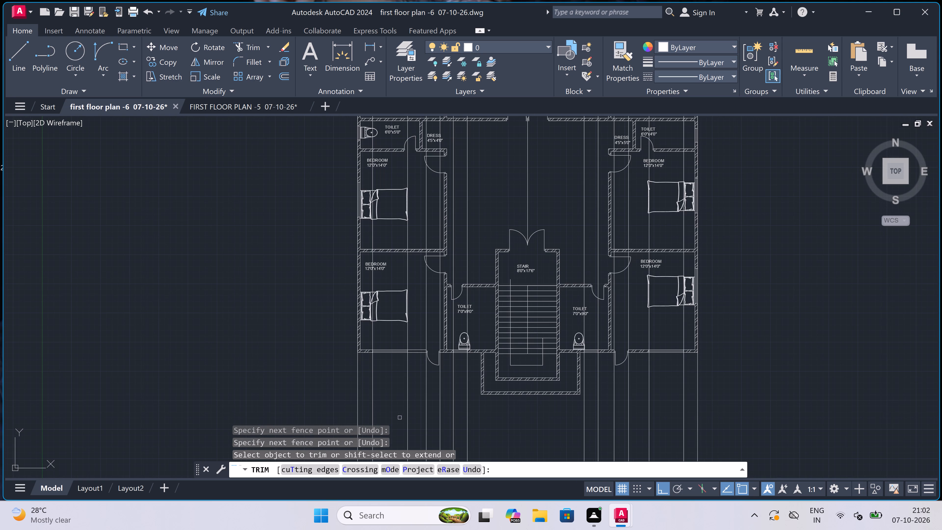
scroll(400, 418, down, 3)
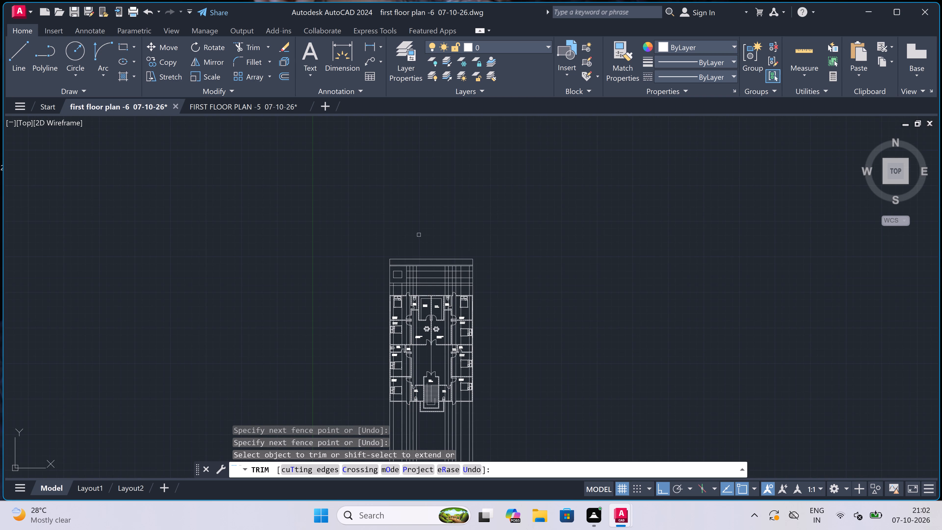
scroll(371, 248, up, 4)
scroll(381, 248, down, 2)
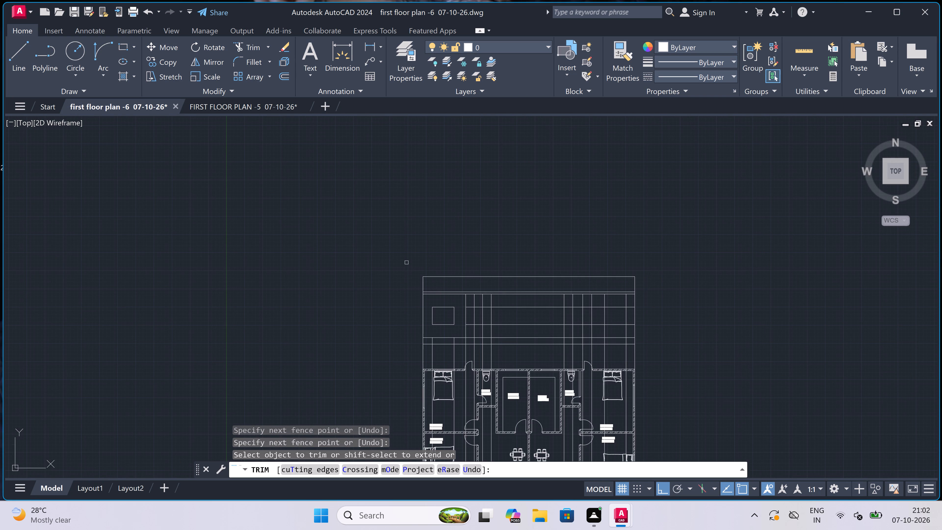
Trim the two middle projection lines above the head level east of the westmost window, and both level lines in the bay east of them.
scroll(485, 336, up, 3)
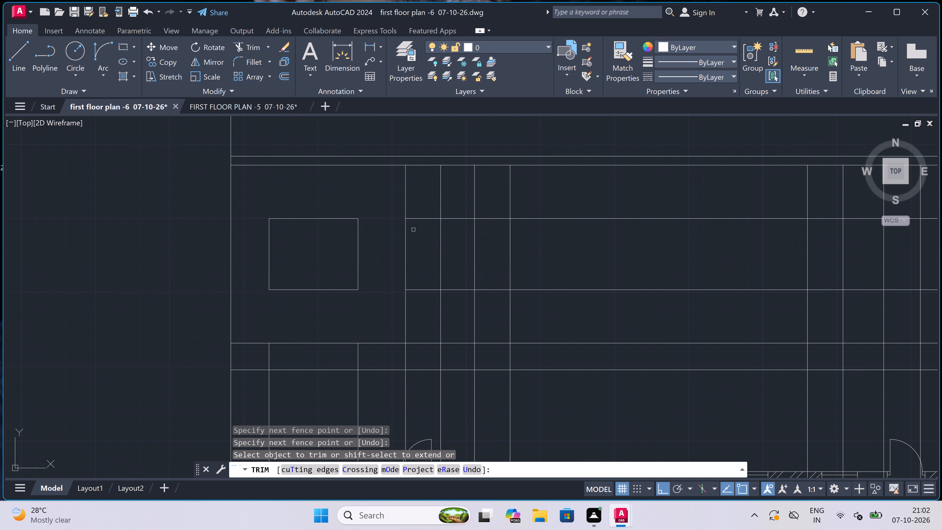
click(424, 203)
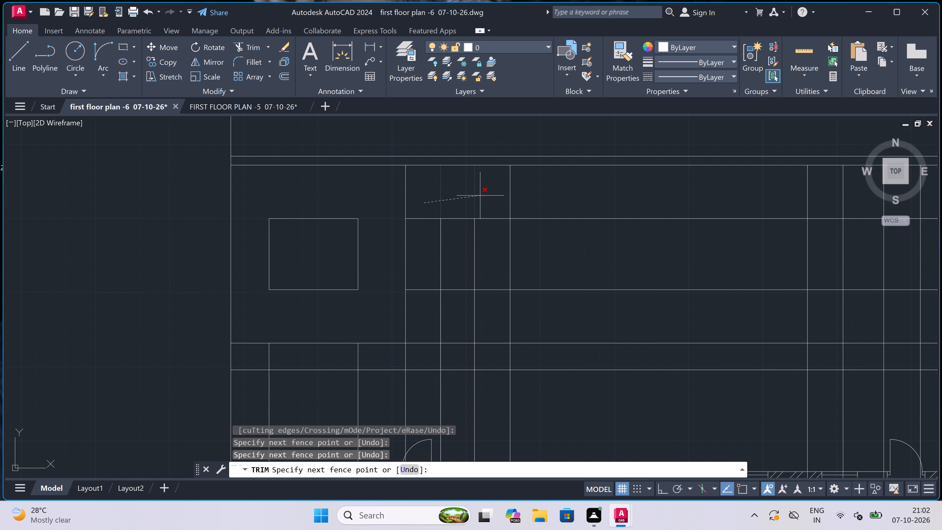
click(482, 196)
click(482, 202)
click(497, 330)
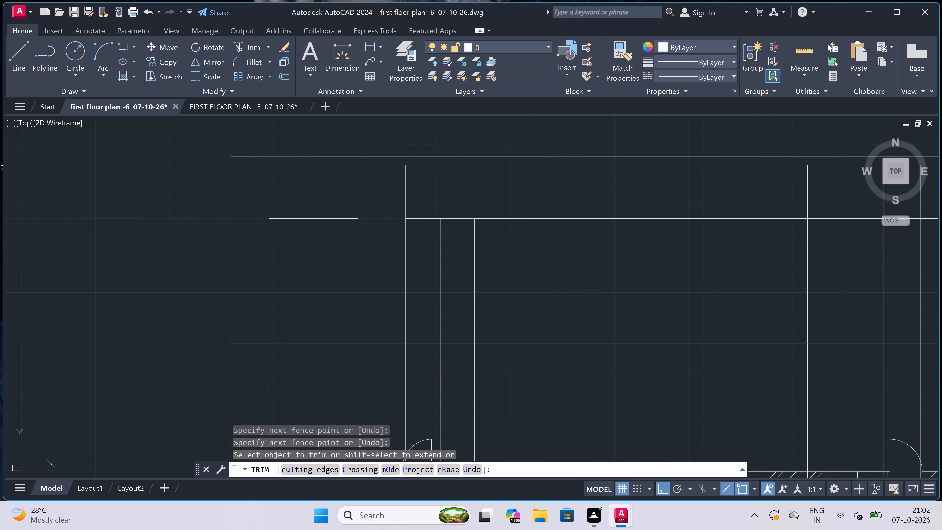
click(504, 214)
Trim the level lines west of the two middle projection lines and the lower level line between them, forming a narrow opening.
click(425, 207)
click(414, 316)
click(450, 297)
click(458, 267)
Examine how the narrow opening in the elevation lines up with the floor plan's door and toilet window below.
scroll(431, 237, down, 5)
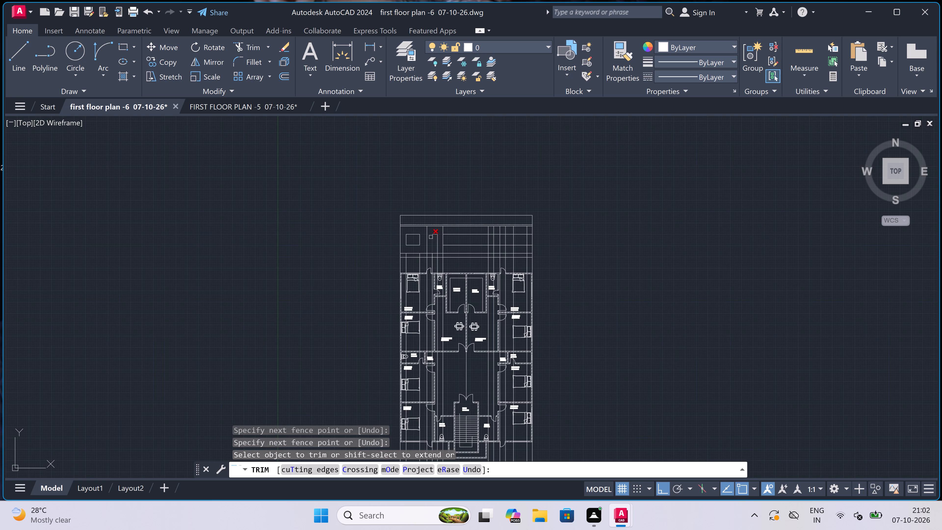
scroll(431, 237, down, 1)
scroll(431, 237, up, 3)
scroll(431, 237, down, 1)
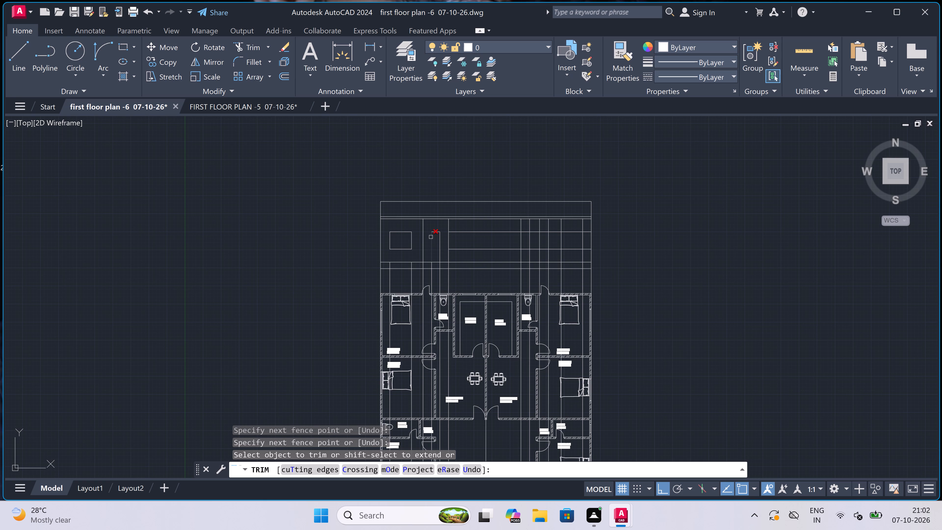
scroll(430, 236, down, 1)
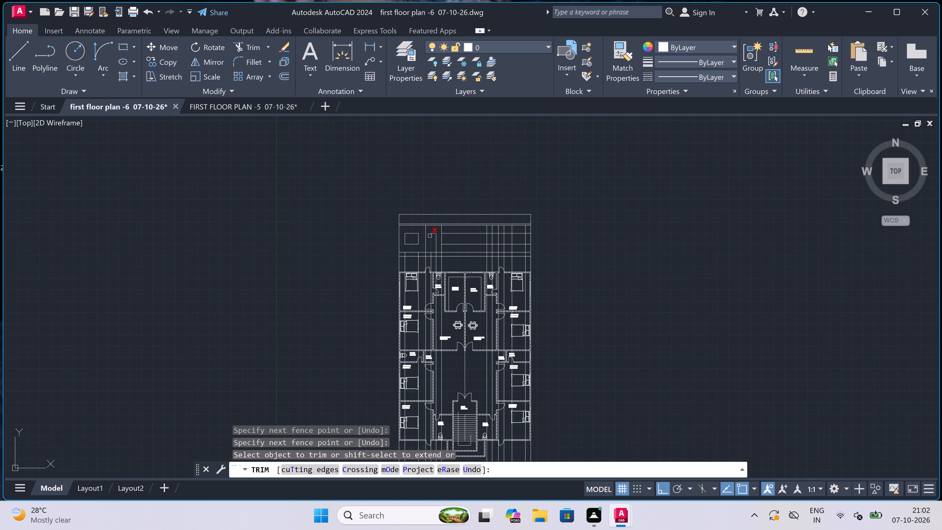
scroll(430, 236, down, 1)
scroll(430, 236, up, 1)
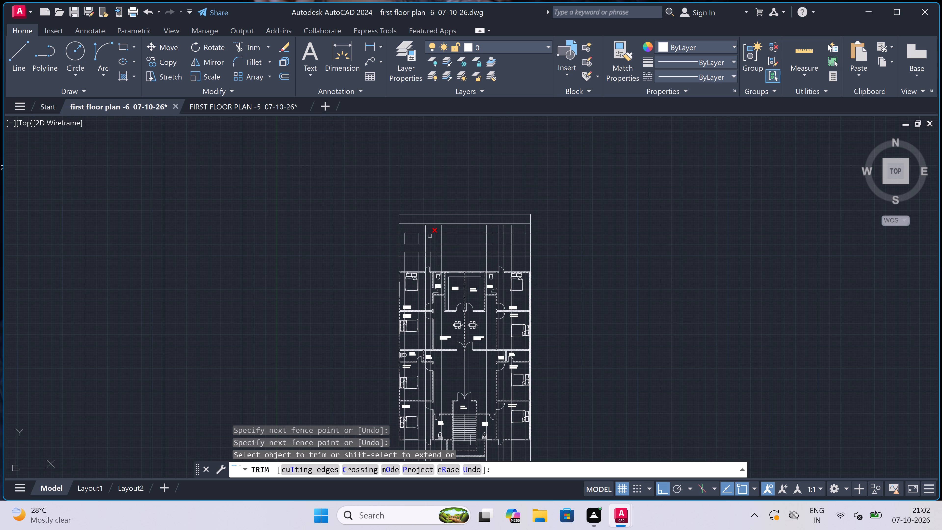
scroll(430, 236, up, 1)
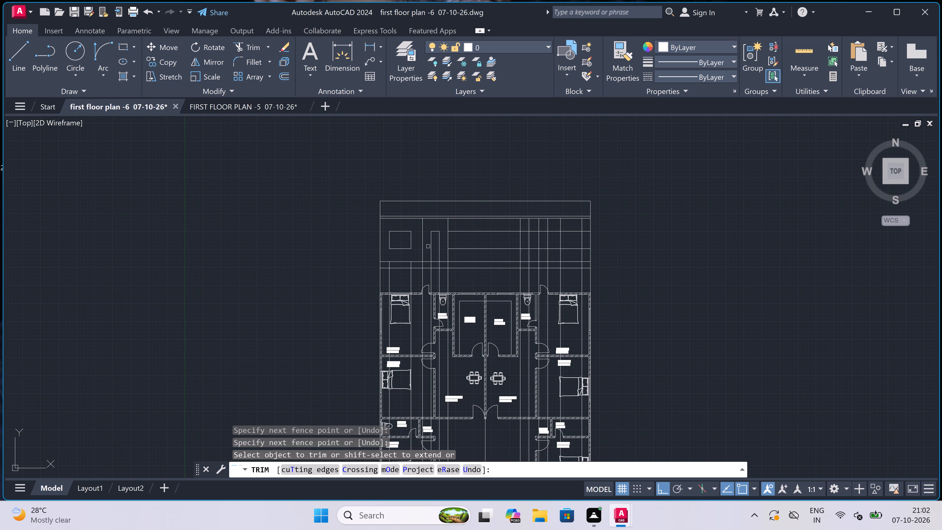
scroll(429, 221, down, 1)
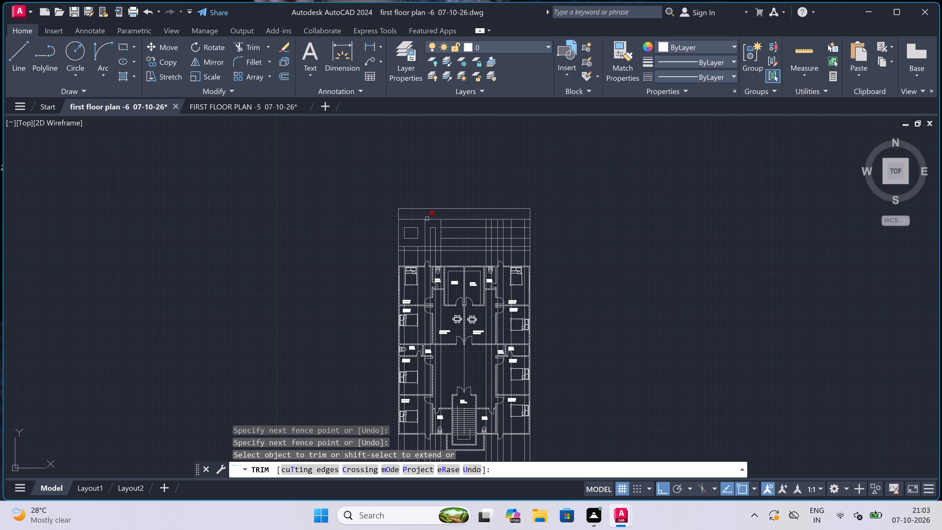
scroll(424, 217, up, 2)
scroll(434, 239, up, 3)
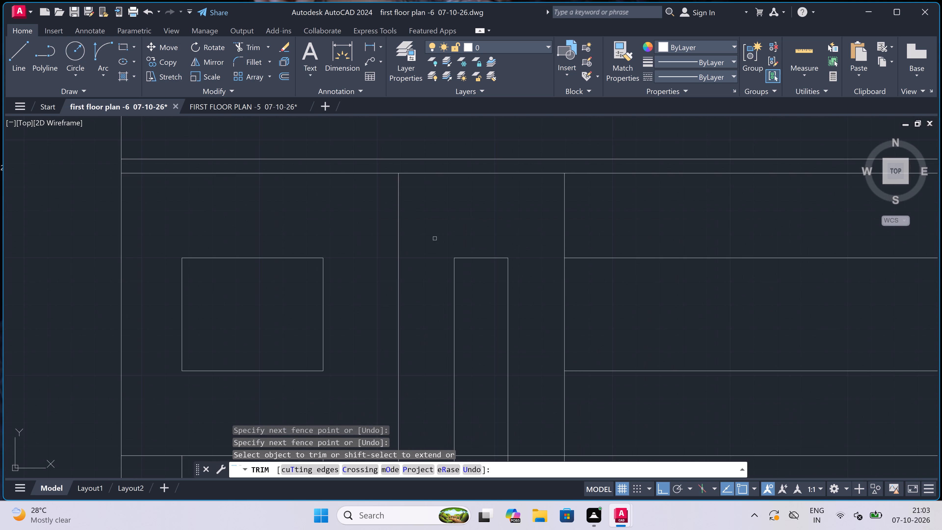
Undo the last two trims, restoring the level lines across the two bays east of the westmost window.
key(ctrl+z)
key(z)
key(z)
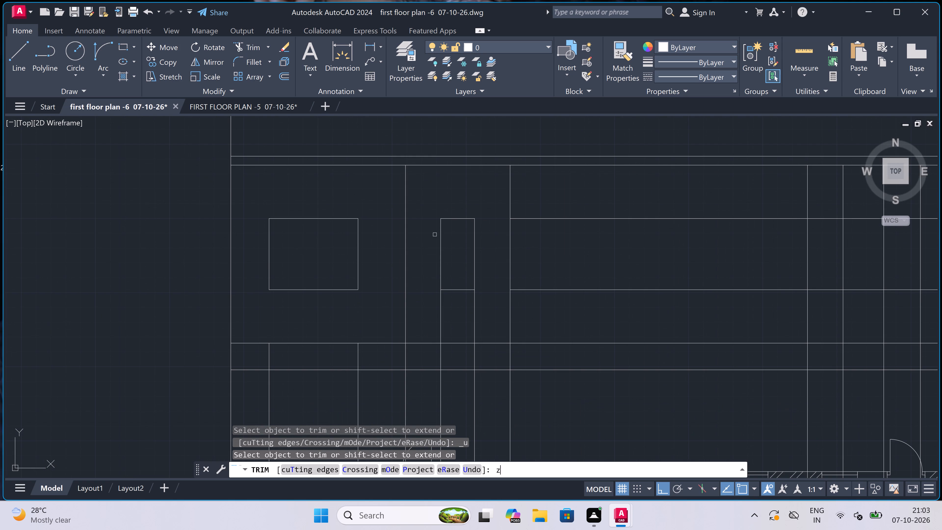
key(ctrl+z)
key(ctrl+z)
Trim the surplus level and projection lines east of the westmost window, leaving a door outline above the plan's west bedroom door.
click(460, 259)
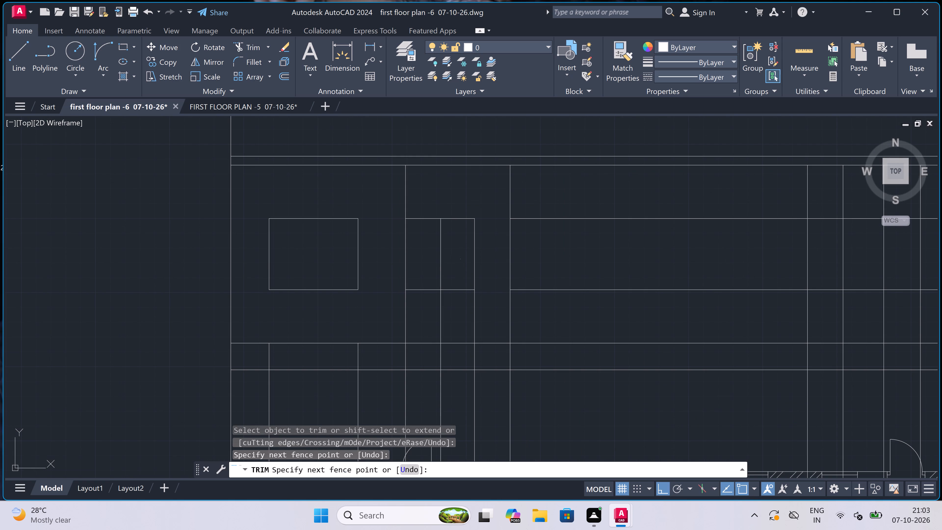
click(459, 312)
click(458, 188)
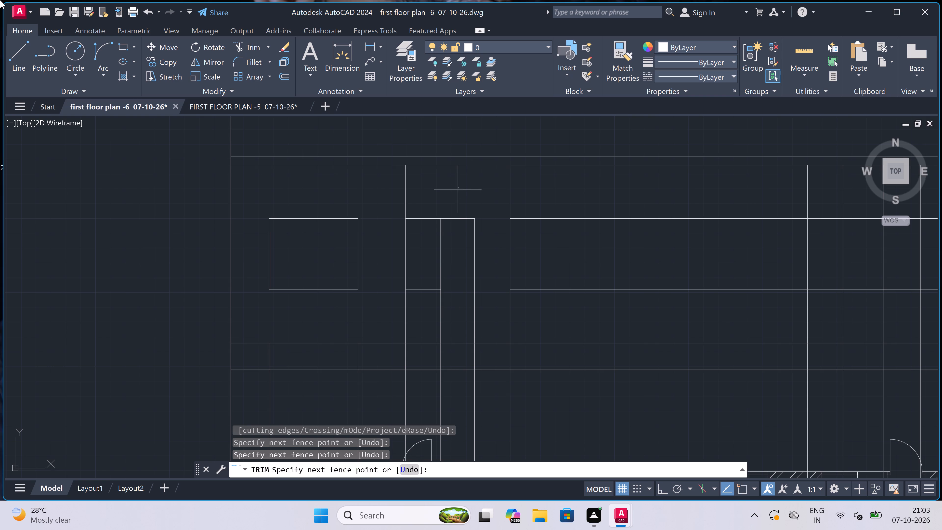
click(0, 0)
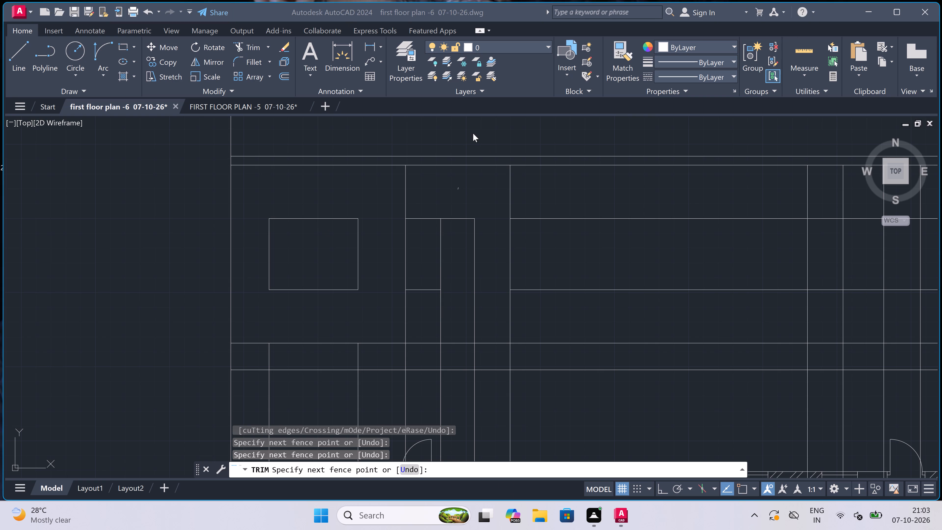
click(460, 249)
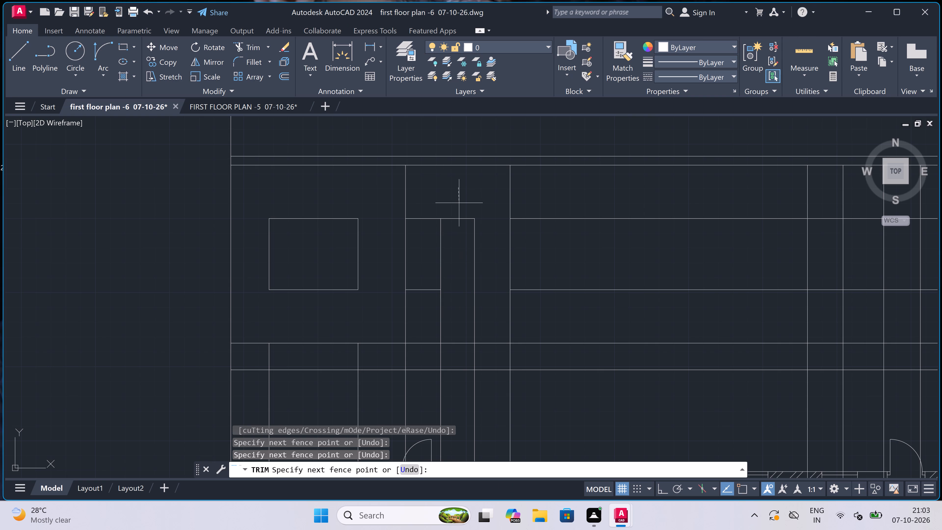
click(453, 272)
click(461, 257)
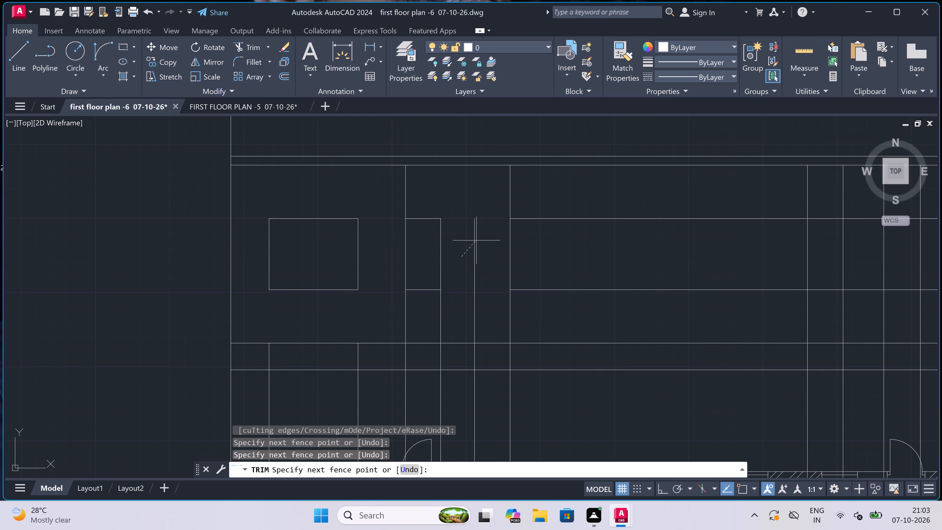
click(484, 235)
click(432, 178)
drag(387, 183, 387, 181)
click(417, 260)
click(415, 296)
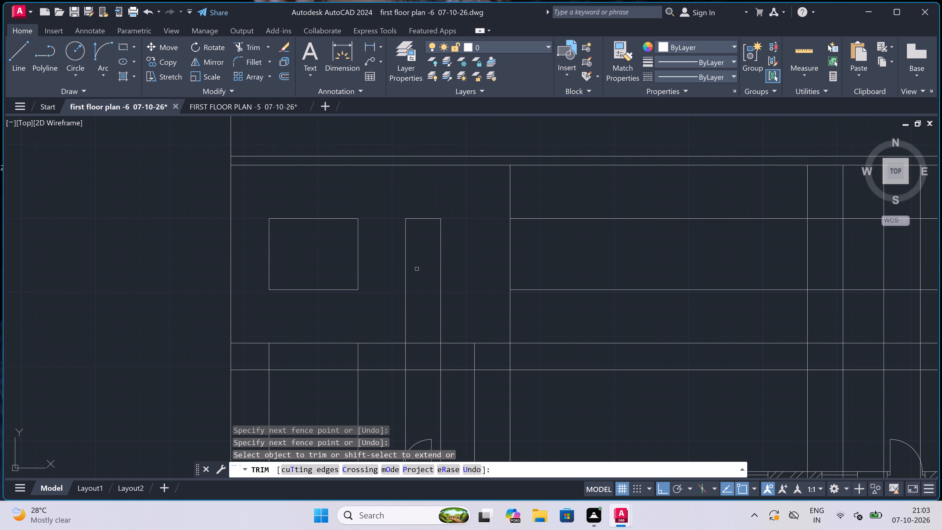
Trim all the inner vertical projection lines out of the narrow slab band below the windows, across the full elevation width.
click(252, 360)
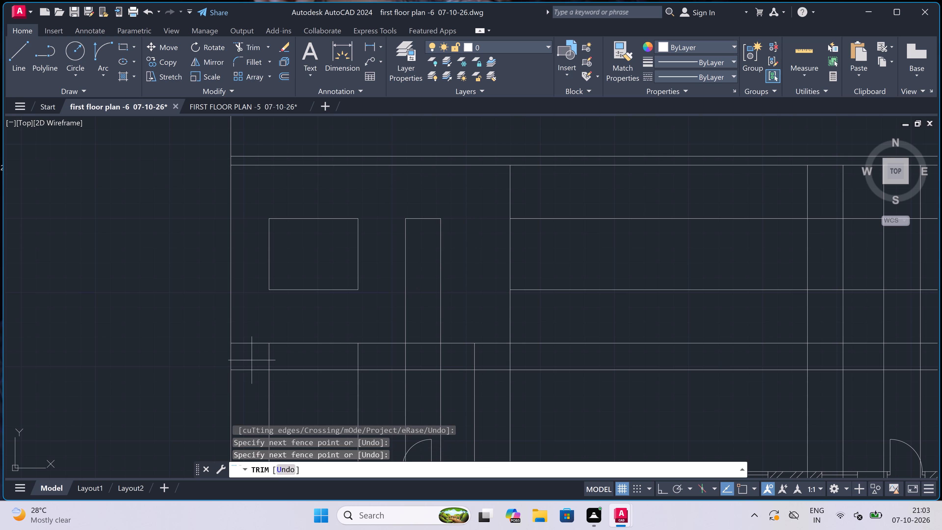
scroll(252, 359, down, 3)
scroll(403, 354, up, 3)
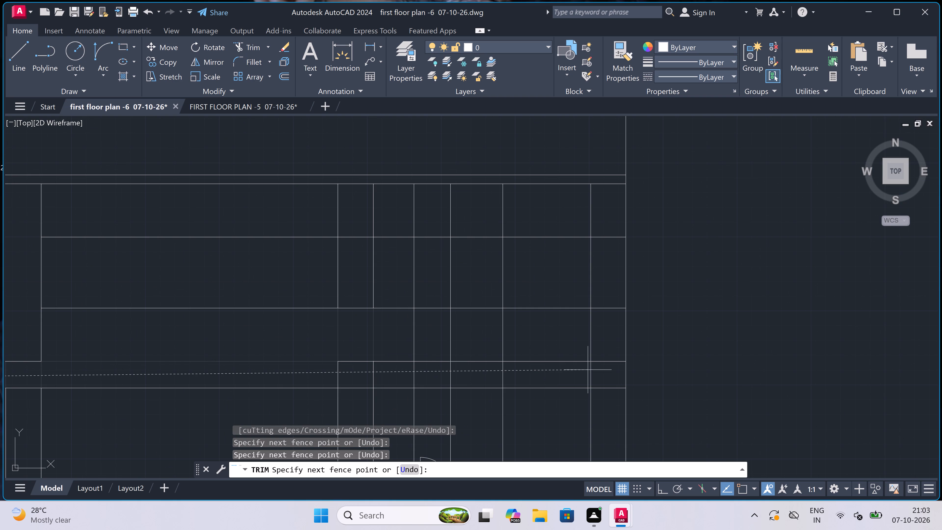
click(601, 366)
drag(615, 341, 629, 332)
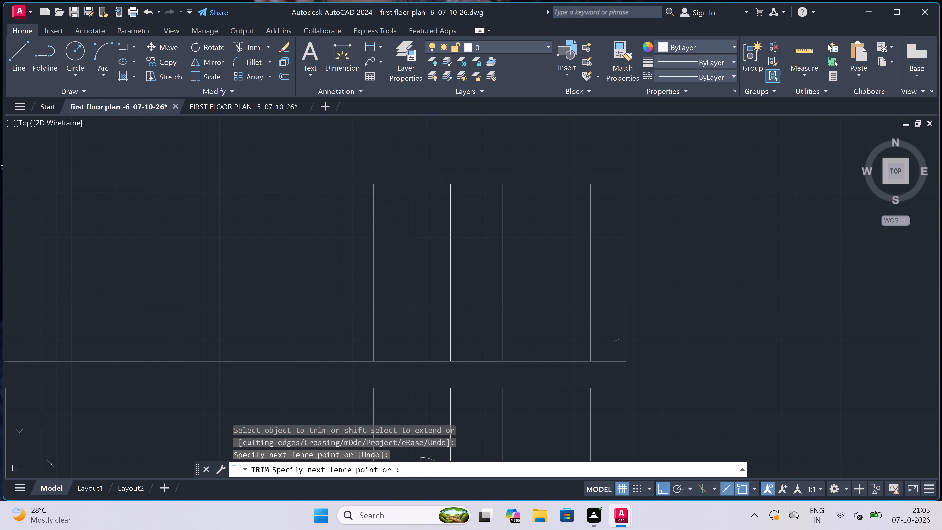
key(ctrl+z)
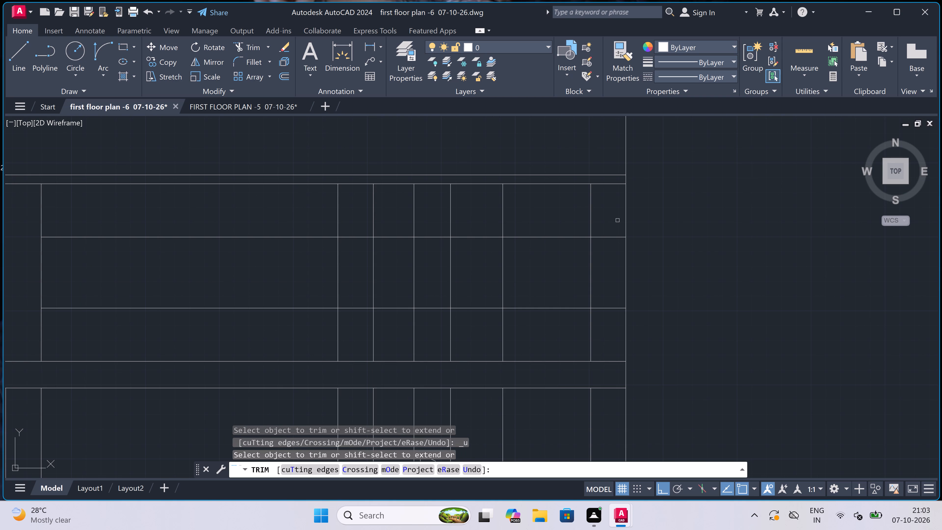
Trim the surplus level and projection lines around the eastmost window, leaving a closed rectangle between the sill and head levels.
click(606, 210)
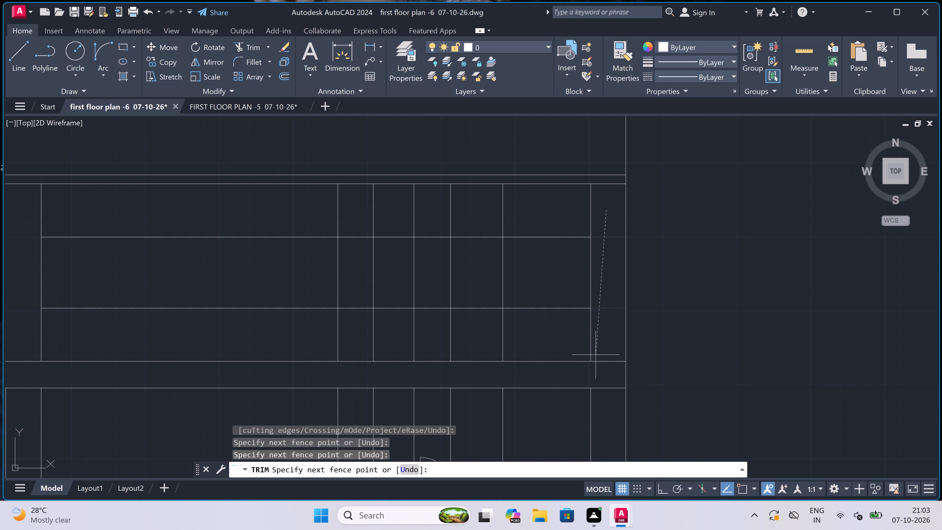
click(604, 338)
click(602, 339)
click(493, 335)
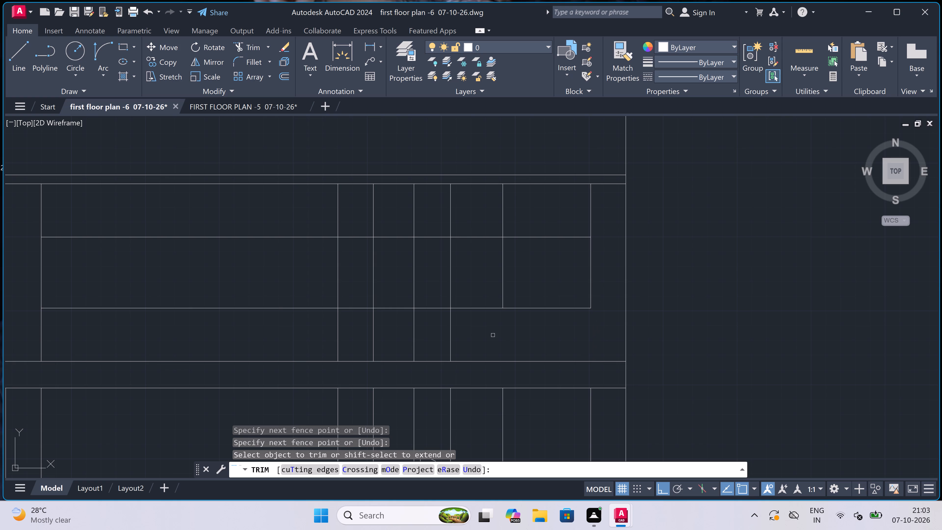
click(479, 325)
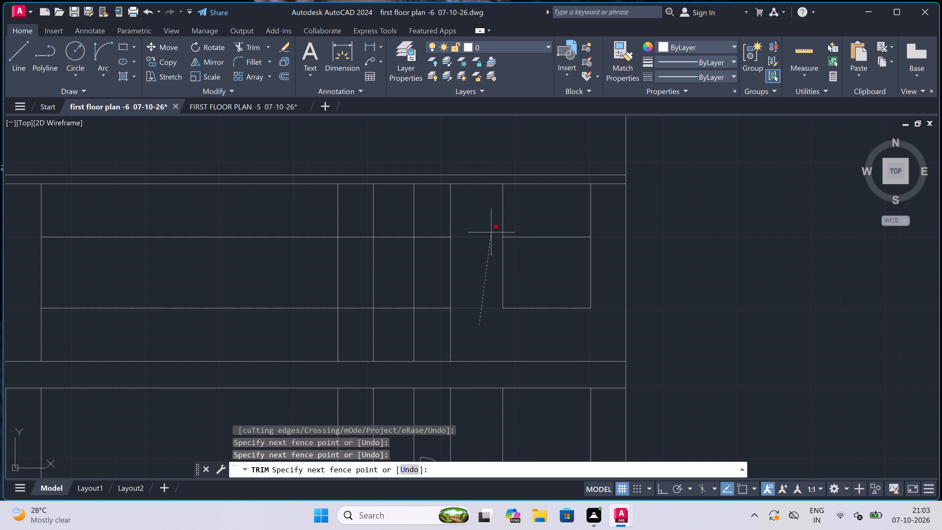
drag(491, 232, 496, 230)
click(494, 223)
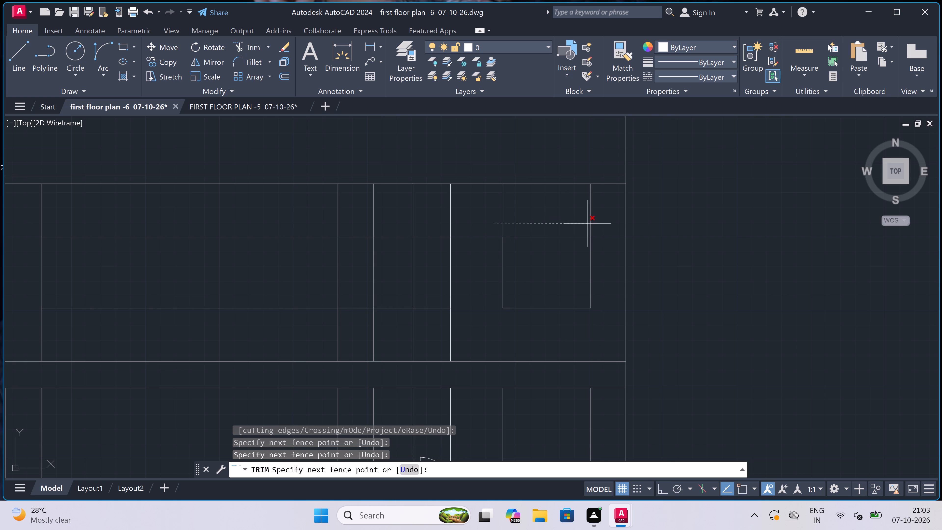
click(607, 224)
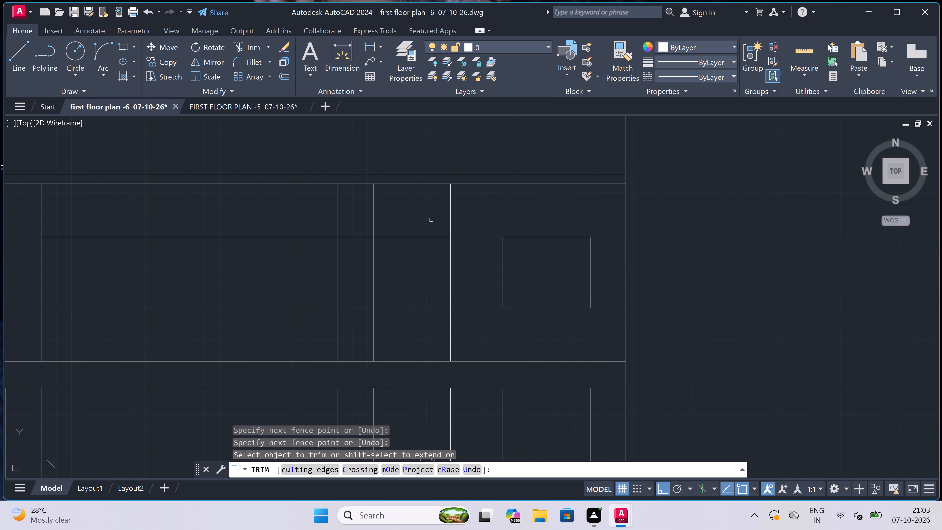
Trim the surplus projection and level lines west of the eastmost window, leaving a door outline above the plan's east bedroom door.
click(431, 220)
click(476, 216)
scroll(366, 217, down, 6)
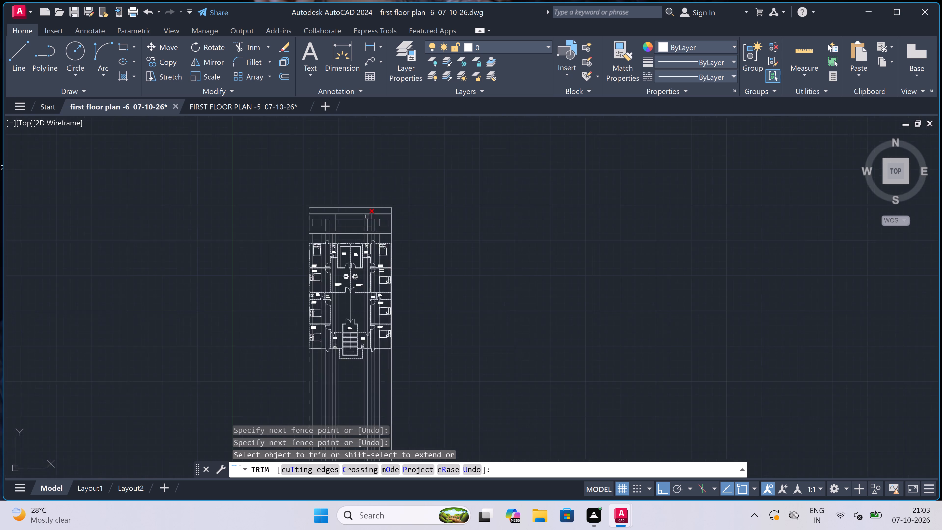
scroll(367, 217, up, 2)
scroll(367, 217, down, 1)
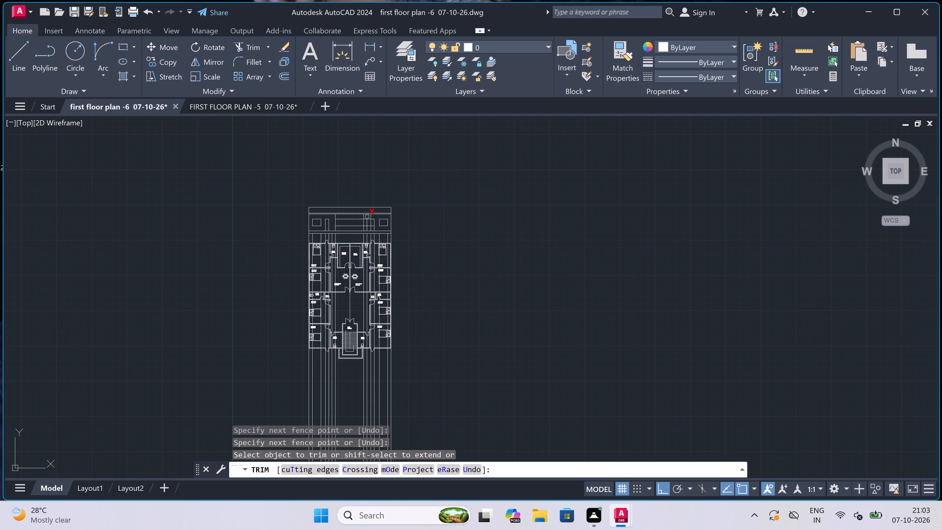
scroll(367, 217, up, 3)
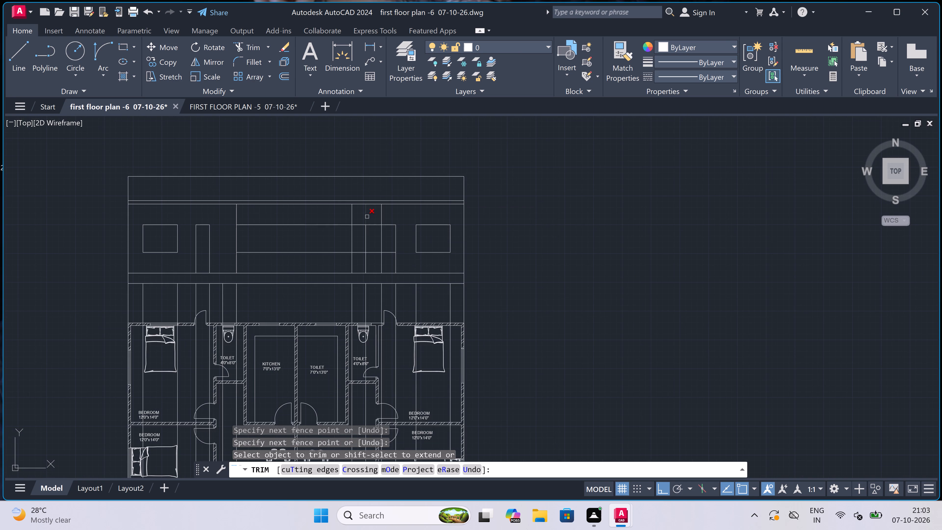
scroll(385, 213, up, 2)
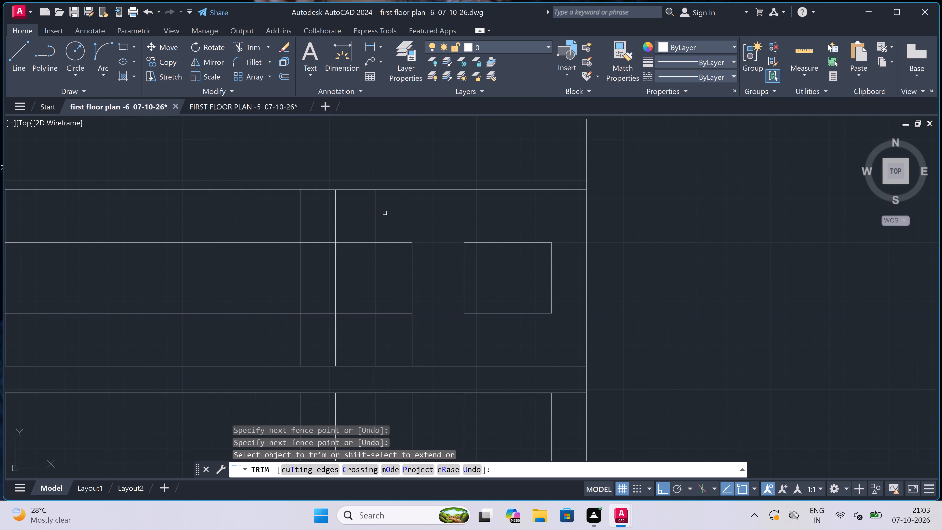
click(385, 213)
click(372, 212)
click(368, 218)
click(362, 323)
click(384, 328)
drag(392, 300, 388, 297)
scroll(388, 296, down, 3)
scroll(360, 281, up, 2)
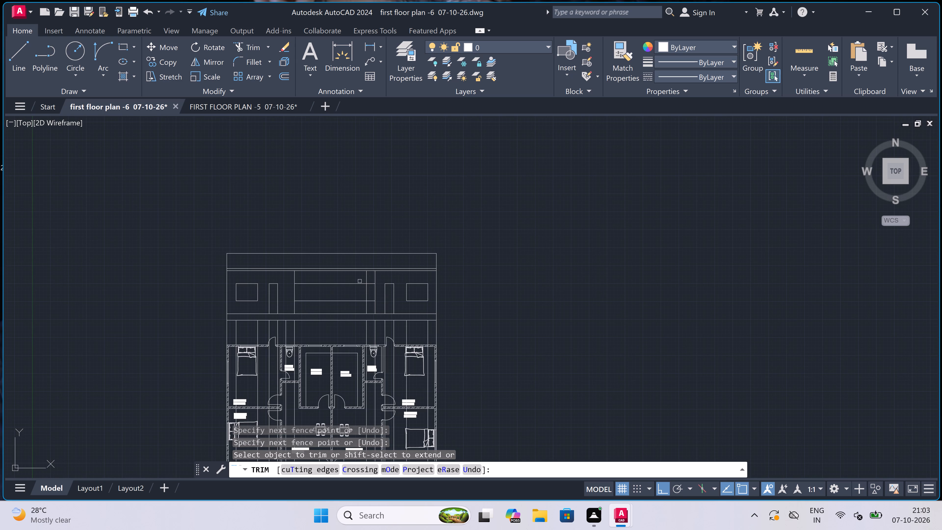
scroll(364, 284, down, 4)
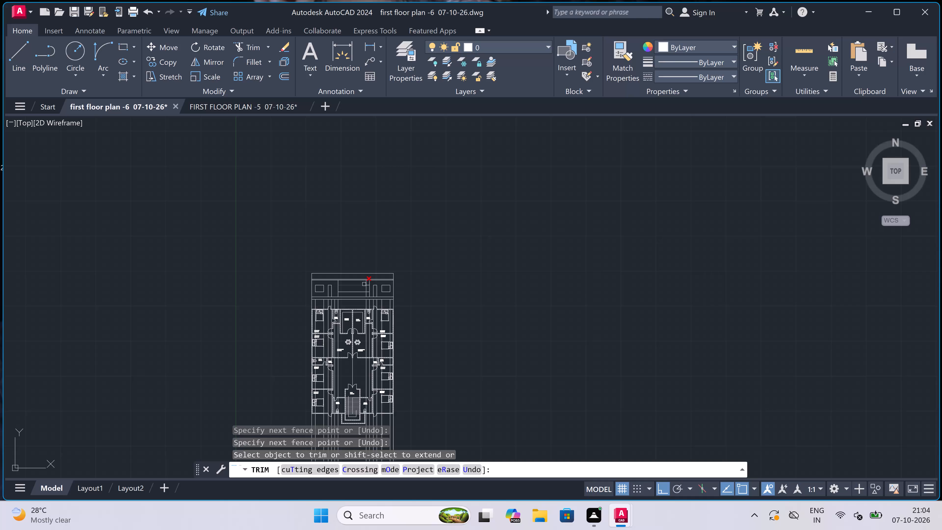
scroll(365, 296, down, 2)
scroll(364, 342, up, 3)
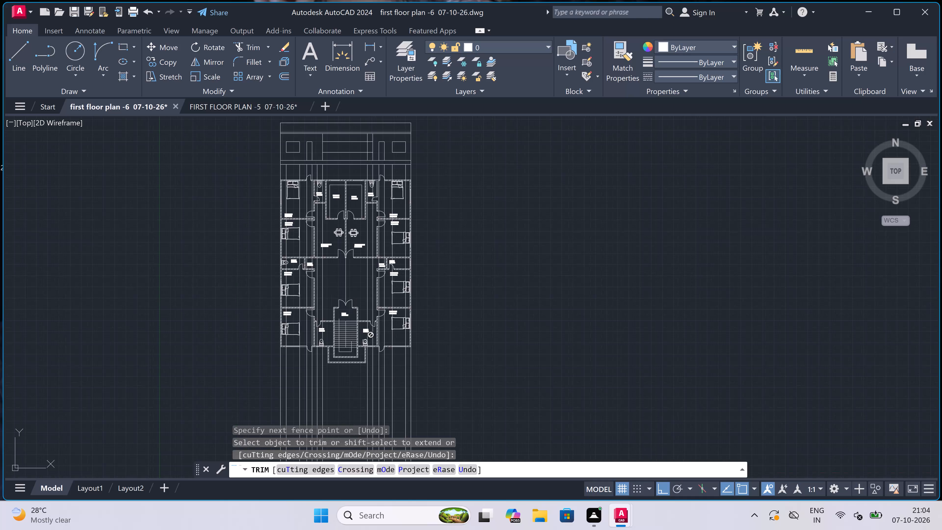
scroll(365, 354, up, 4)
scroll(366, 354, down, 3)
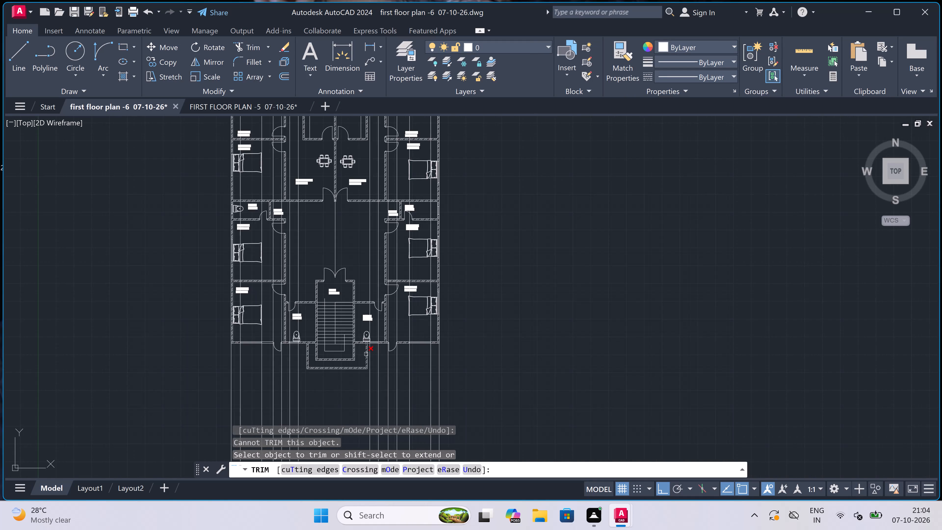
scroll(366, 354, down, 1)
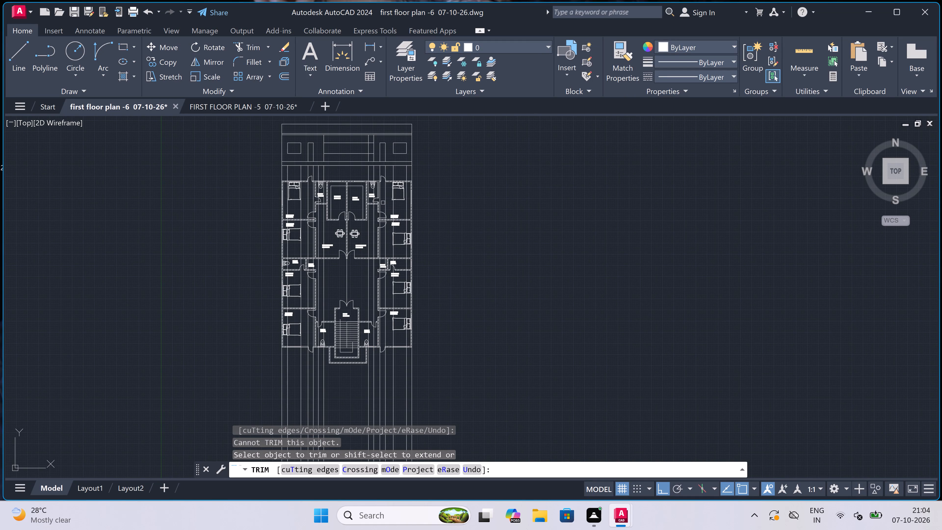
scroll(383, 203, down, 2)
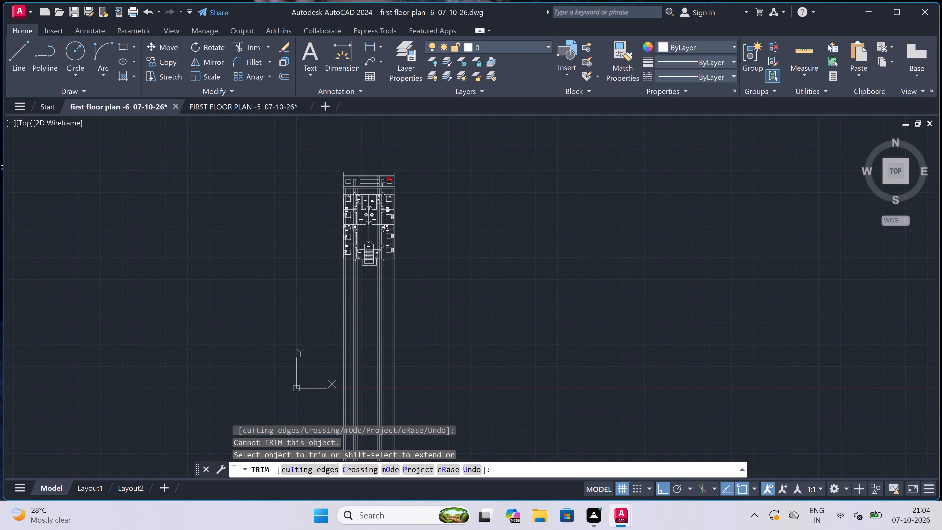
Trim the surplus projection and level lines above the plan's east toilet, leaving a closed window rectangle between the sill and head levels.
scroll(373, 181, up, 3)
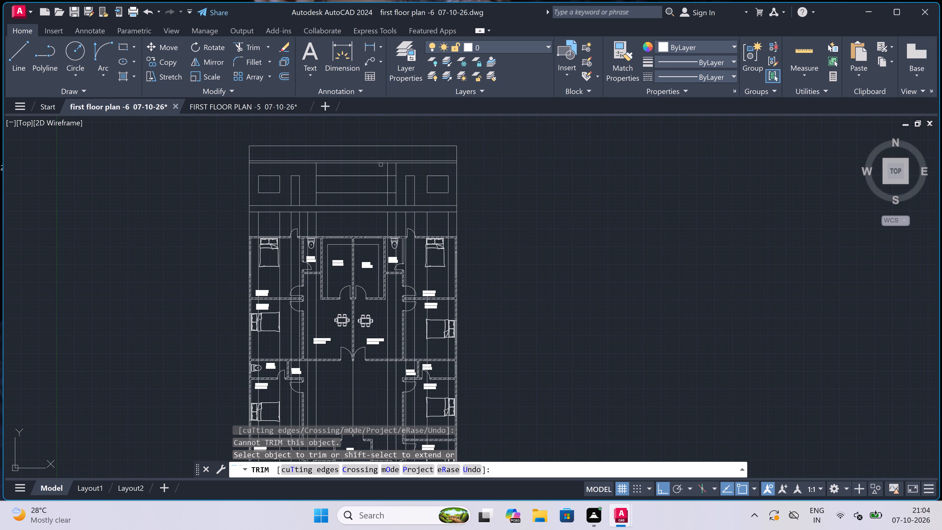
scroll(378, 169, up, 3)
click(379, 173)
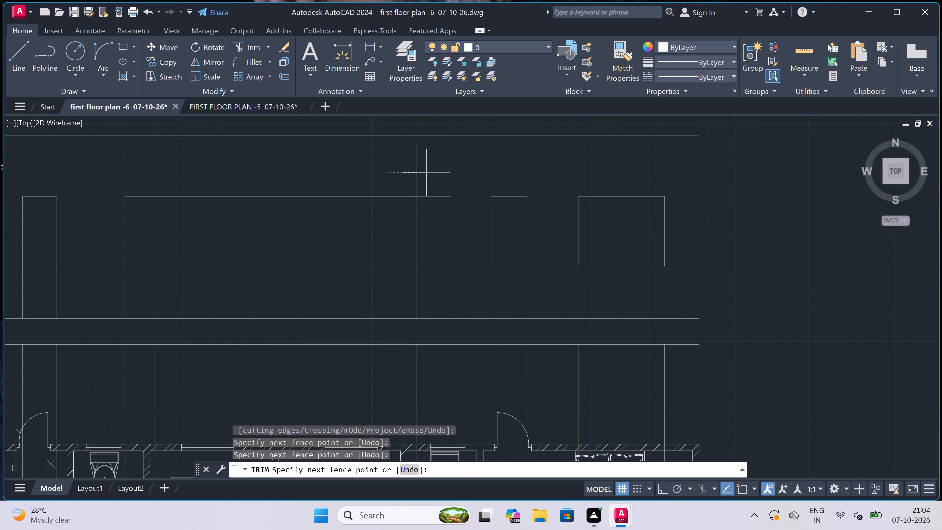
click(465, 173)
click(394, 179)
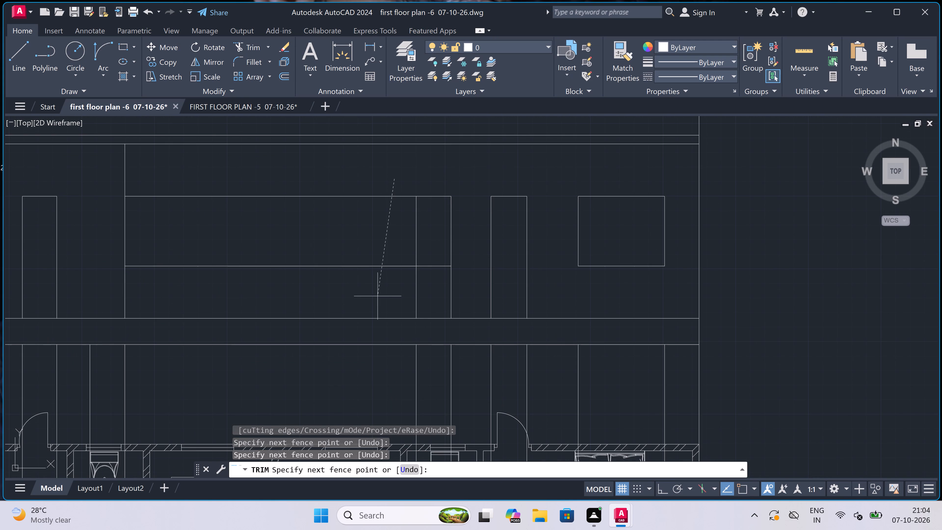
click(379, 304)
click(455, 282)
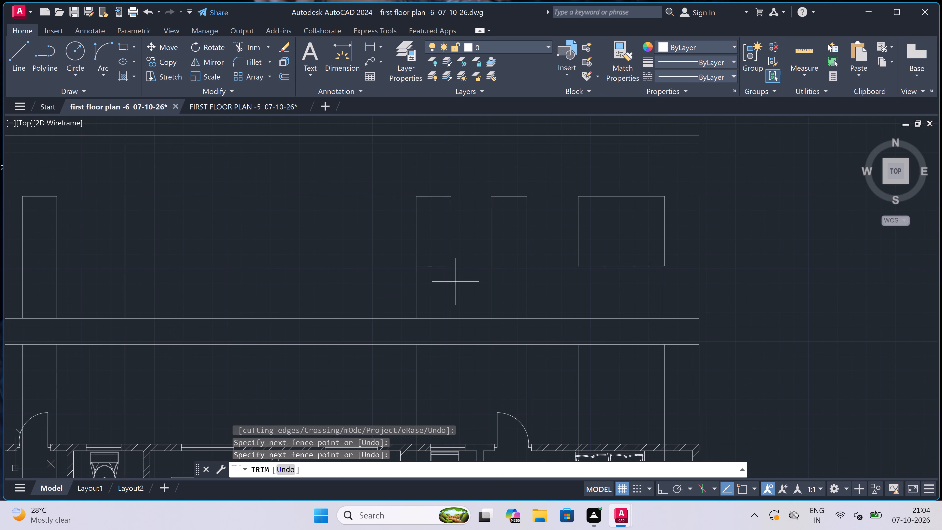
click(418, 281)
click(418, 280)
click(380, 271)
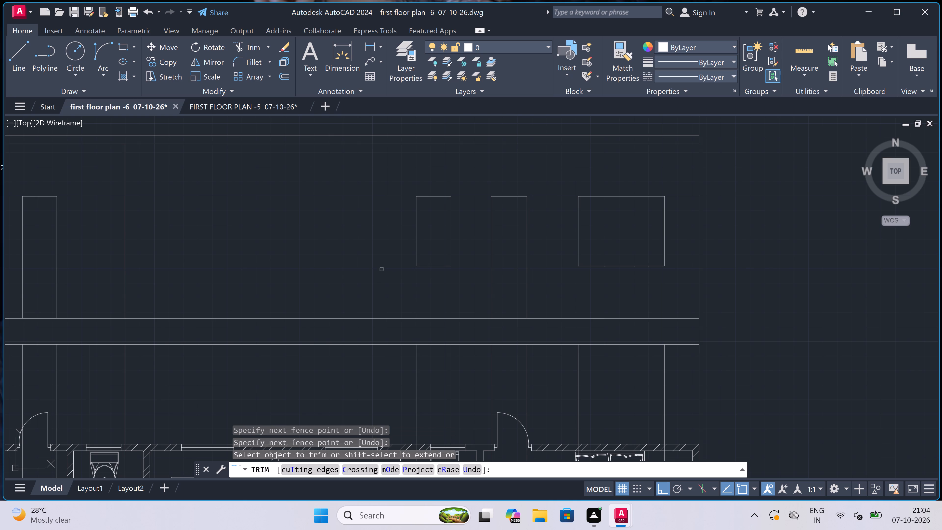
scroll(426, 252, down, 4)
scroll(377, 240, up, 3)
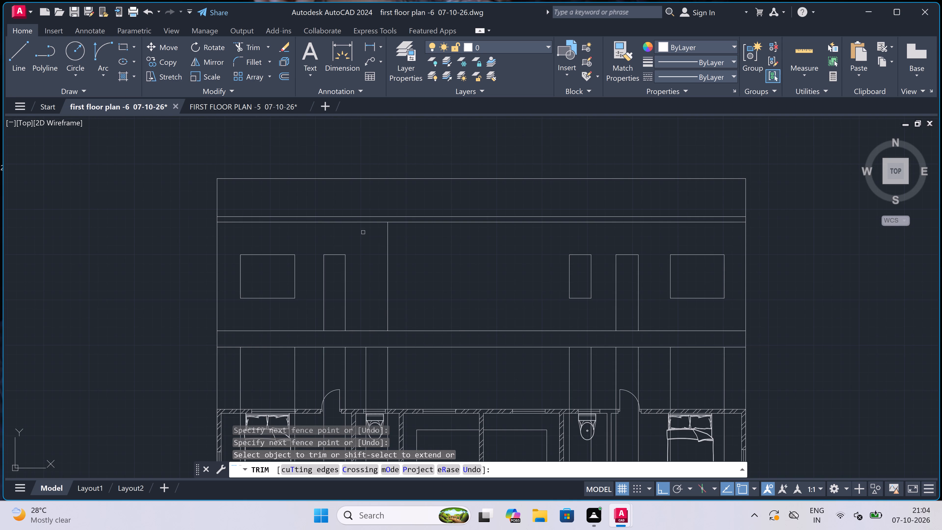
key(Escape)
Draw a vertical line above the west toilet window's west projection line, from the slab's top line up to the wall's top line.
key(l)
key(space)
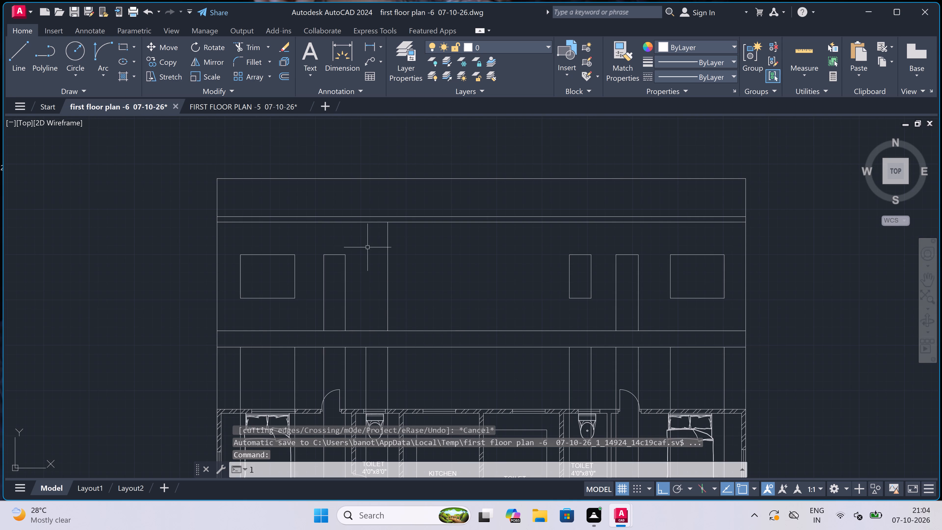
click(367, 331)
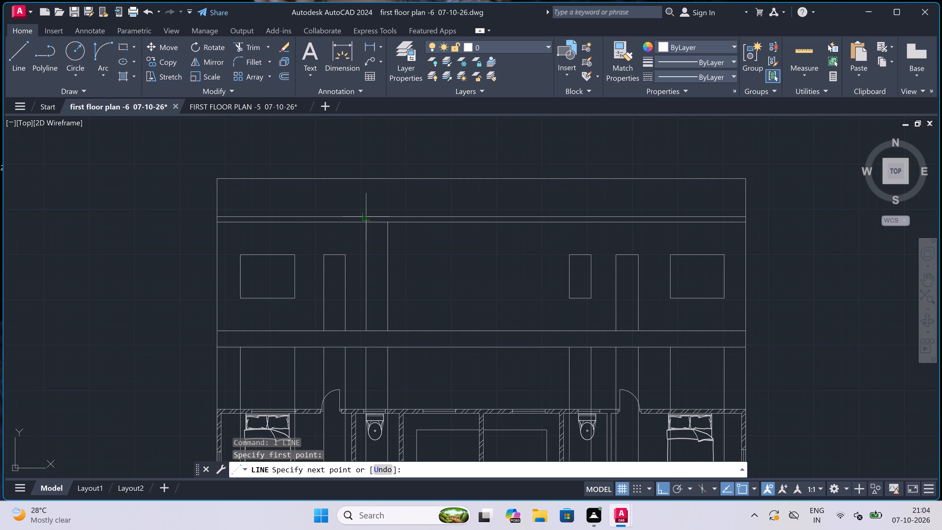
click(365, 221)
key(Escape)
Draw the west toilet window's head, east side and sill between its two vertical lines, starting at door-head level and going 4' down.
key(space)
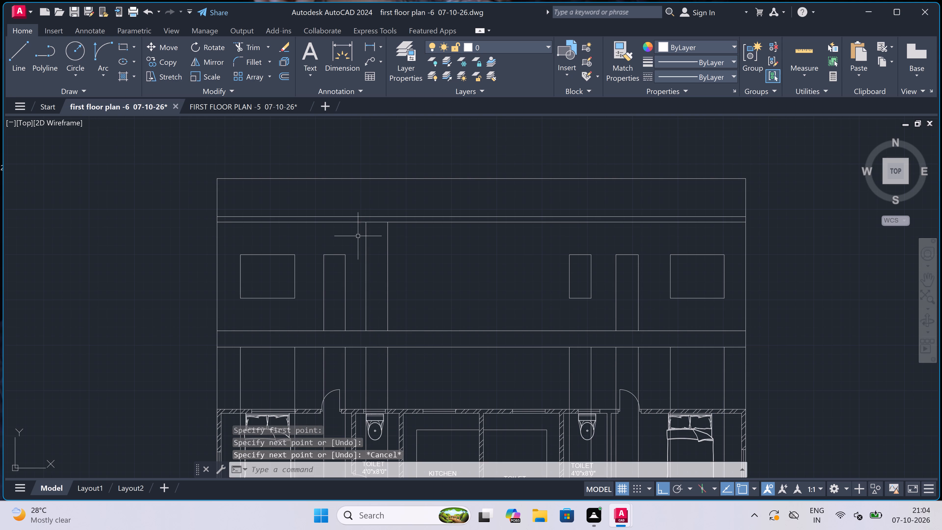
scroll(353, 264, up, 1)
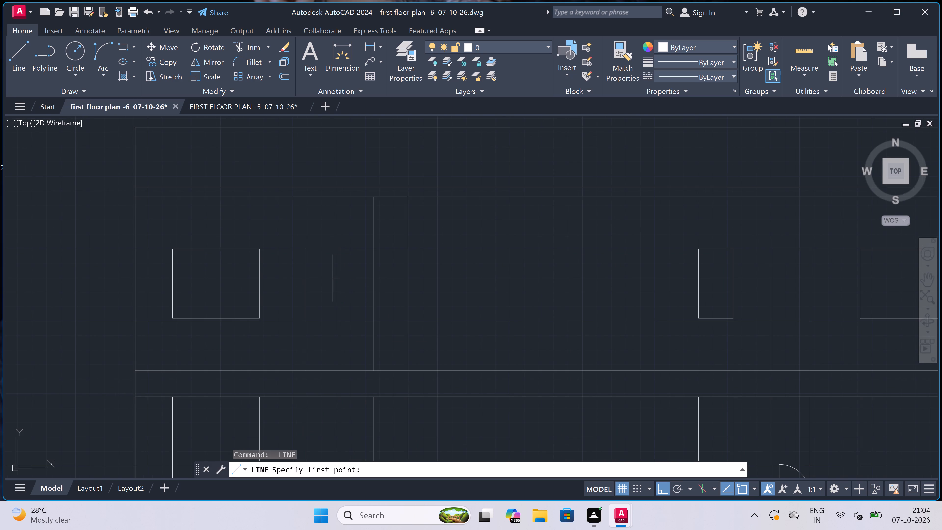
click(379, 249)
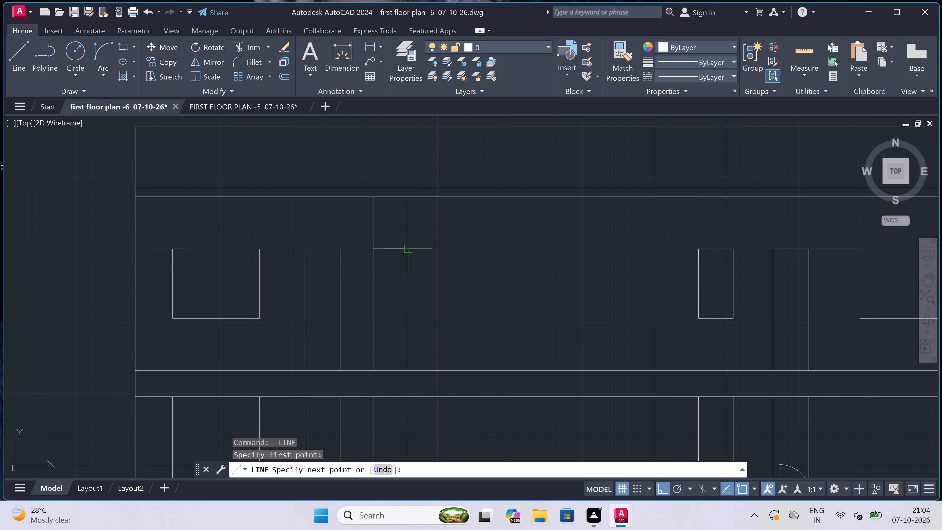
click(411, 247)
text(4')
key(space)
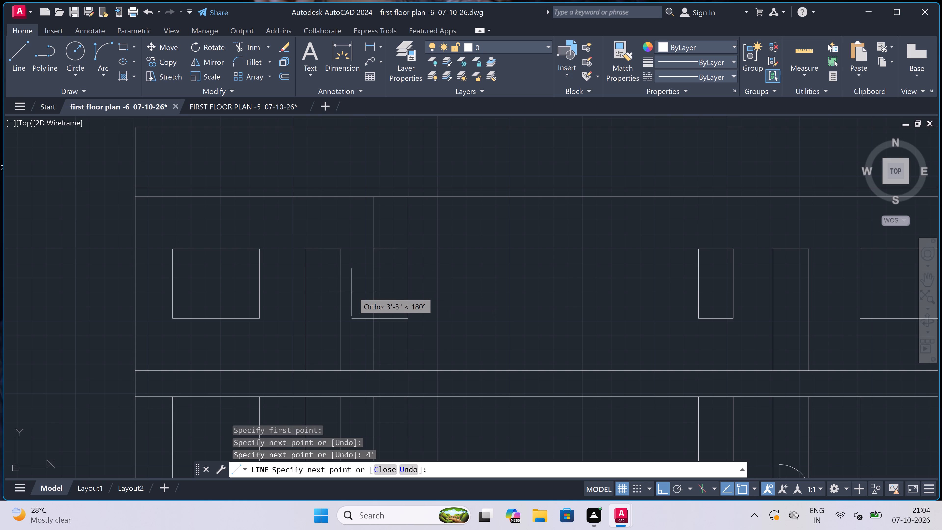
click(375, 319)
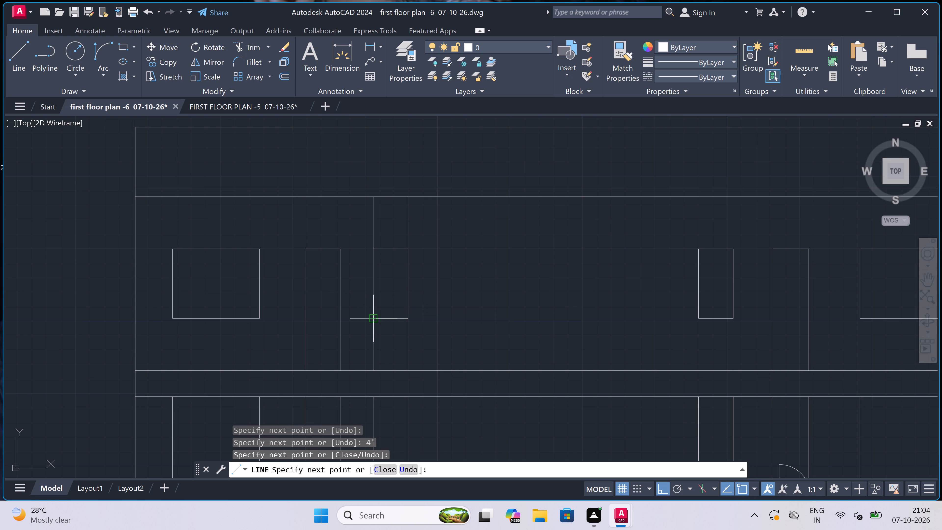
key(Escape)
Trim the two vertical lines above and below the west toilet window, leaving a closed rectangle.
key(t)
key(r)
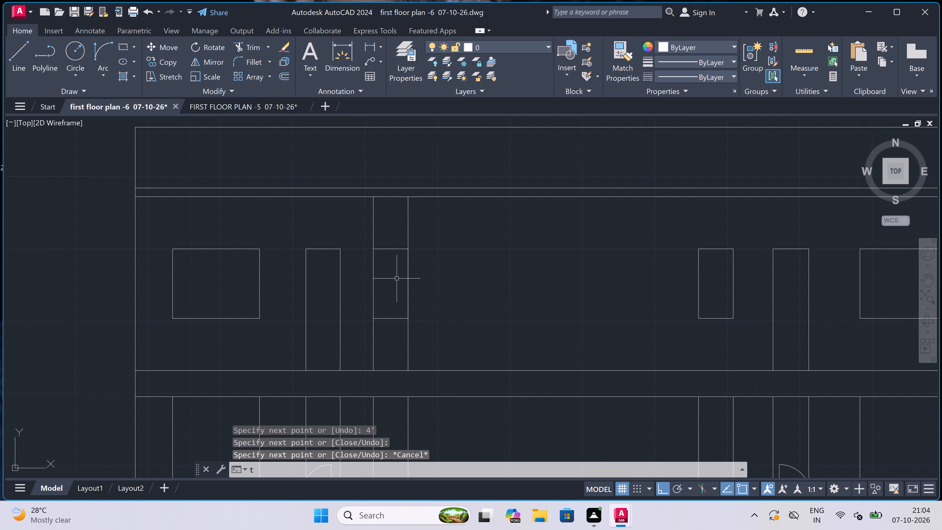
key(space)
click(366, 228)
click(431, 228)
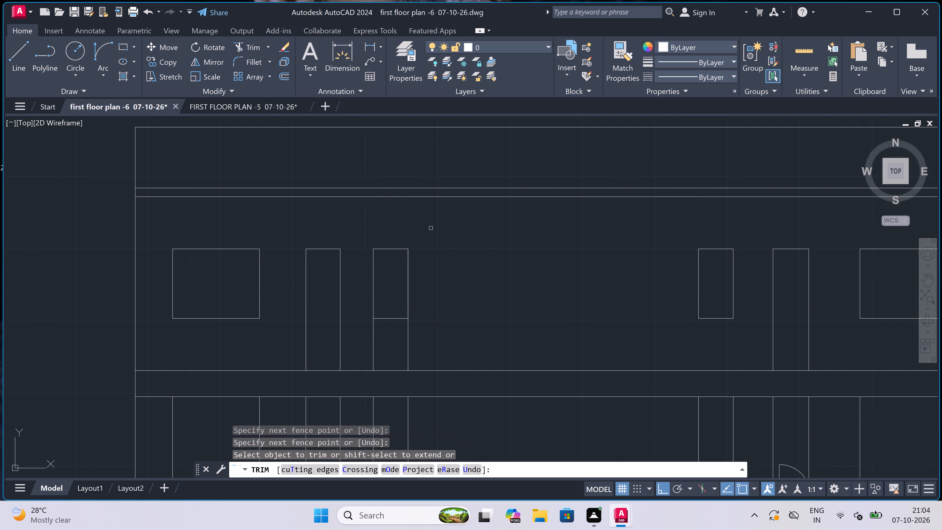
scroll(430, 228, down, 3)
scroll(420, 251, up, 2)
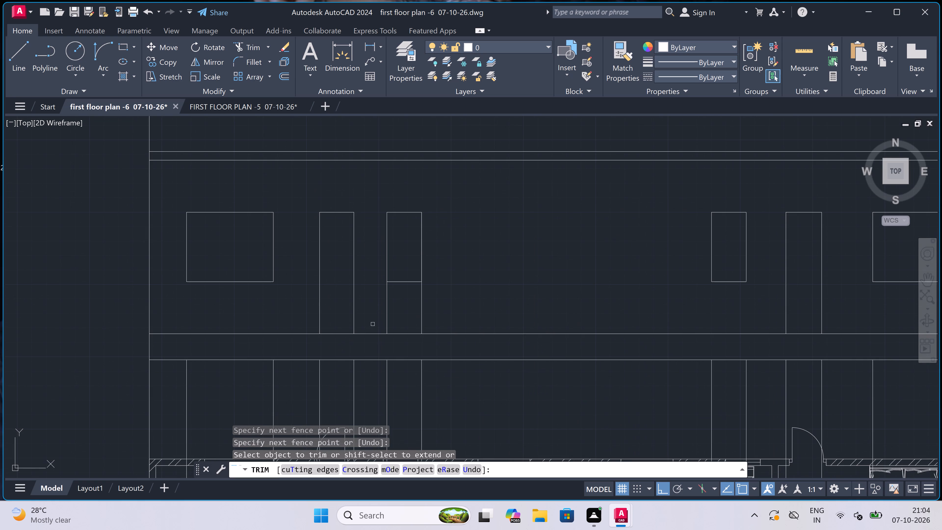
click(374, 317)
click(432, 314)
Trim away all the vertical projection lines between the elevation's bottom line and the plan's north wall.
scroll(430, 305, down, 4)
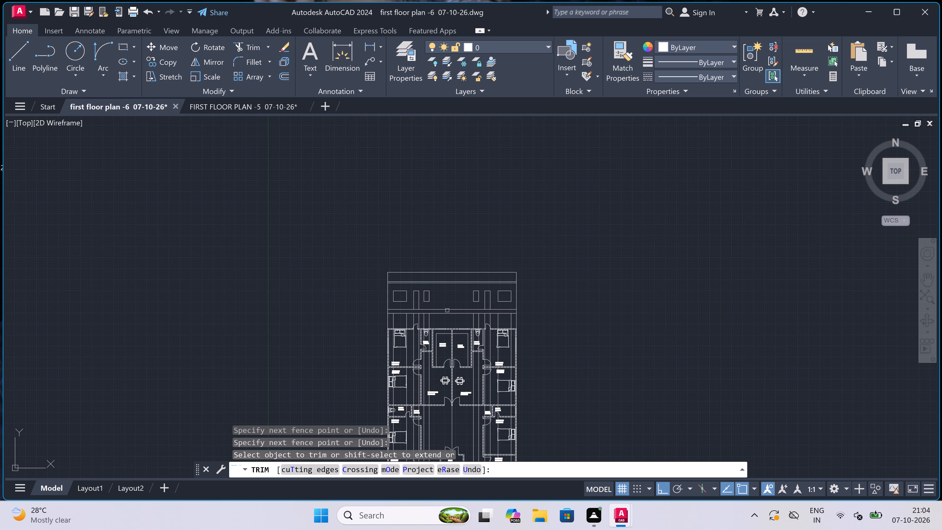
scroll(490, 316, up, 2)
click(568, 316)
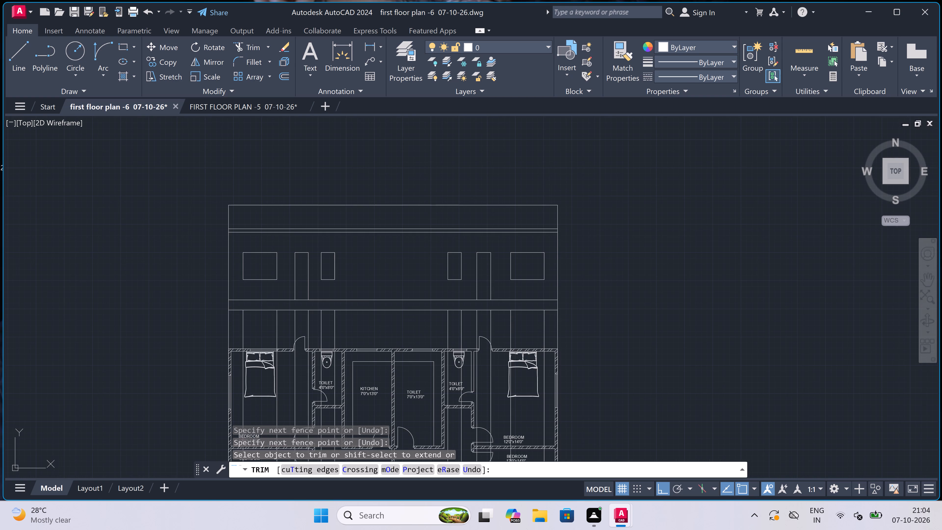
click(133, 315)
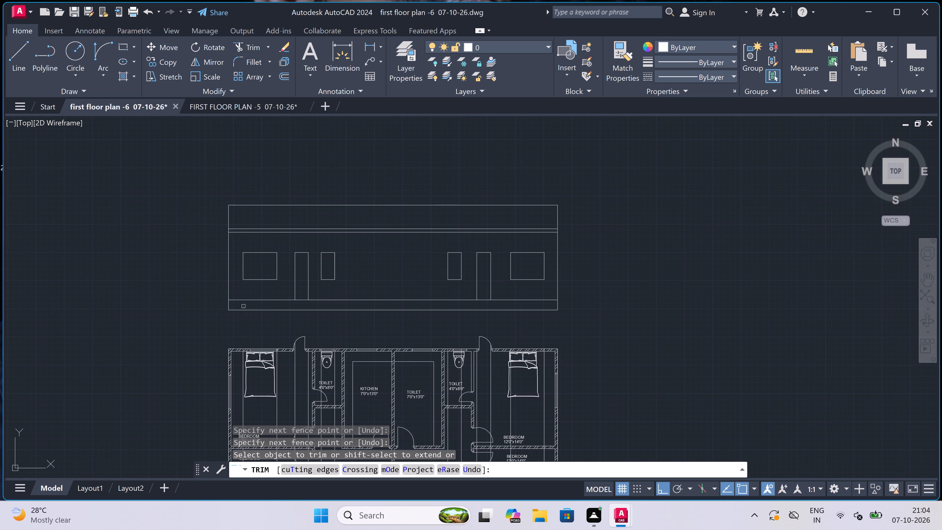
Erase all the remaining vertical projection lines running through the plan and out below its south side.
scroll(306, 304, down, 8)
scroll(302, 339, up, 4)
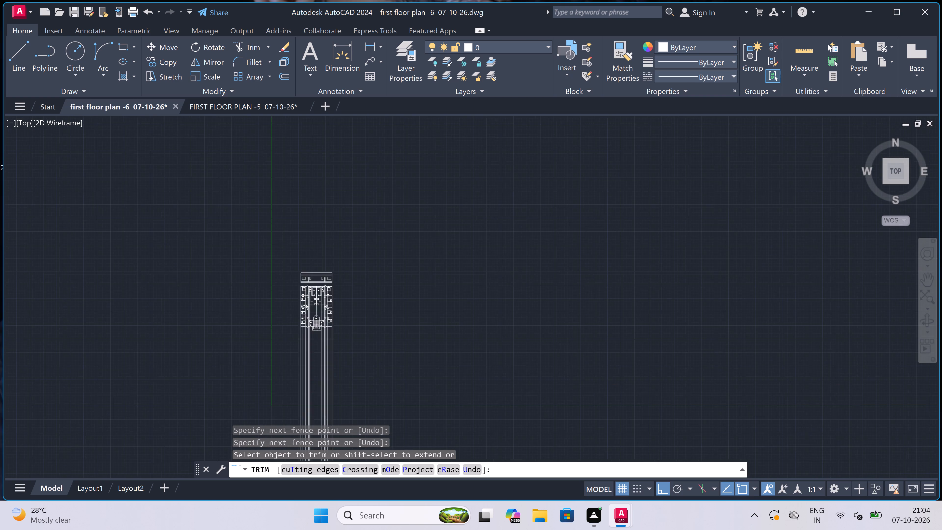
scroll(301, 342, up, 1)
key(Escape)
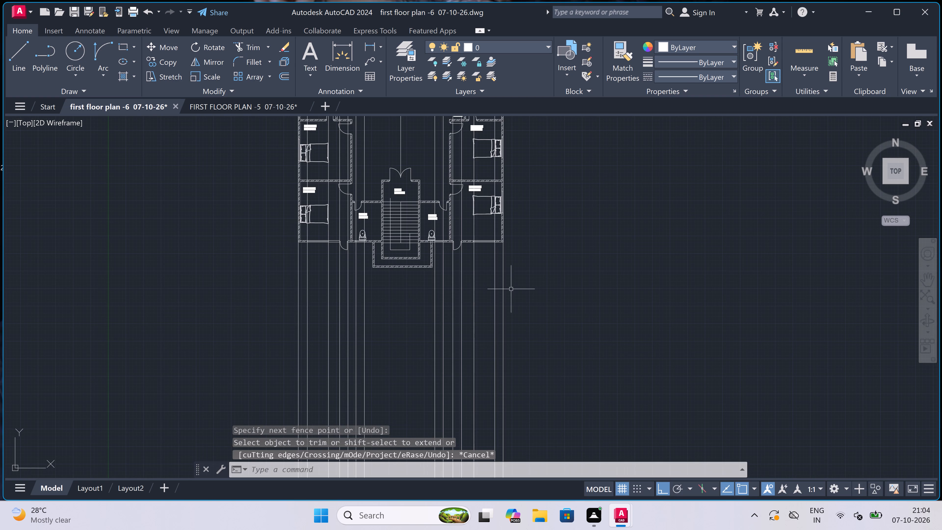
drag(529, 306, 522, 317)
click(243, 358)
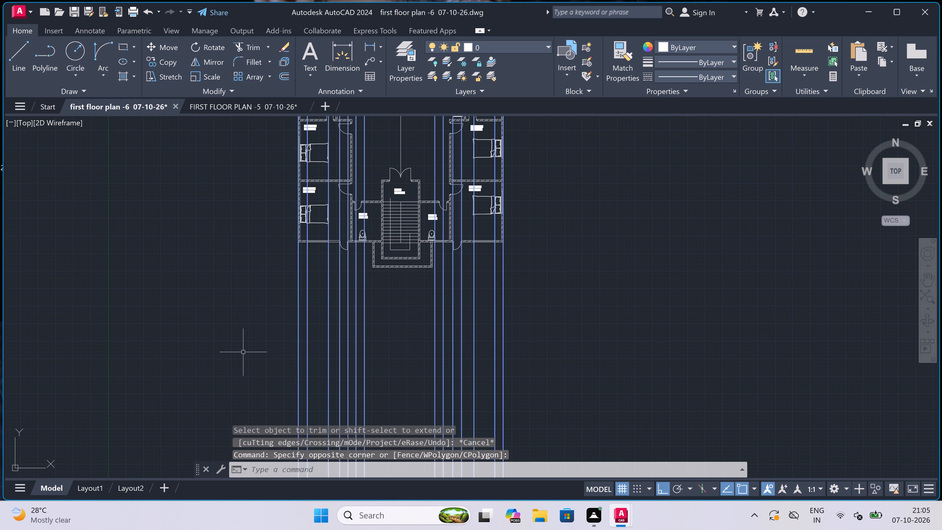
key(Delete)
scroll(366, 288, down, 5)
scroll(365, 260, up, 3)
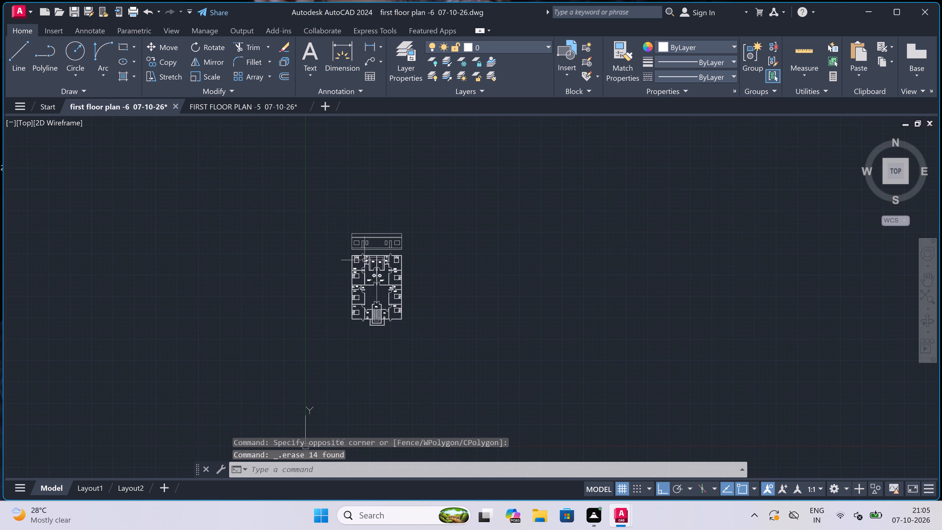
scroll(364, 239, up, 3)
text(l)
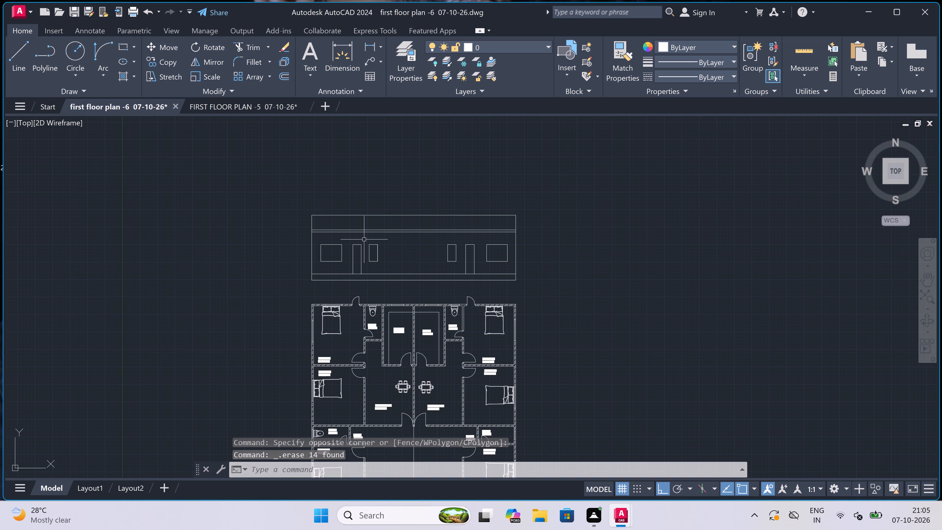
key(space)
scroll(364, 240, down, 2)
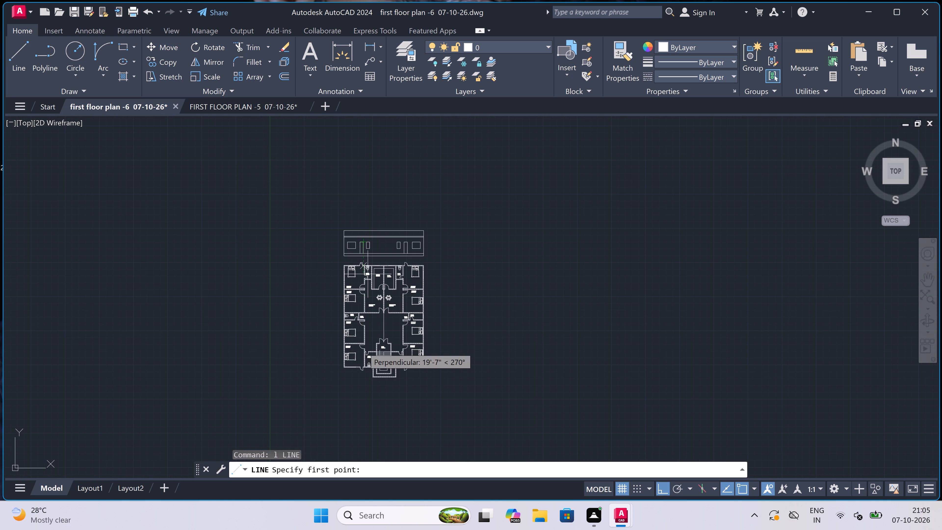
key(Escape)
Place vertical construction lines through the west faces of the stair projection's outer west wall and the southwest toilet's west wall.
scroll(365, 392, up, 2)
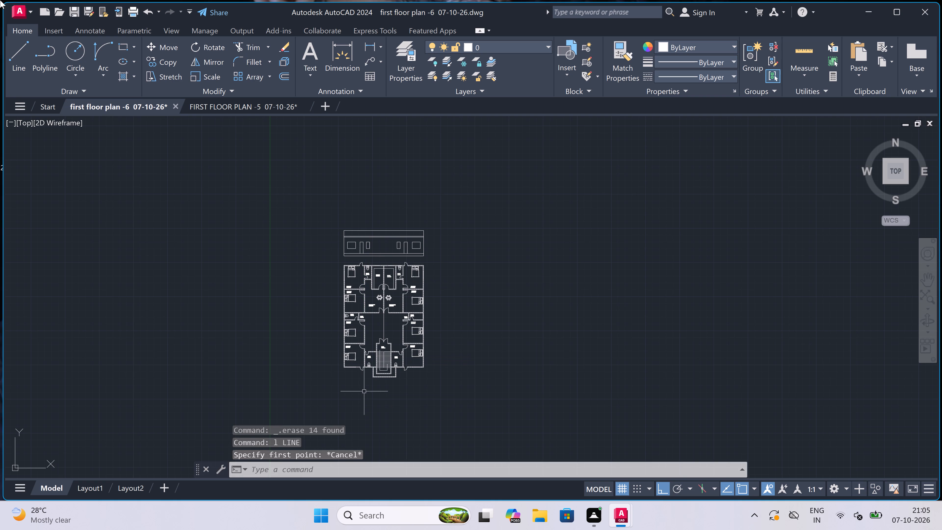
key(x)
key(l)
key(space)
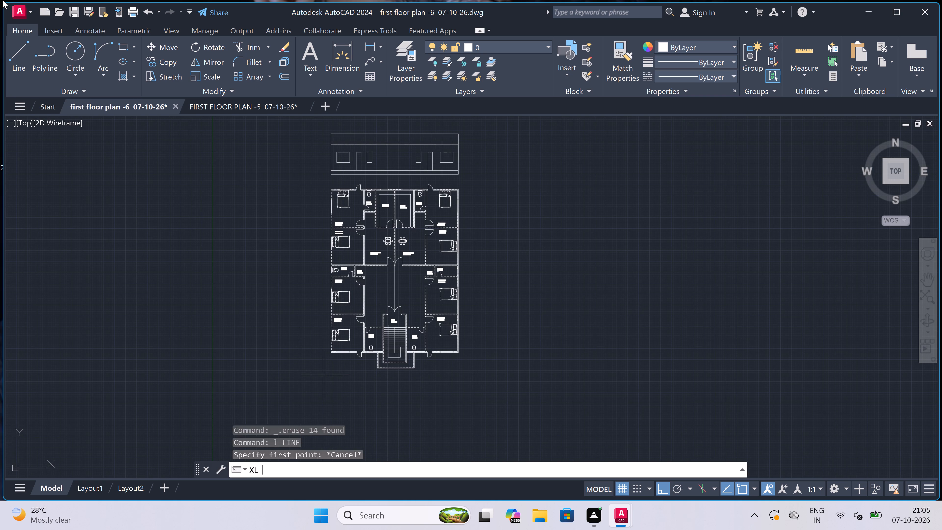
scroll(34, 0, up, 3)
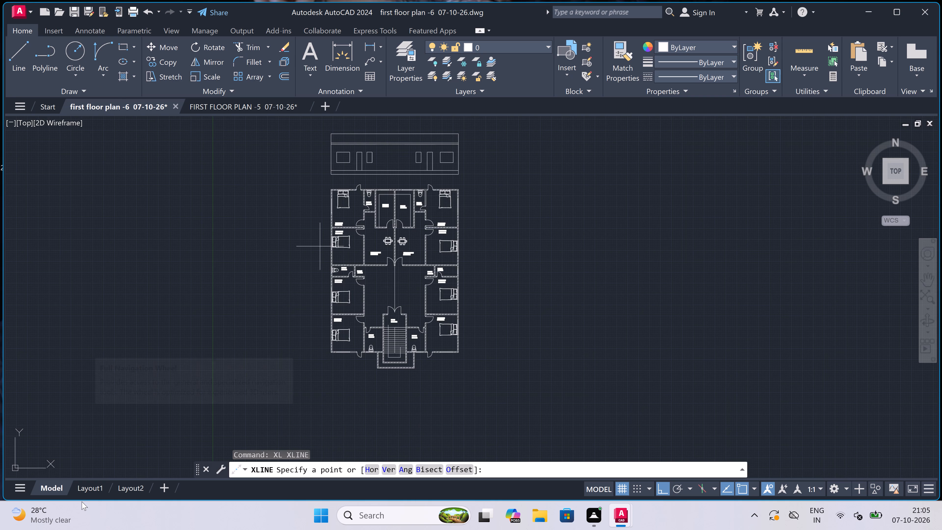
drag(385, 469, 694, 0)
click(390, 467)
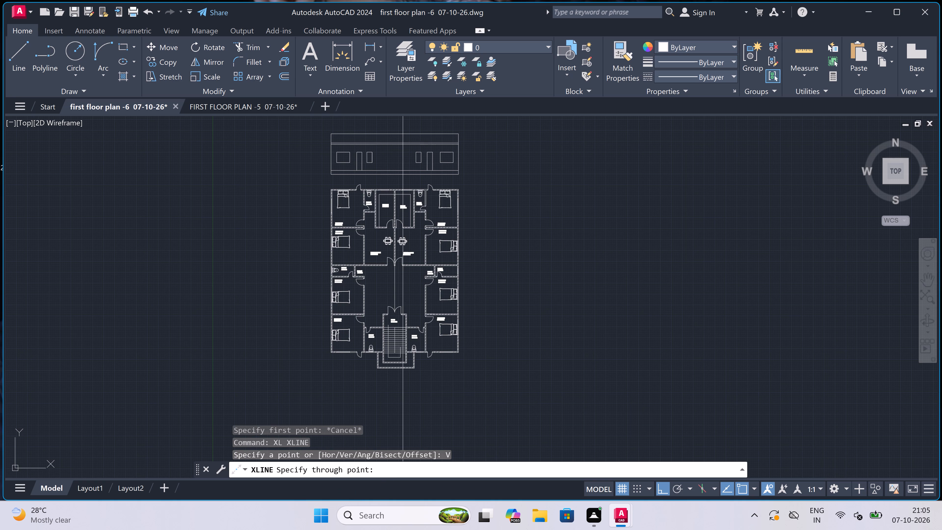
scroll(347, 380, up, 3)
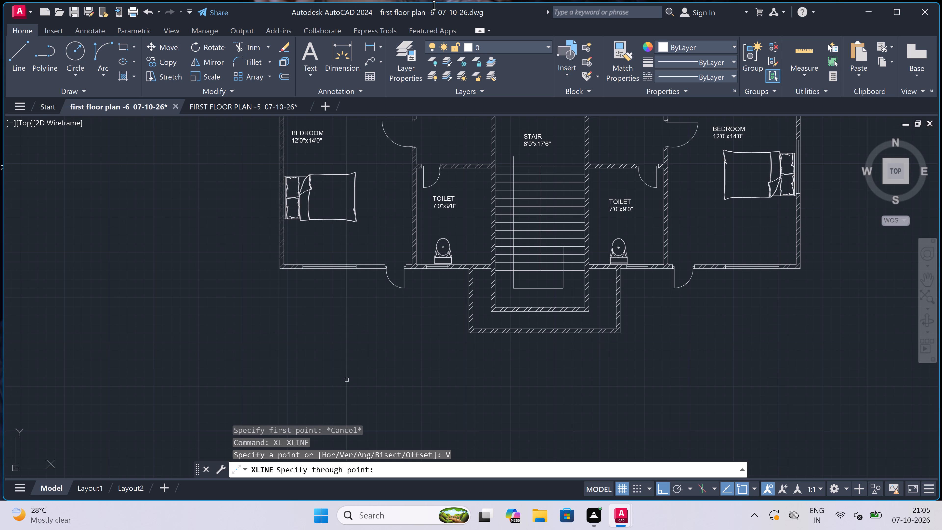
click(471, 292)
scroll(383, 291, down, 1)
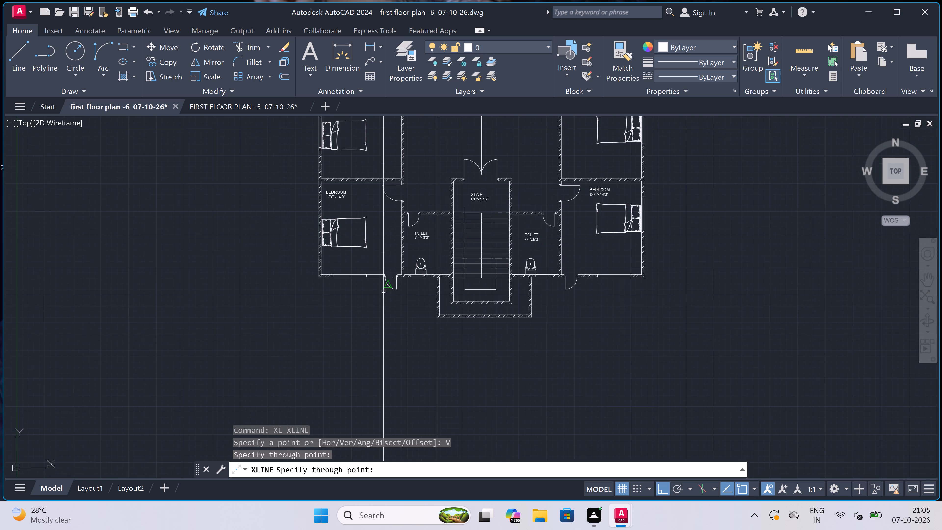
scroll(385, 279, up, 2)
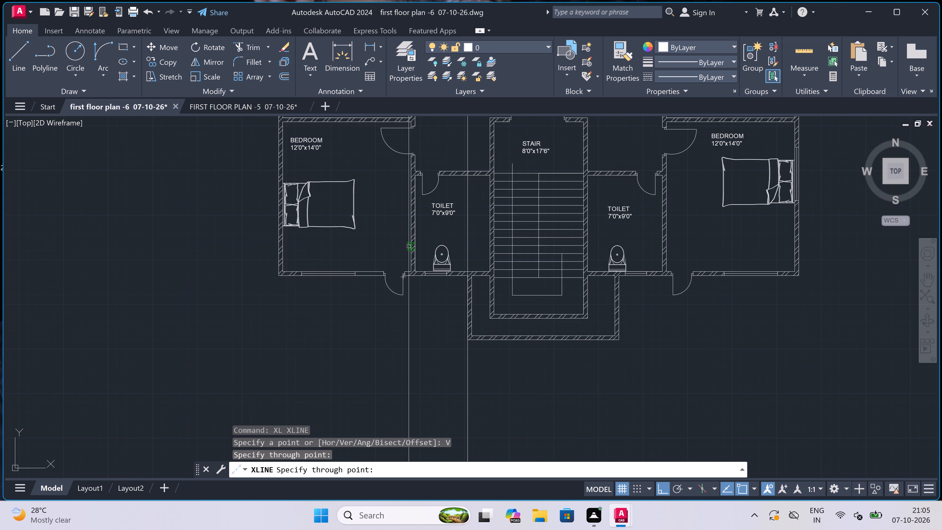
drag(409, 246, 409, 249)
Place vertical construction lines through the west faces of the stair projection's outer east wall and the southeast toilet's east wall.
scroll(409, 249, down, 3)
scroll(485, 278, up, 2)
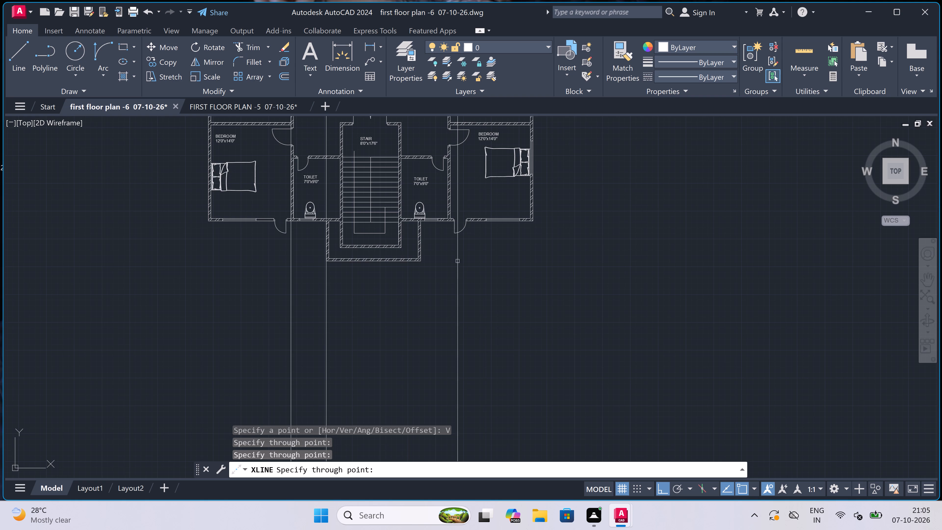
click(420, 237)
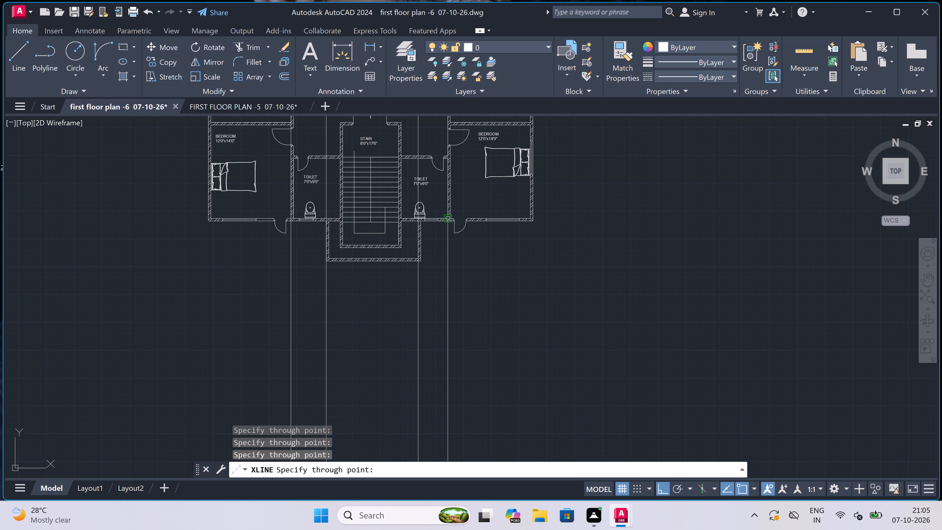
scroll(444, 221, up, 2)
click(449, 213)
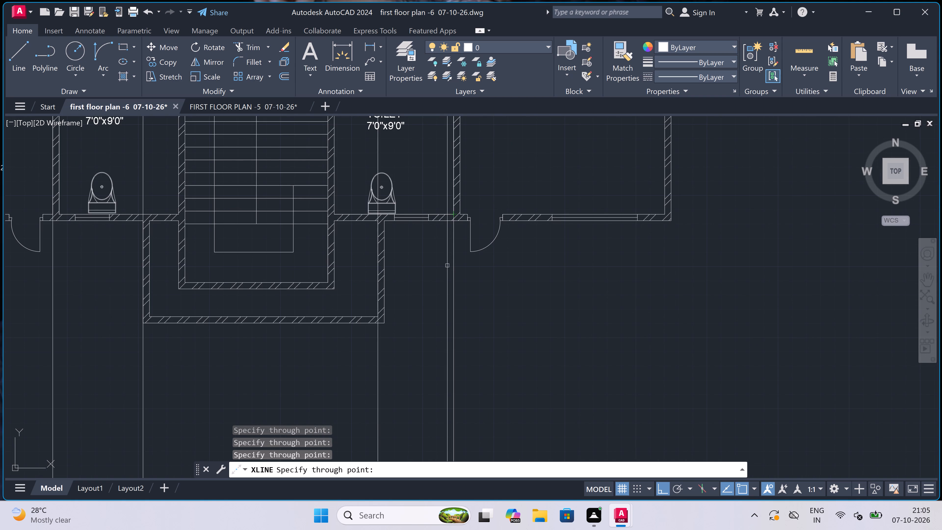
key(Escape)
Trim the four construction lines between the elevation's top line and the slab's top line.
scroll(447, 264, down, 9)
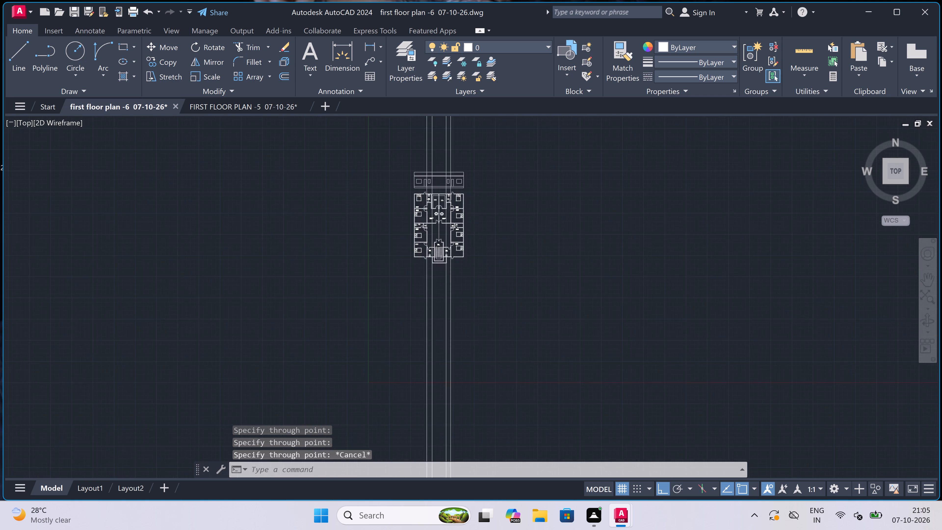
scroll(447, 201, up, 5)
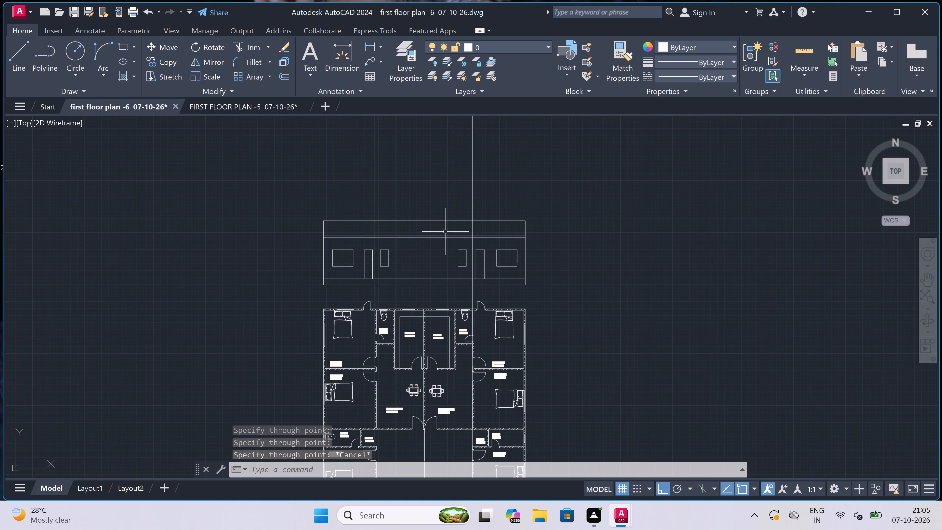
scroll(462, 268, up, 2)
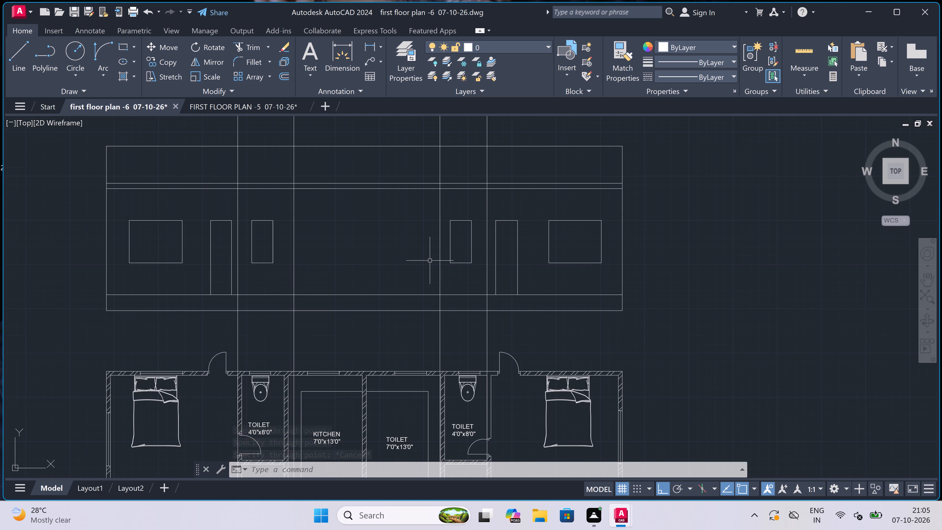
text(tr)
key(space)
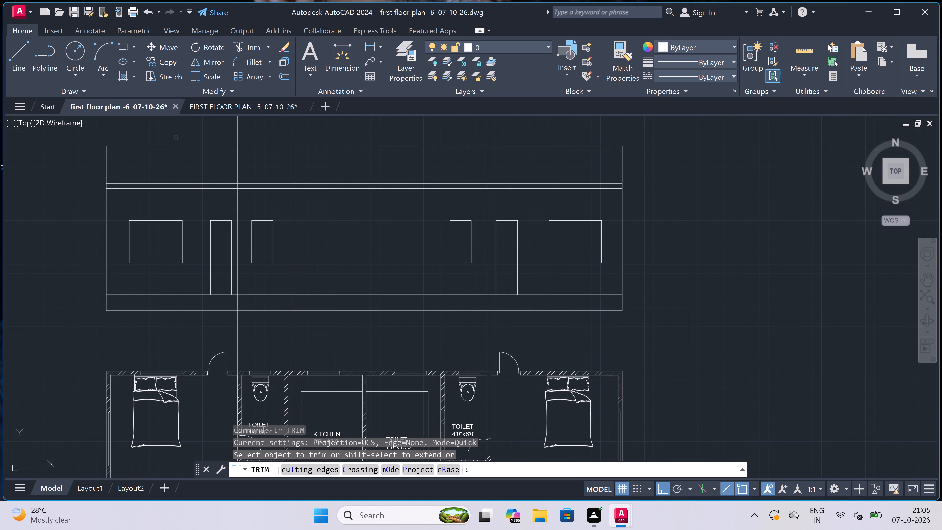
click(196, 170)
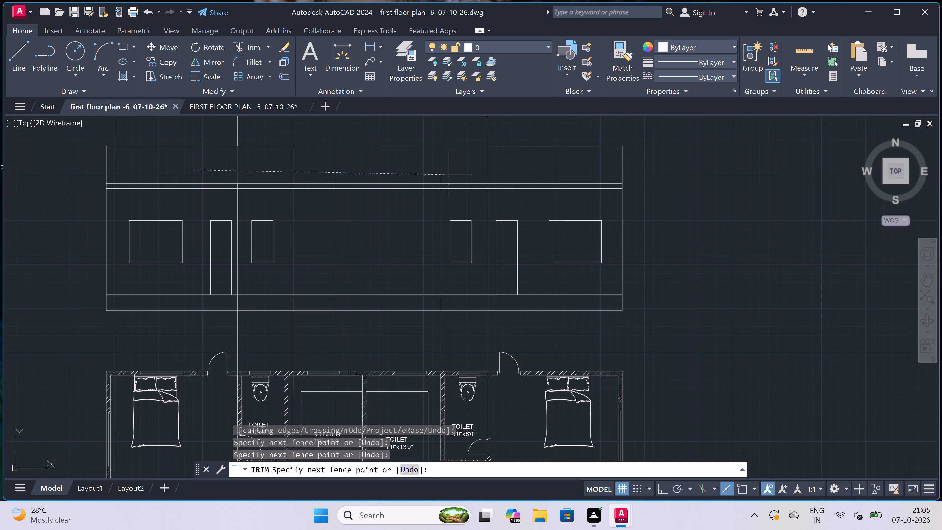
click(503, 169)
Trim the four construction lines within the slab thickness, between the slab's top and bottom lines.
scroll(491, 186, up, 3)
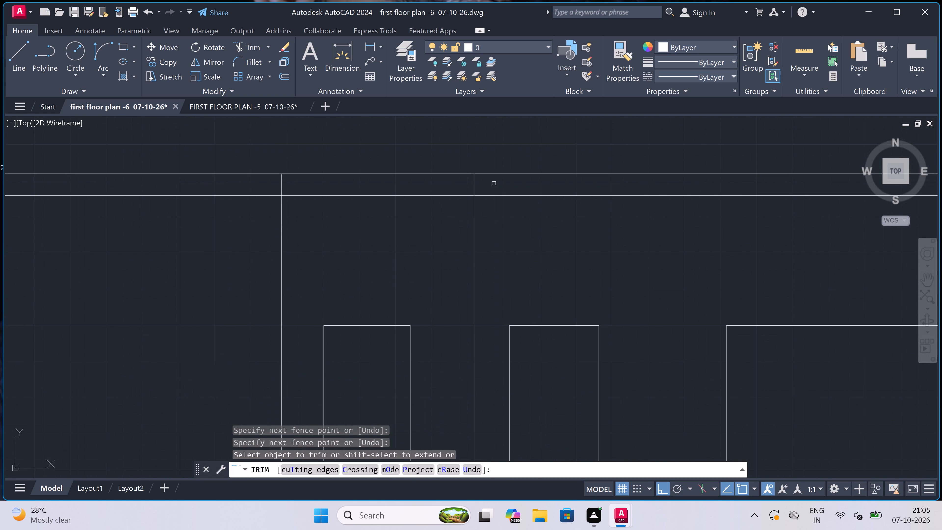
click(494, 183)
scroll(403, 174, down, 3)
scroll(219, 165, down, 3)
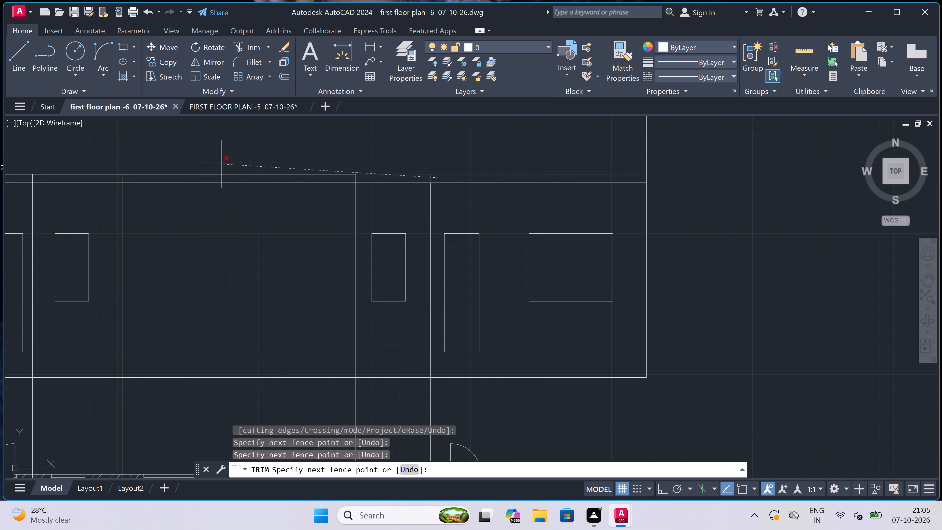
scroll(168, 164, up, 3)
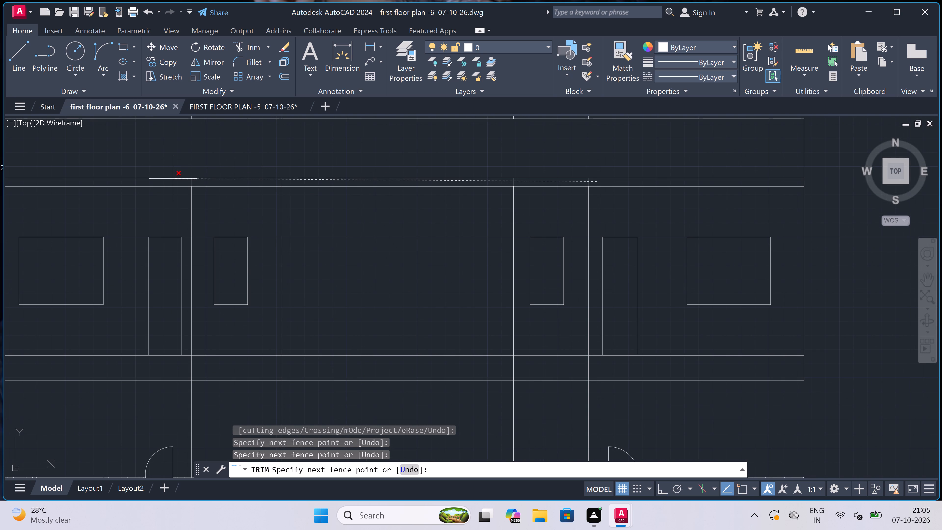
scroll(174, 188, up, 2)
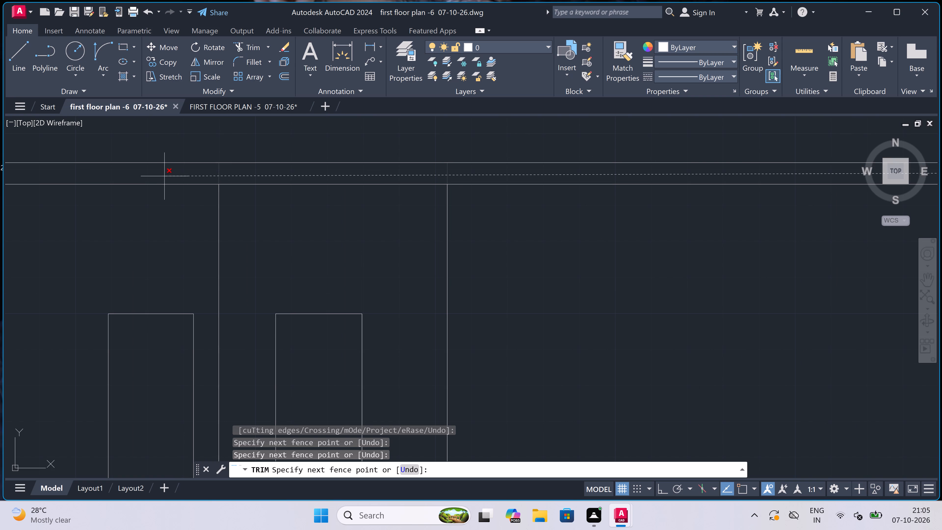
drag(164, 176, 164, 182)
Trim away the four construction lines above the elevation's top line.
scroll(164, 208, down, 3)
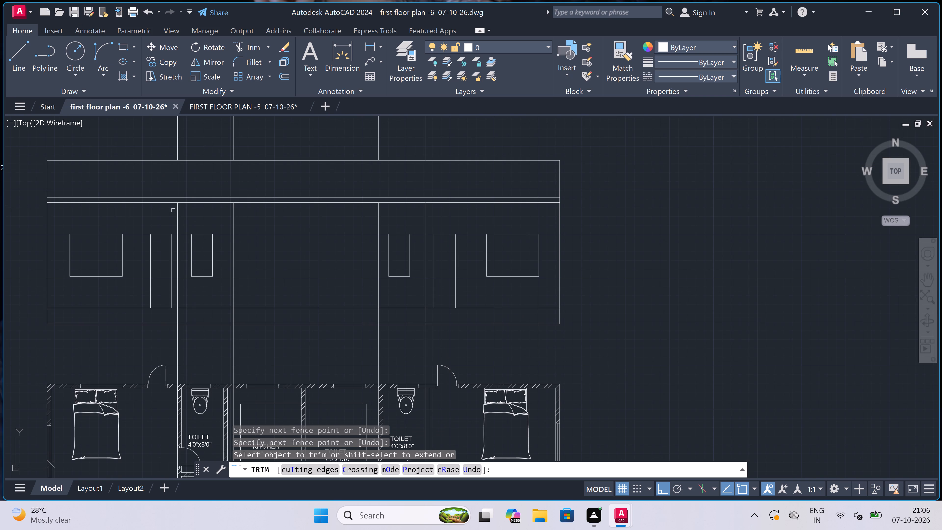
scroll(297, 241, down, 5)
scroll(280, 223, up, 2)
click(280, 223)
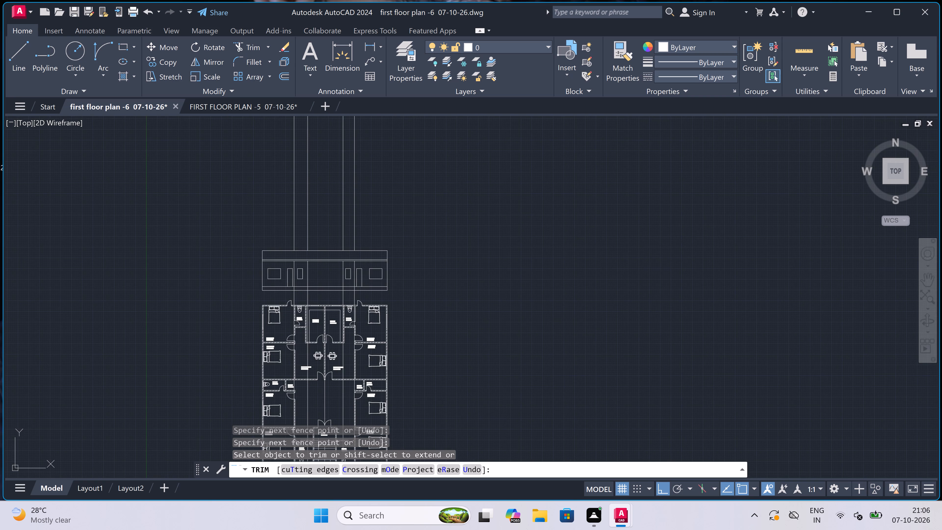
click(408, 221)
Trim away the four construction lines between the elevation's bottom line and the plan's north wall.
scroll(303, 298, up, 3)
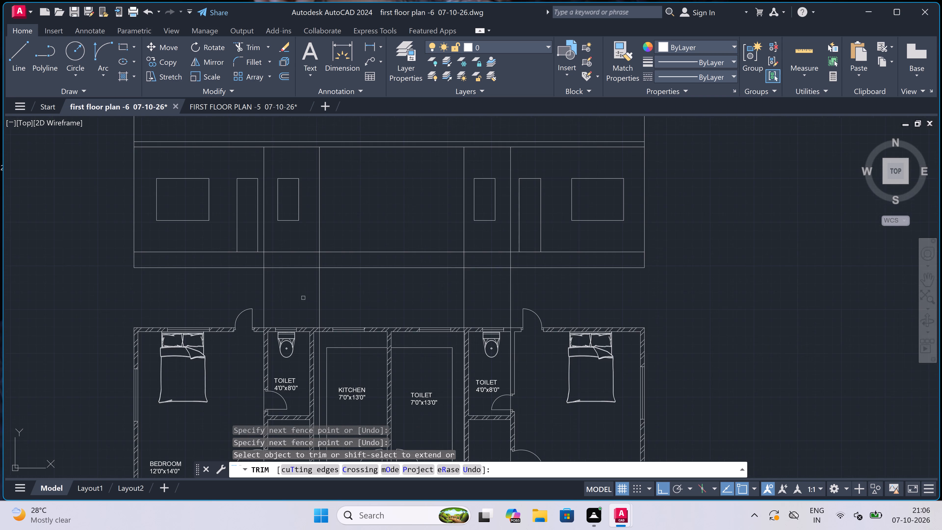
click(237, 277)
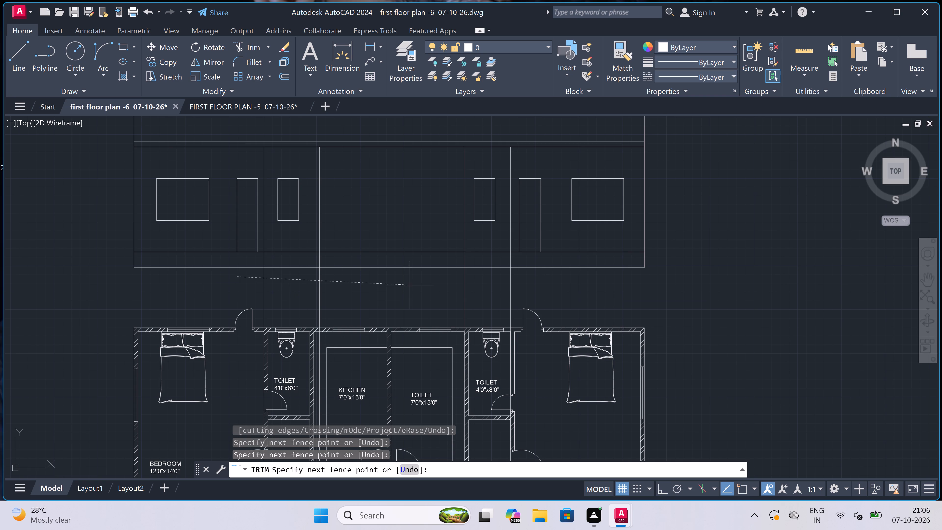
click(541, 284)
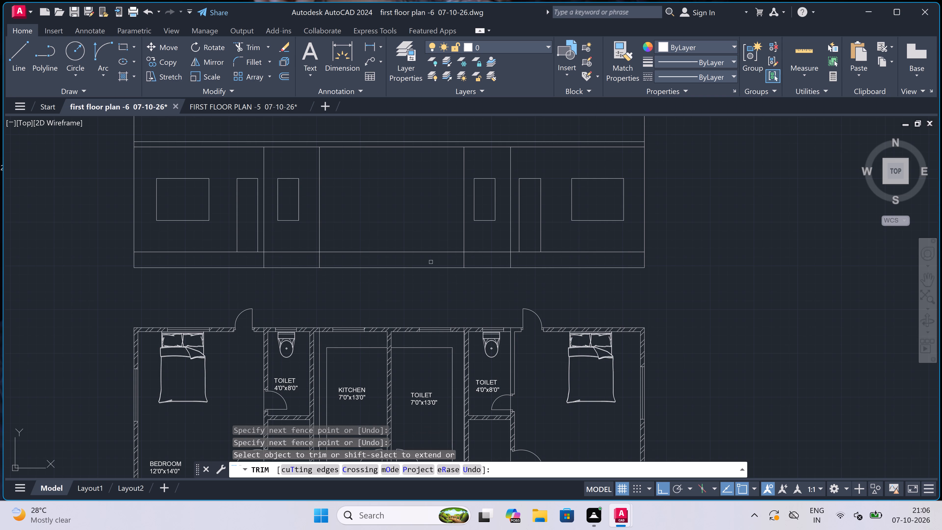
key(Escape)
Trim the four vertical lines within the base band, between the elevation's floor line and its bottom line.
scroll(456, 256, up, 2)
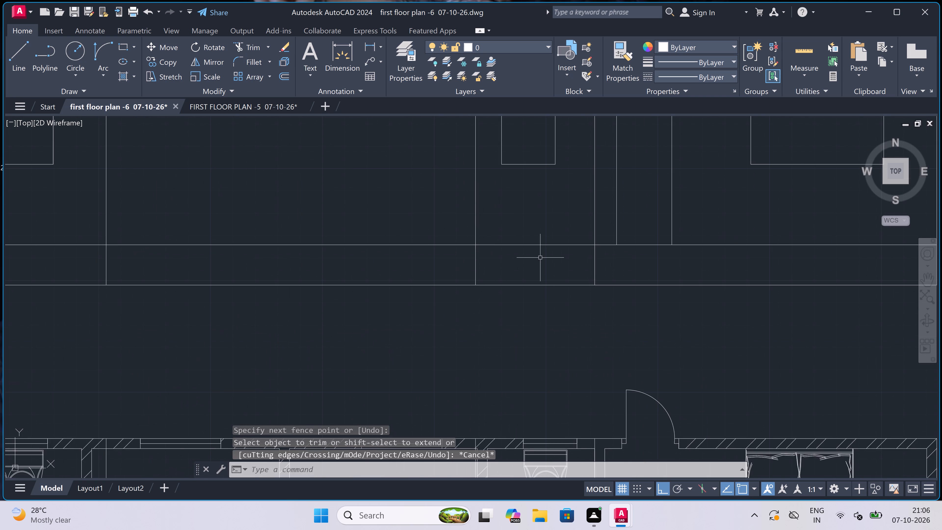
scroll(540, 258, down, 1)
key(space)
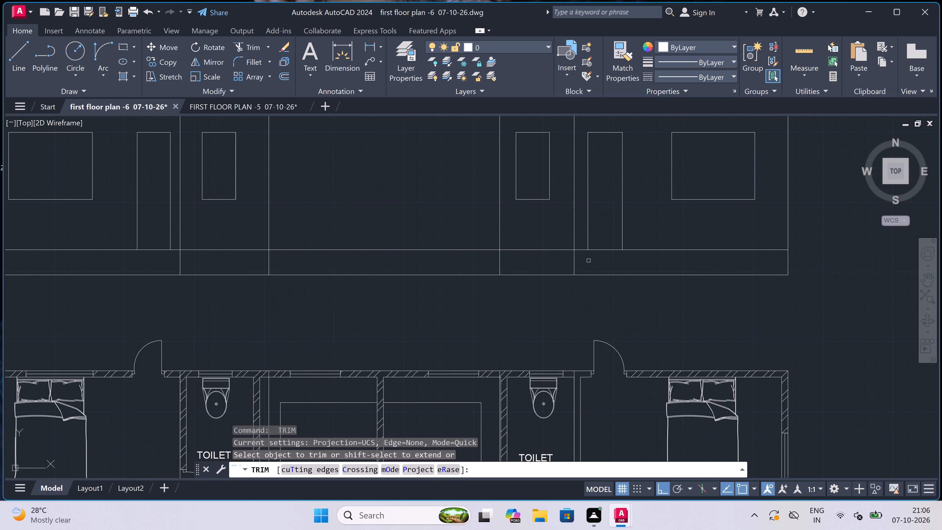
click(590, 261)
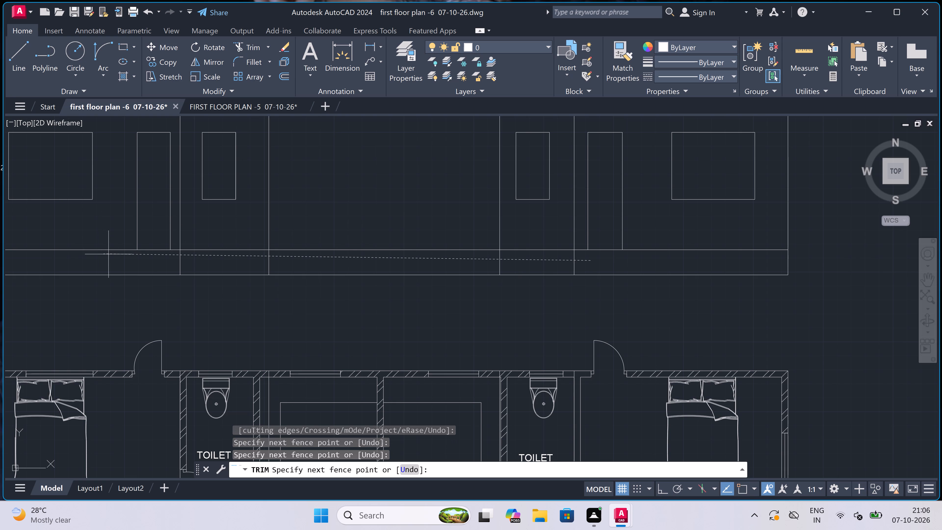
click(139, 261)
scroll(305, 257, down, 4)
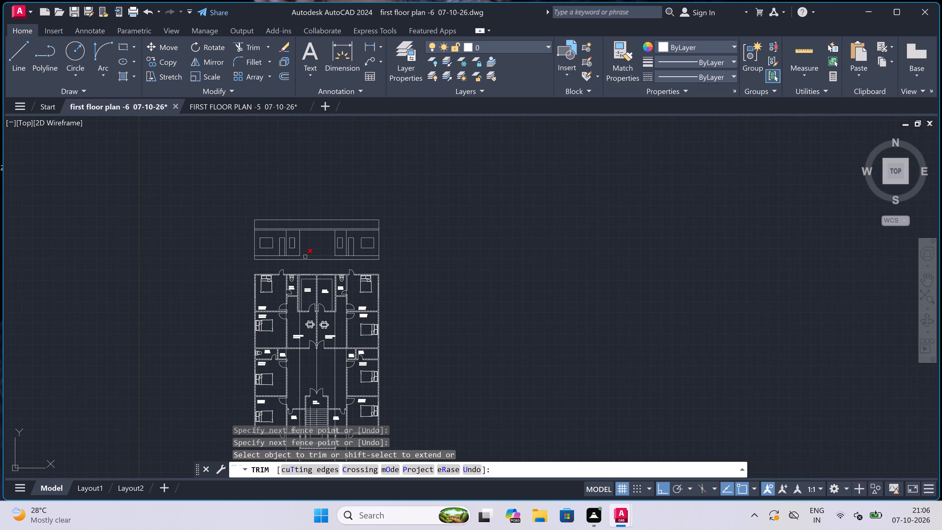
Erase the four leftover projection lines running through the plan and far below it.
key(Escape)
scroll(313, 243, down, 5)
scroll(306, 286, up, 3)
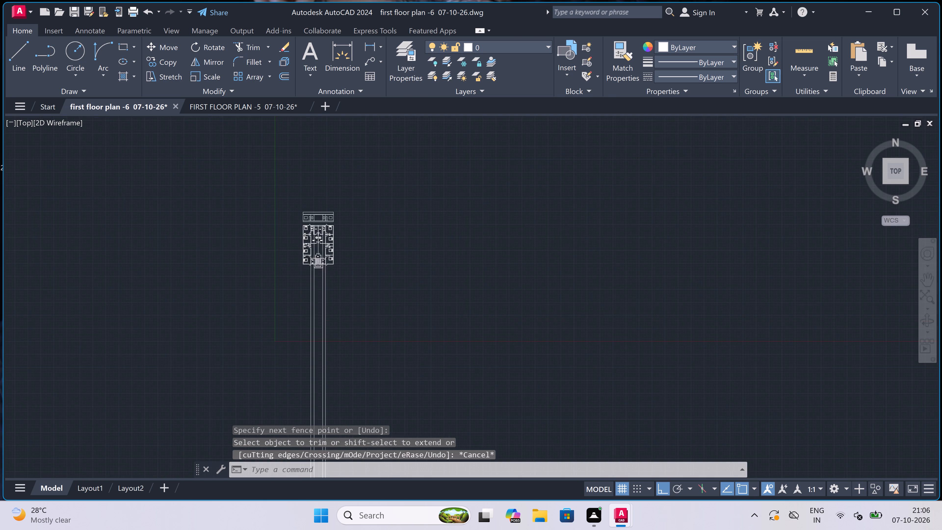
click(389, 266)
click(261, 318)
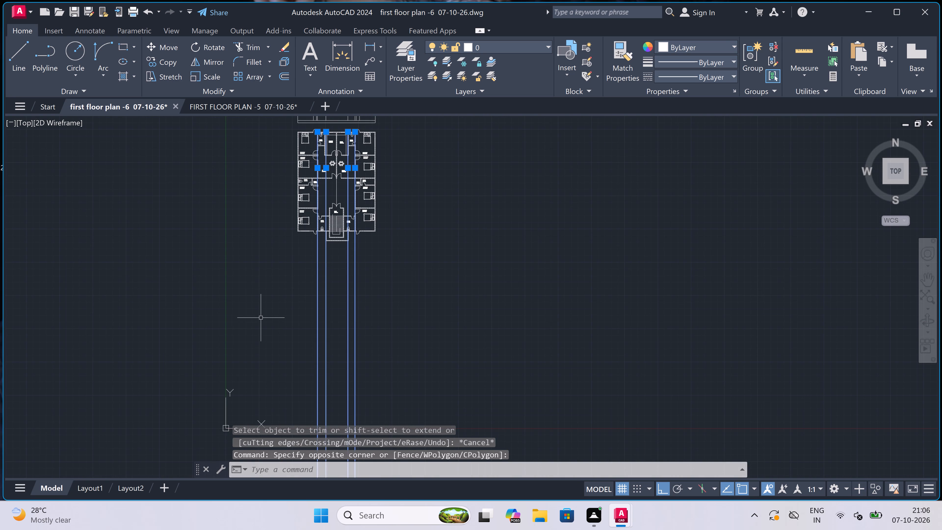
key(Delete)
scroll(268, 290, down, 1)
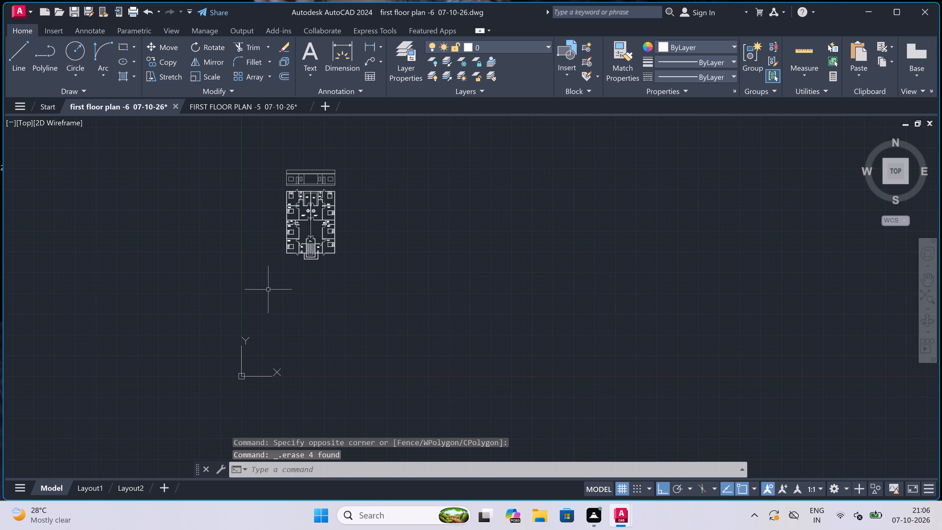
Draw two vertical lines continuing the two middle wall edges from the slab's bottom line up to the elevation's top line.
scroll(295, 168, up, 3)
scroll(324, 173, up, 1)
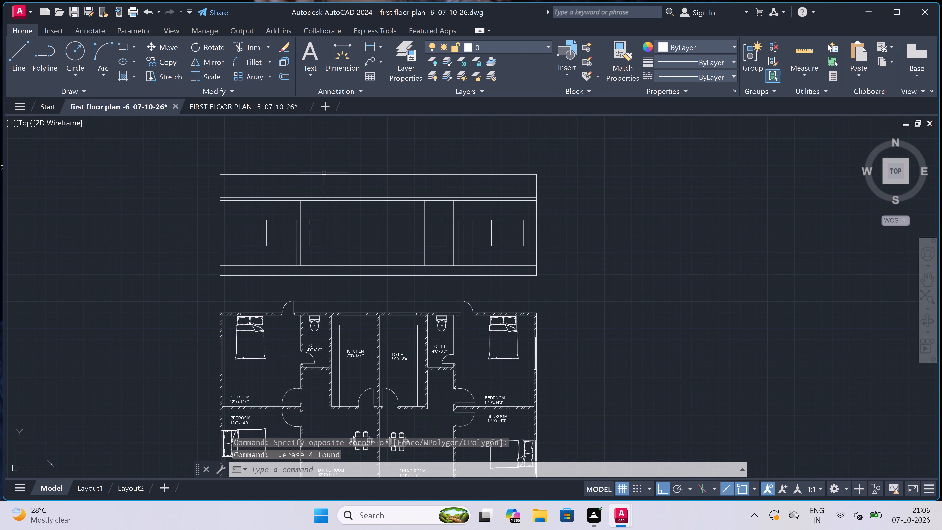
scroll(343, 170, up, 1)
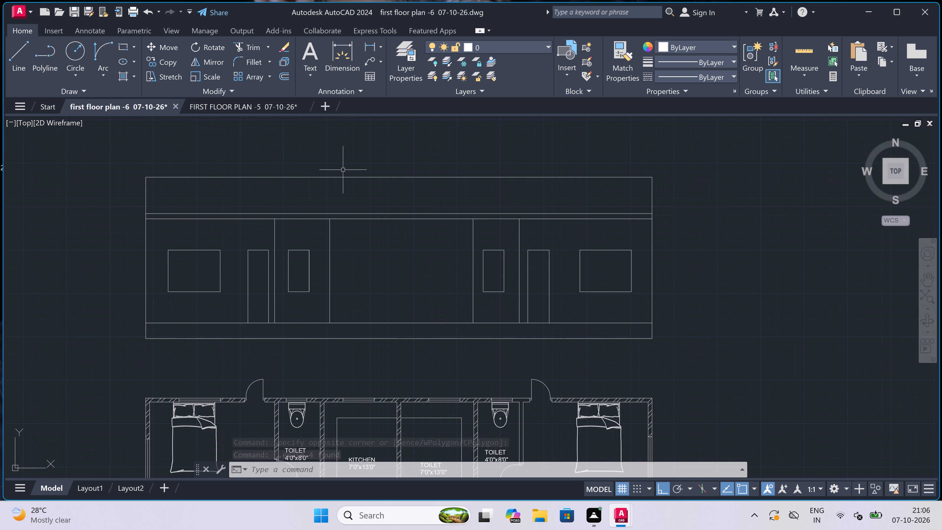
key(l)
key(space)
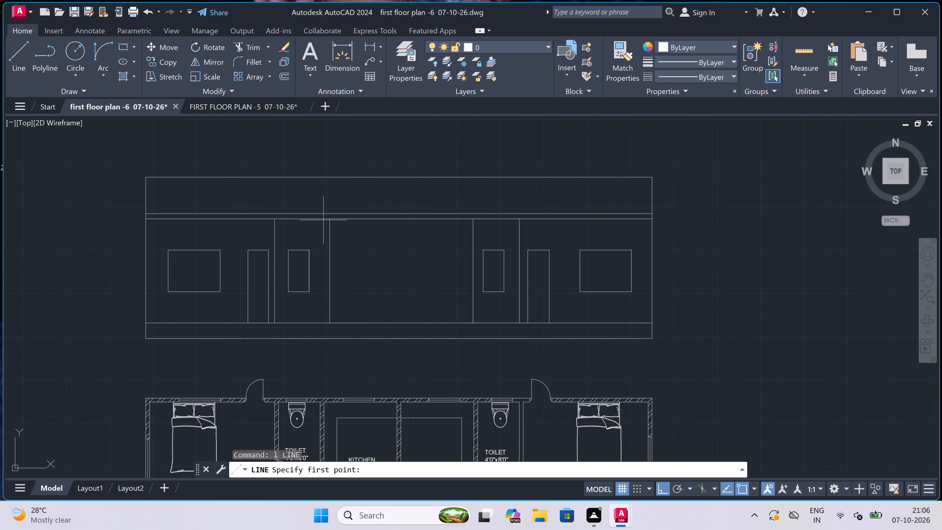
click(328, 220)
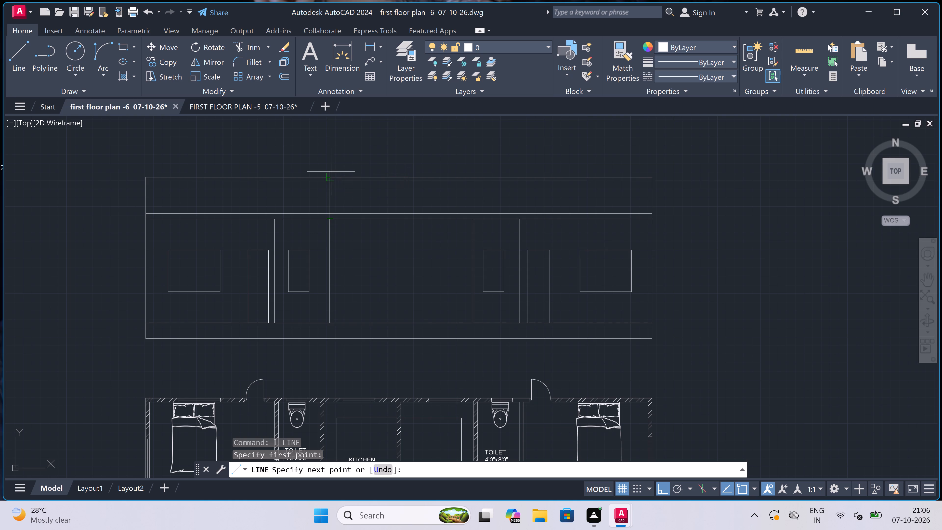
click(331, 175)
key(Escape)
key(space)
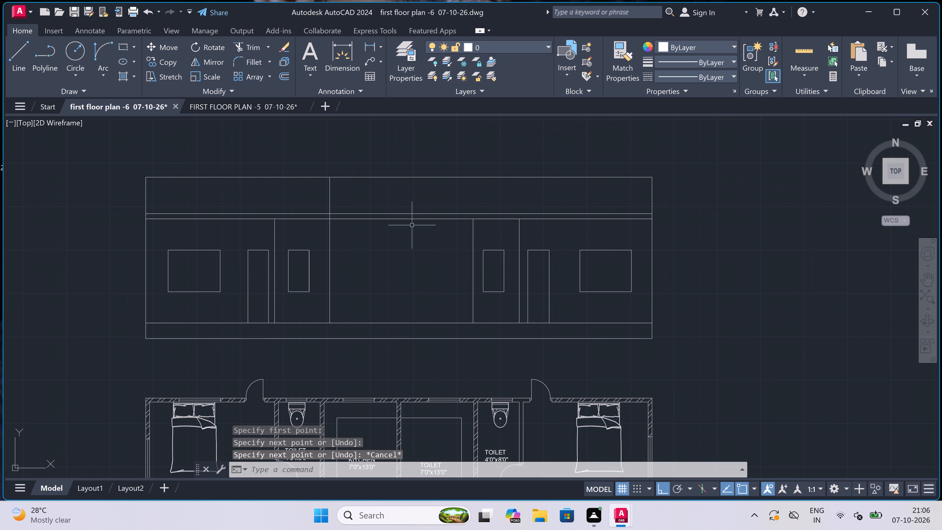
click(472, 219)
click(476, 178)
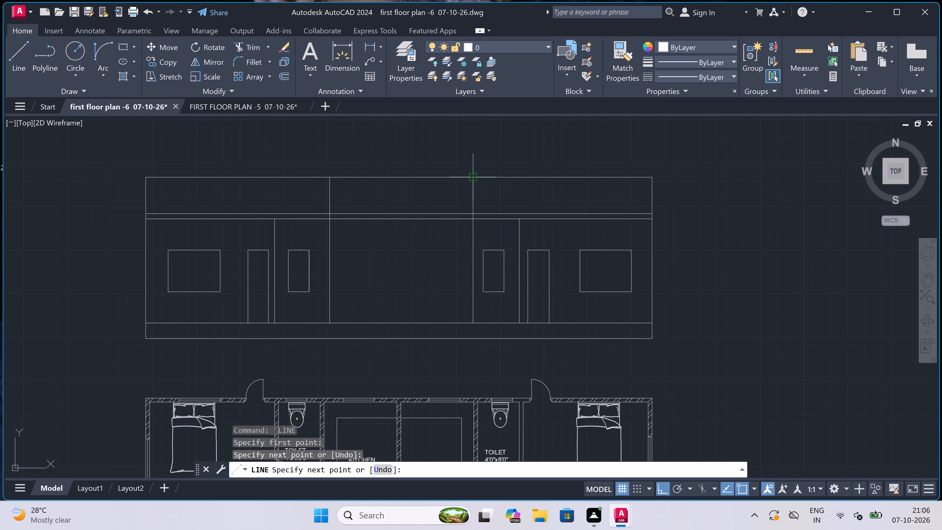
key(Escape)
Erase the slab's bottom line across the elevation.
click(422, 218)
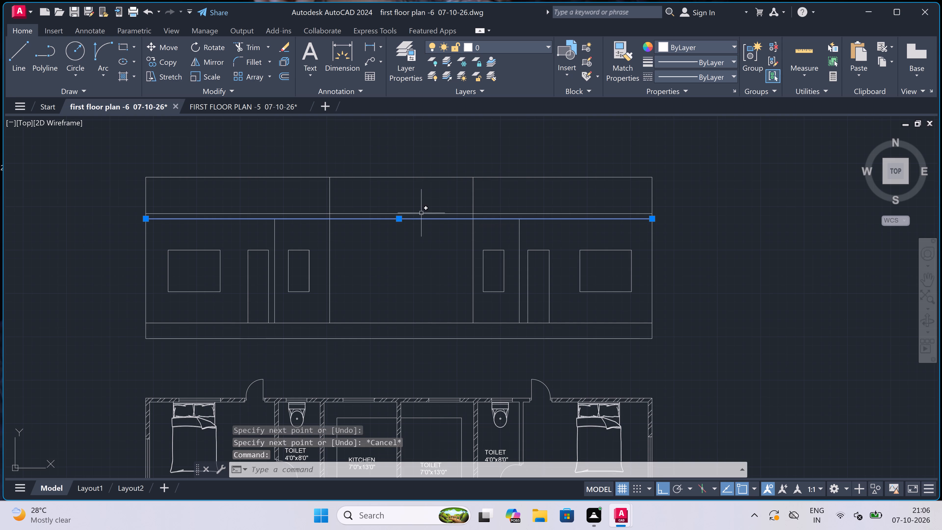
key(Delete)
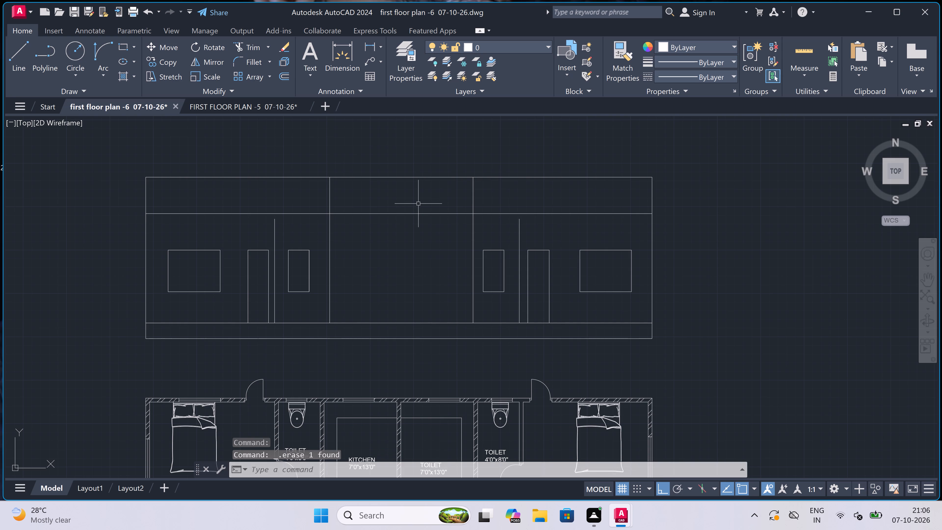
Draw a line 2' outward from the elevation's east bottom corner and continue it vertically up past the top line.
key(l)
key(space)
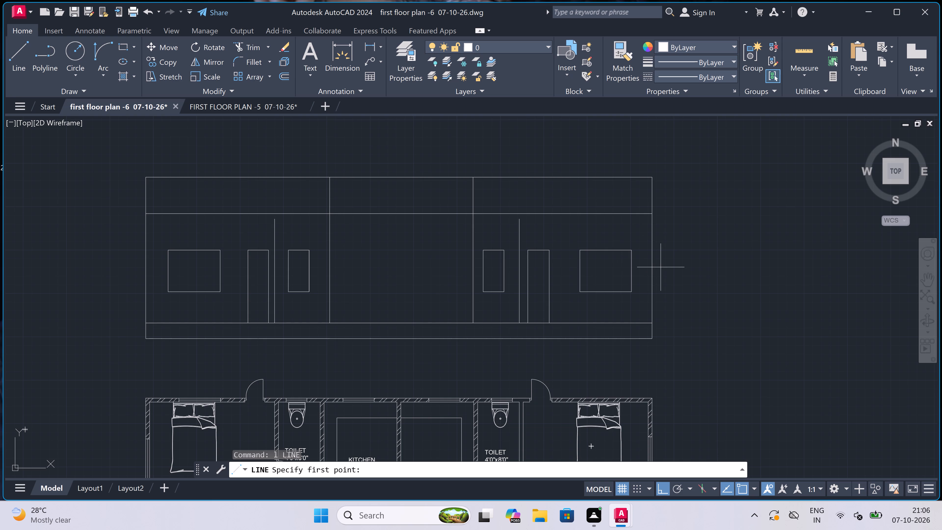
click(654, 338)
key(2)
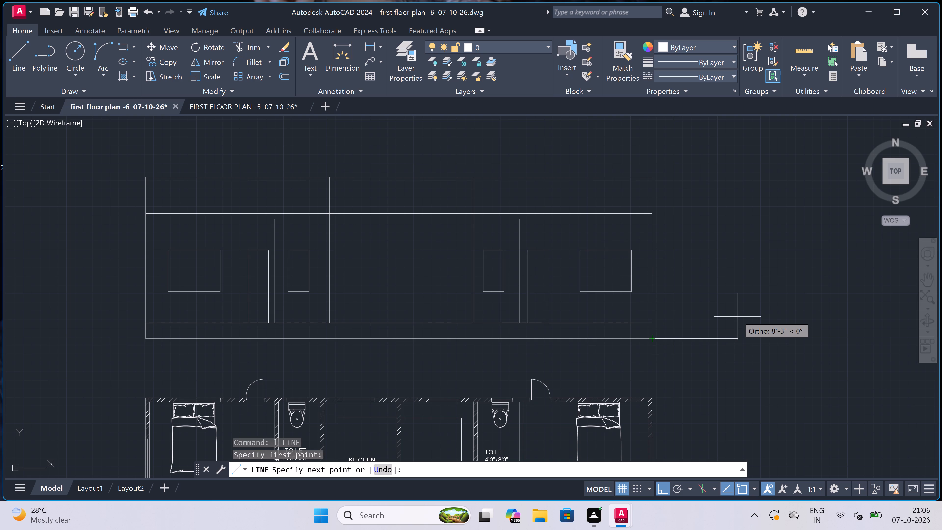
key(apostrophe)
key(space)
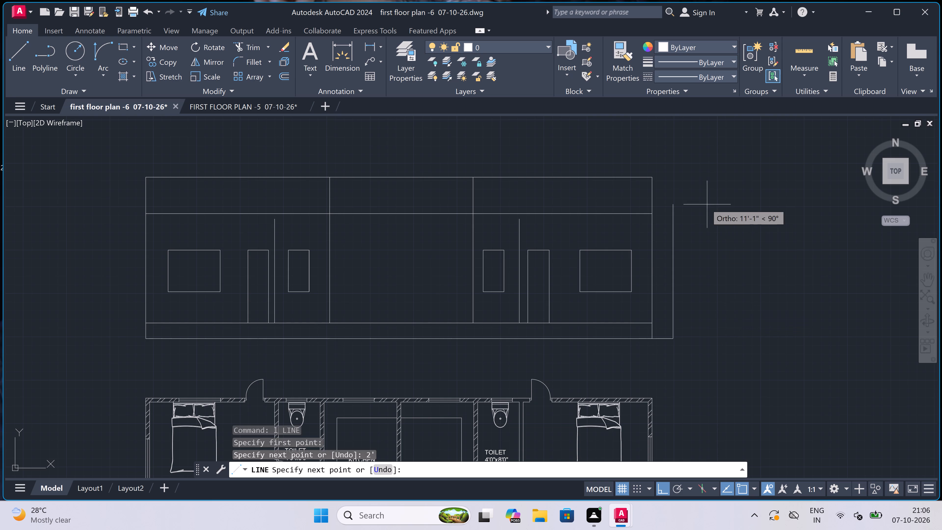
click(672, 167)
key(Escape)
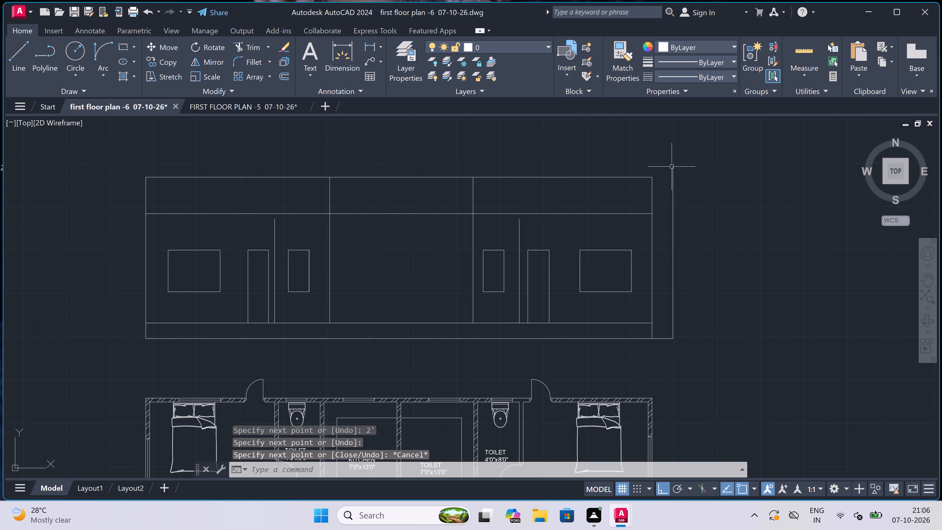
Draw a line 2' outward from the elevation's west bottom corner and continue it vertically up past the top line.
key(space)
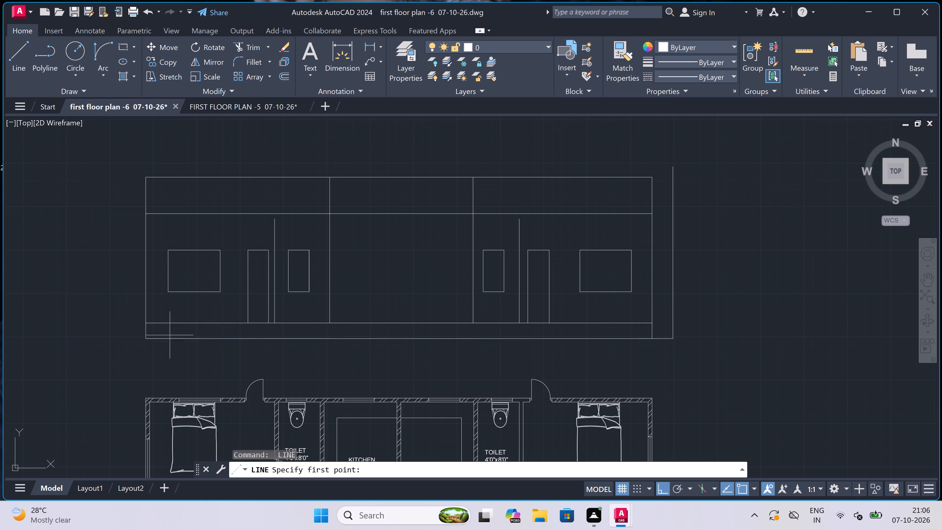
click(141, 337)
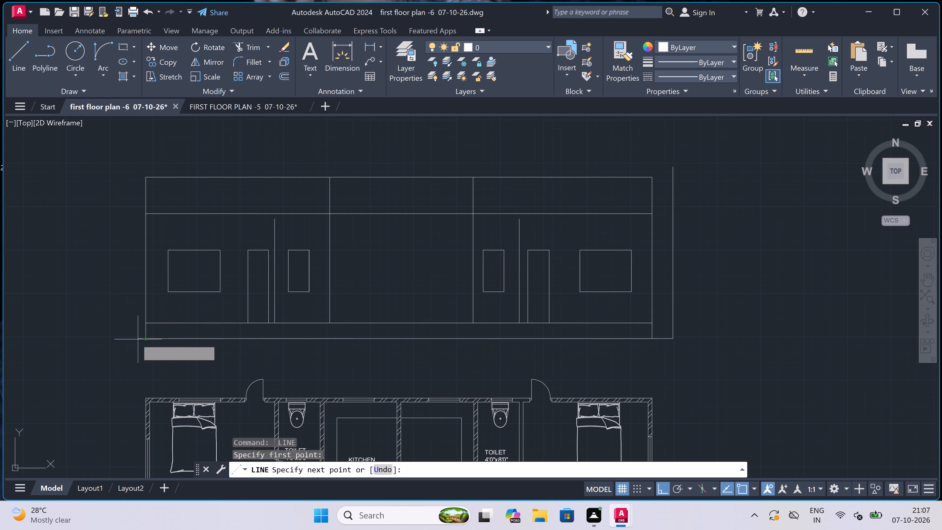
key(2)
key(apostrophe)
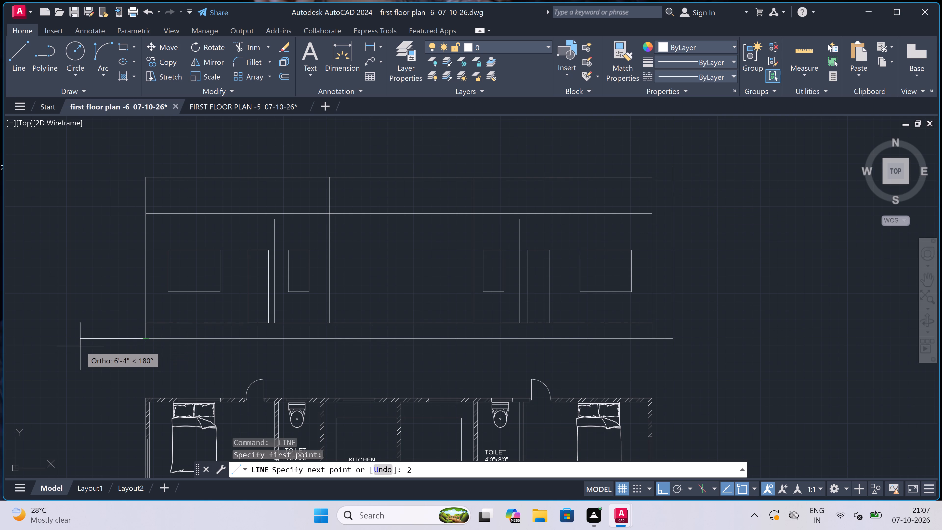
key(space)
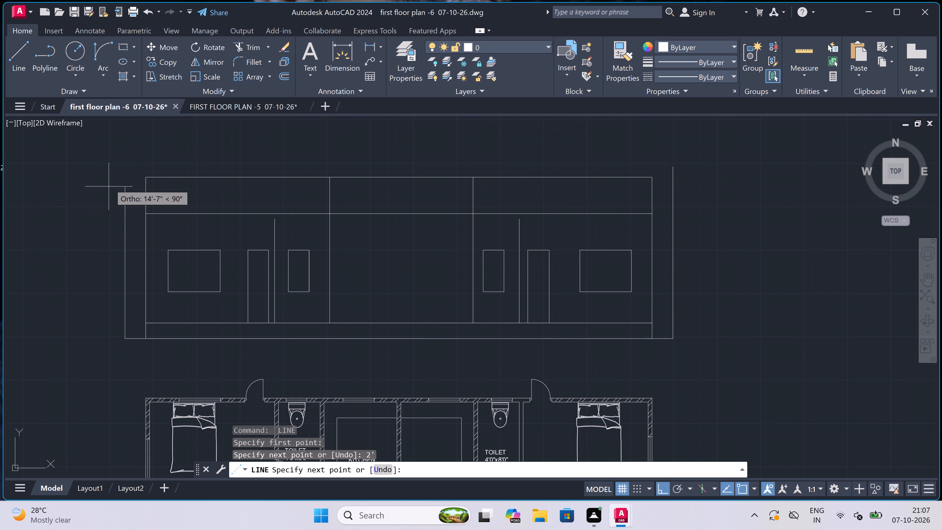
click(124, 157)
key(Escape)
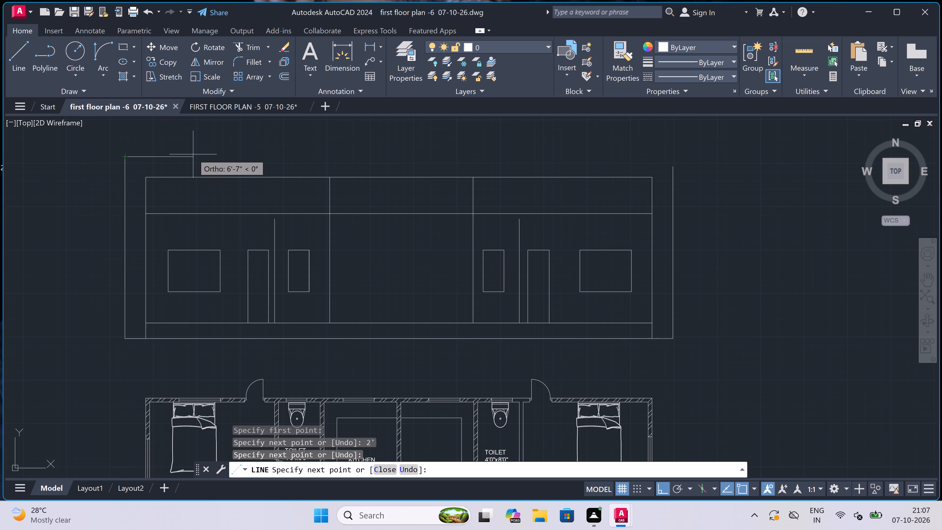
Extend the elevation's top line and the slab line to the outer vertical lines at both ends.
text(ex)
key(space)
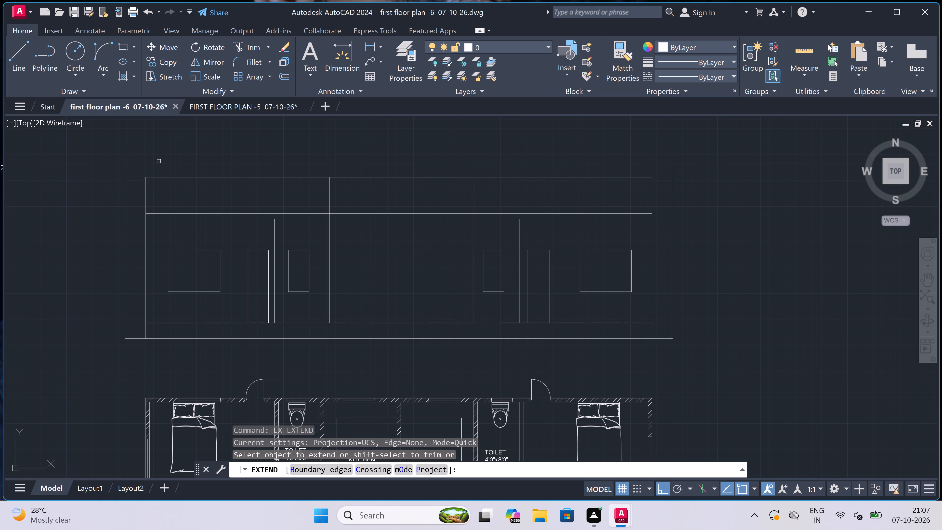
click(159, 161)
click(154, 247)
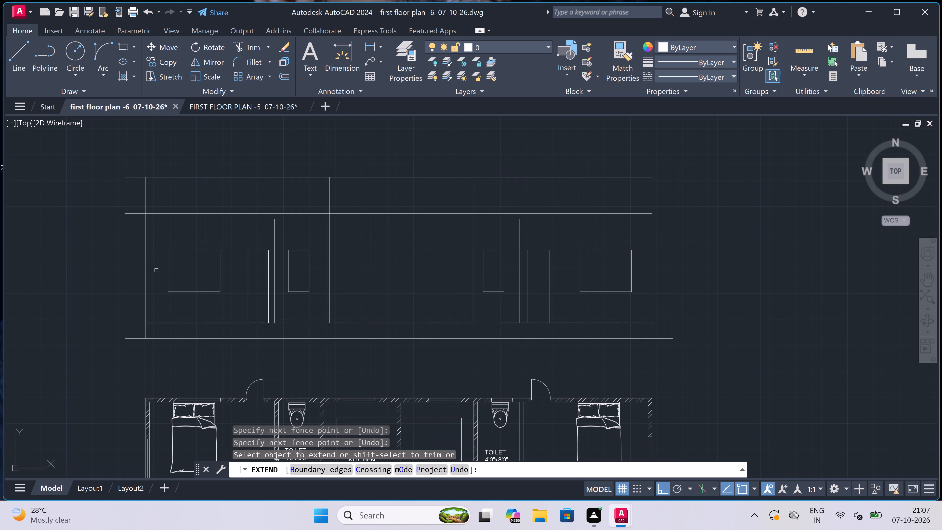
click(611, 221)
click(627, 160)
key(Escape)
Trim the east outer vertical line where it projects above the elevation's top line.
key(t)
key(r)
key(space)
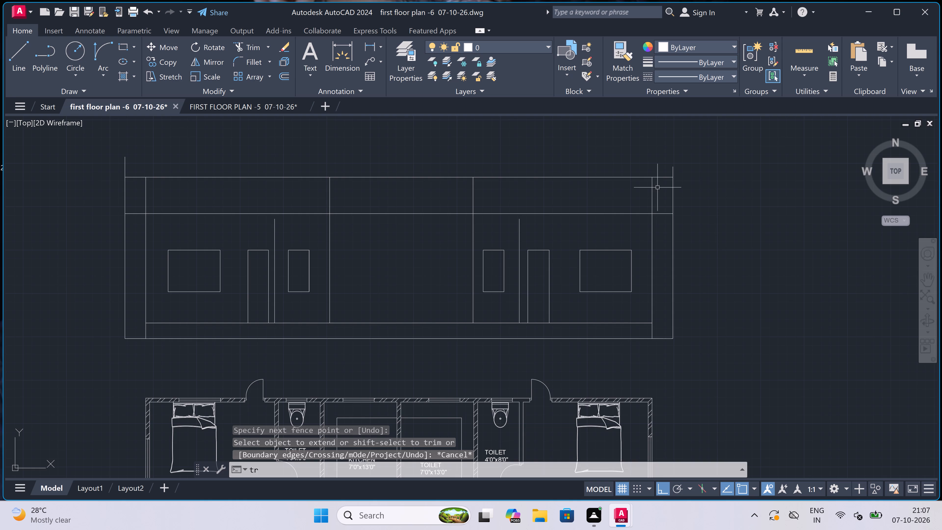
scroll(664, 174, up, 4)
click(665, 173)
click(724, 163)
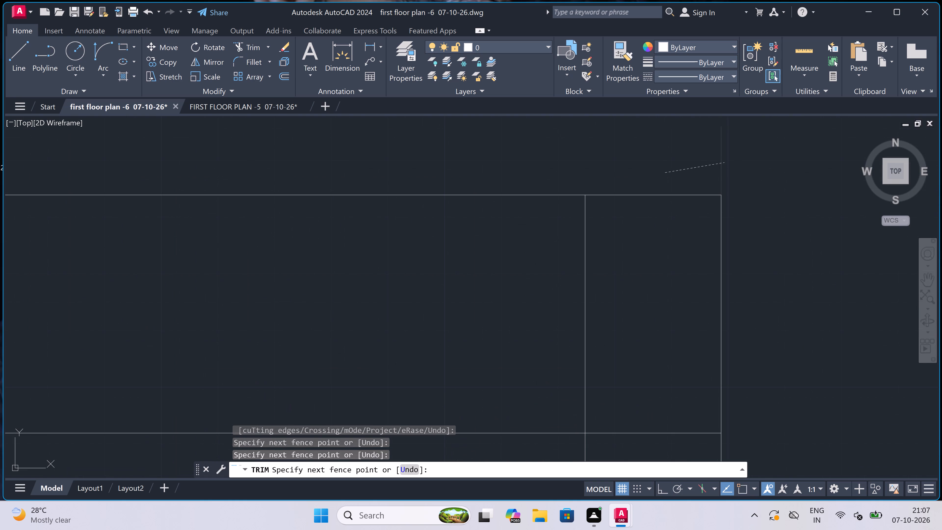
Trim the inner vertical lines crossing the upper band, between the elevation's top line and the slab line.
scroll(726, 165, down, 3)
click(711, 198)
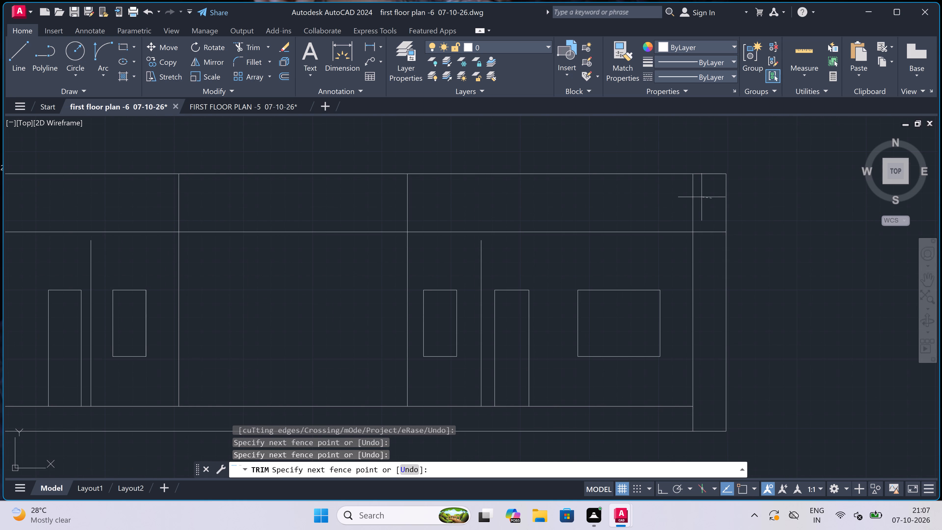
scroll(702, 197, down, 3)
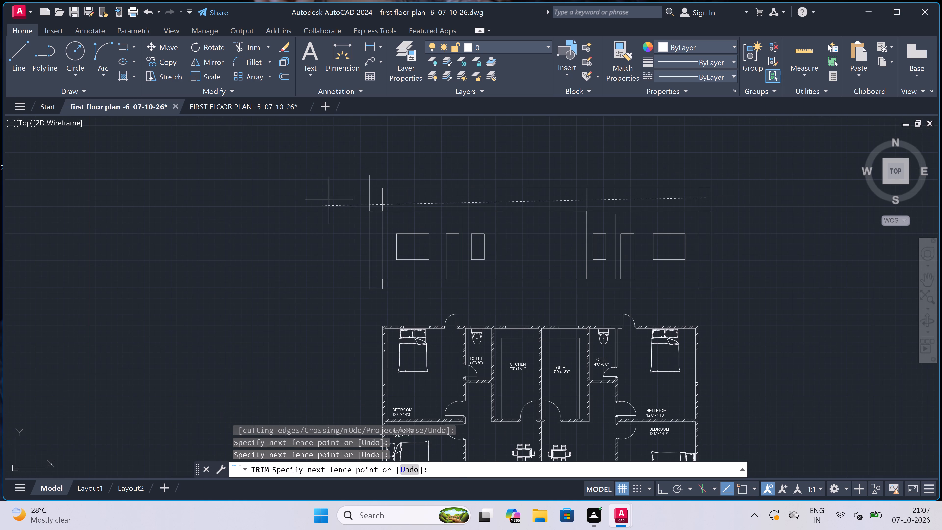
scroll(371, 189, up, 3)
scroll(372, 207, down, 3)
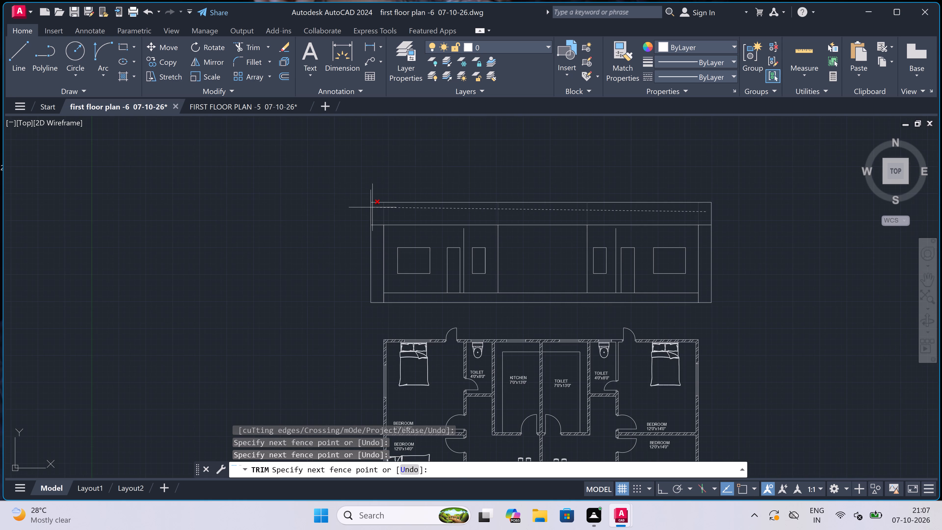
scroll(372, 207, up, 3)
click(373, 207)
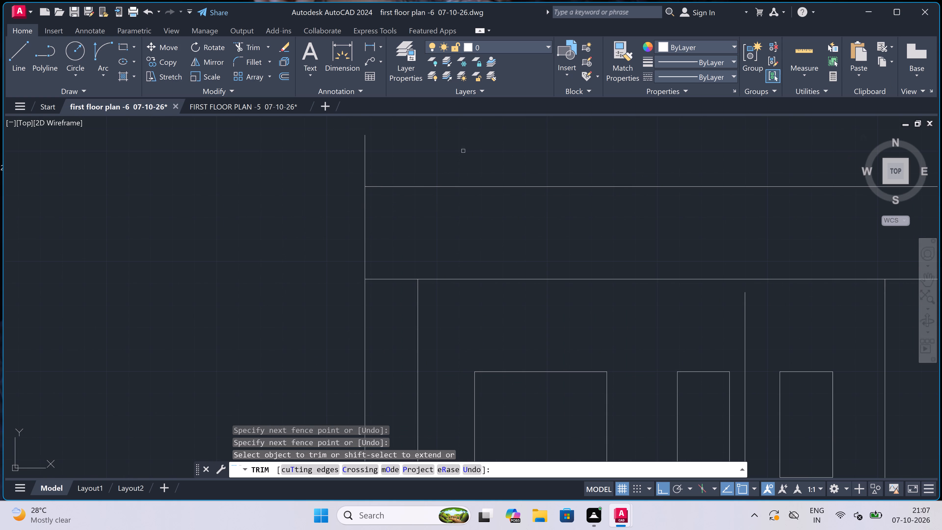
Trim the west outer vertical line where it projects above the elevation's top line.
click(371, 167)
click(356, 172)
Trim away the west outer vertical below the slab line and the 2' bottom line beyond the west wall.
scroll(356, 172, down, 4)
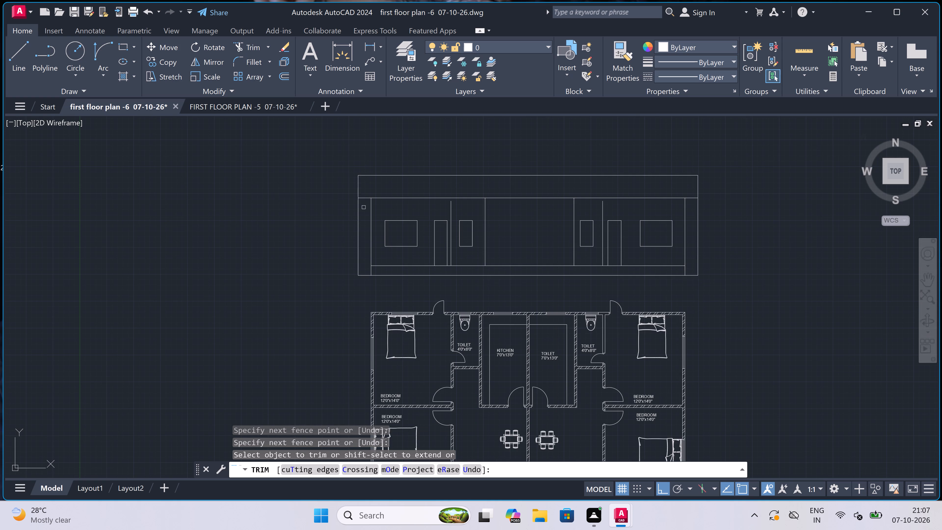
click(362, 211)
click(353, 219)
scroll(368, 274, up, 4)
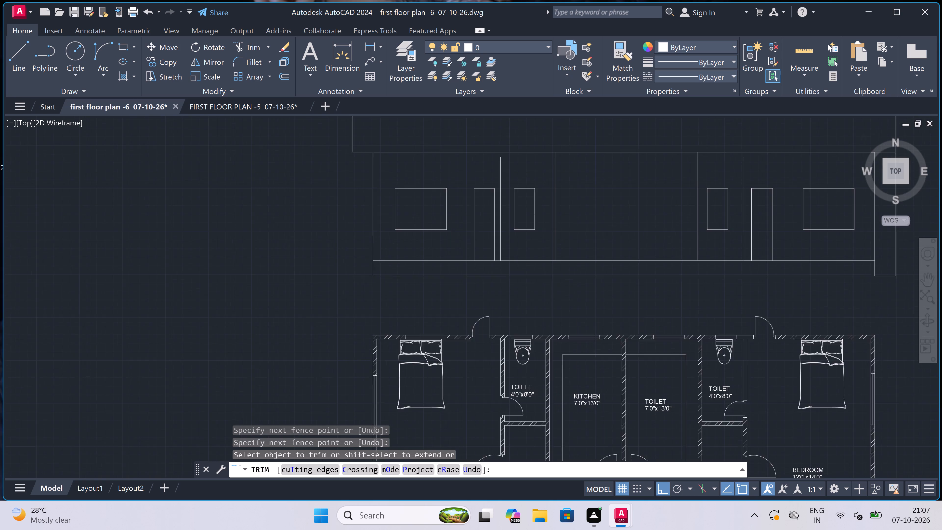
click(366, 274)
click(338, 321)
Trim the slab and bottom lines beyond the east wall, and the east outer vertical below the roof band.
scroll(309, 247, down, 5)
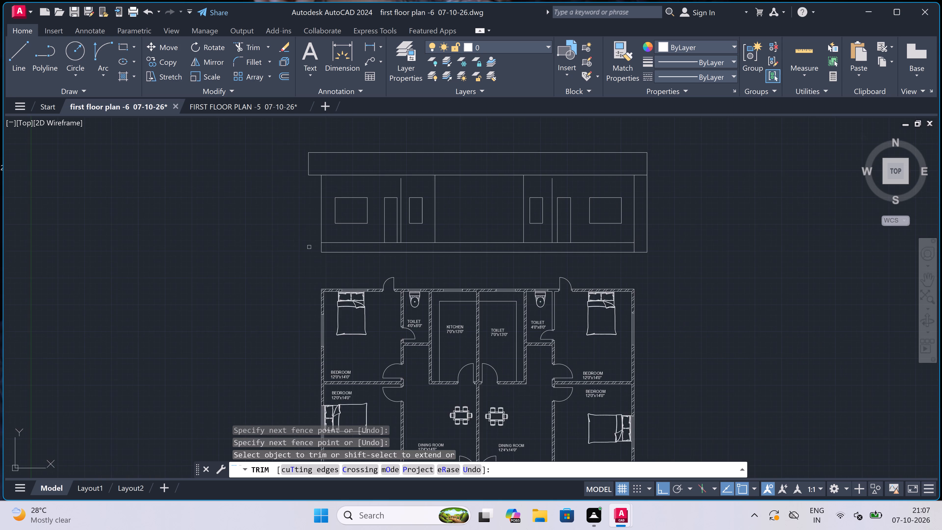
scroll(309, 245, down, 2)
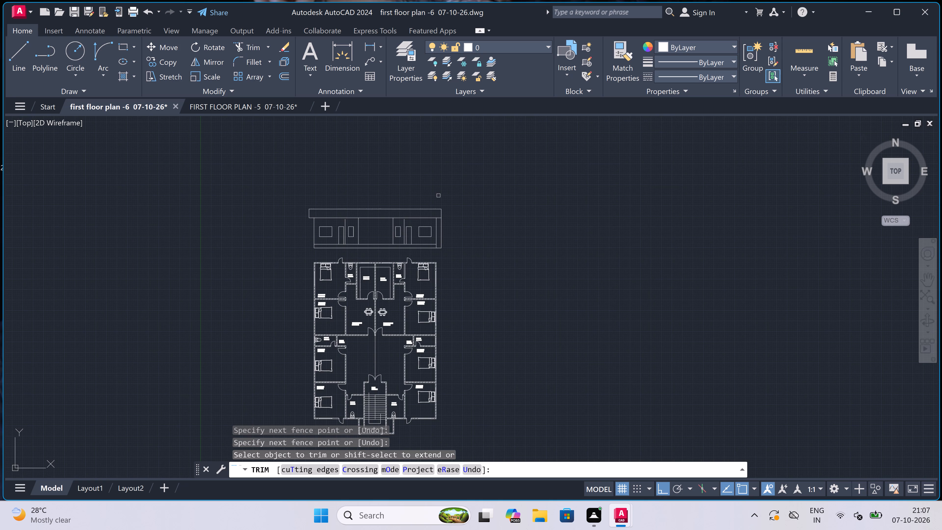
scroll(431, 254, up, 2)
scroll(450, 229, up, 3)
click(450, 229)
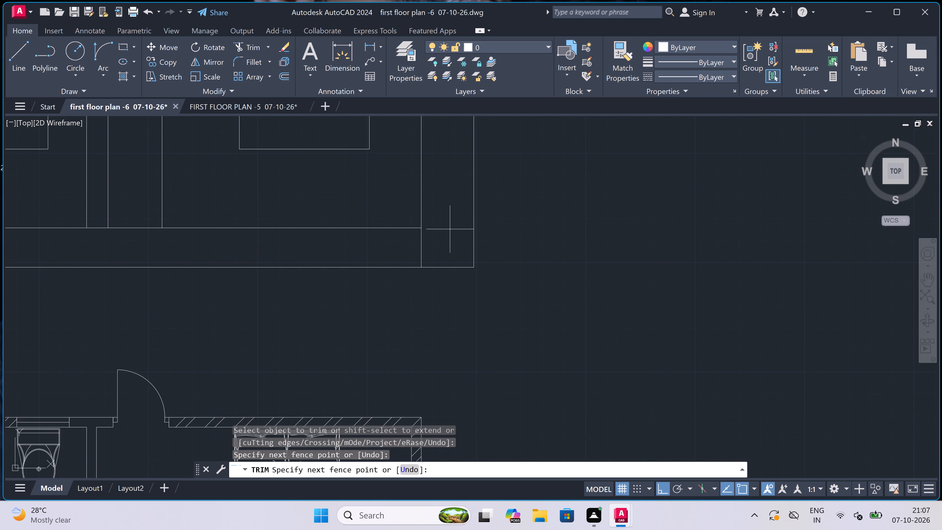
click(452, 272)
drag(468, 252, 475, 256)
scroll(493, 244, down, 2)
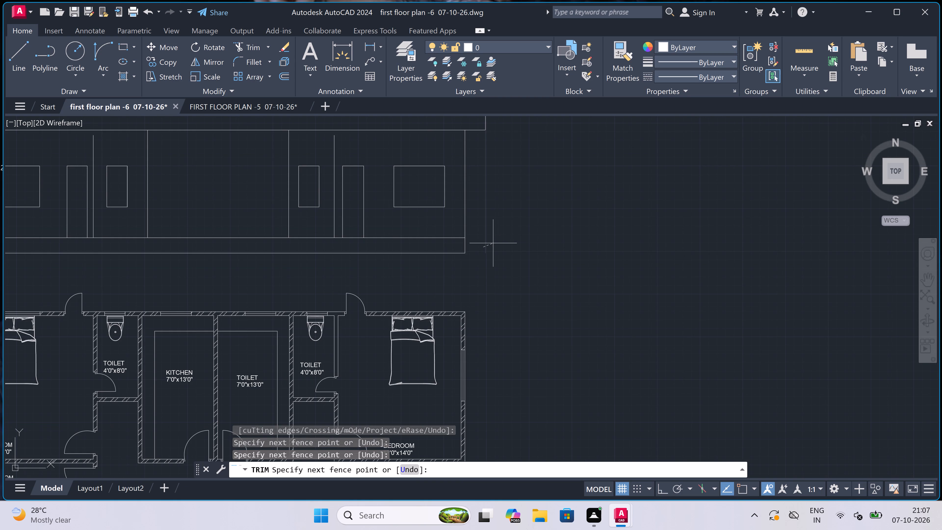
click(495, 241)
scroll(496, 240, down, 5)
scroll(483, 228, up, 3)
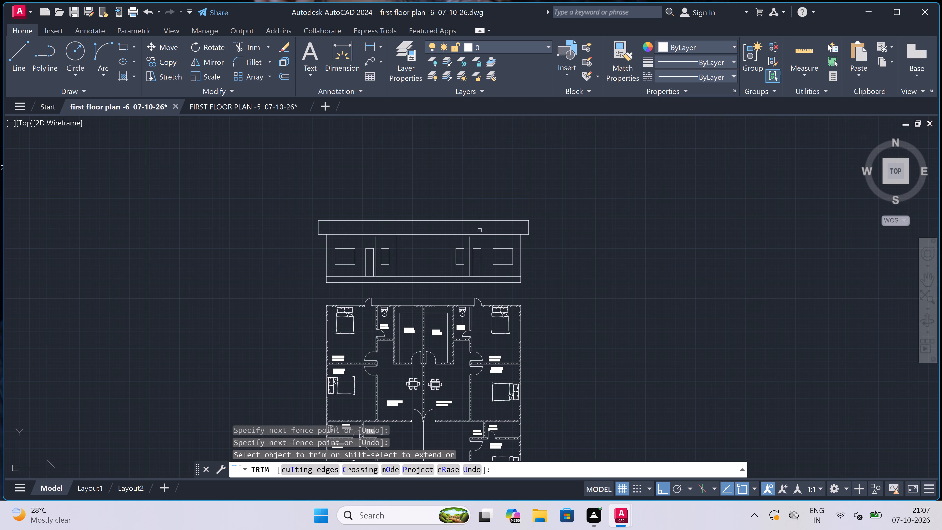
key(Escape)
Draw two vertical lines across the roof band, from the tops of the central bay's wall edges to the top line.
scroll(410, 223, up, 1)
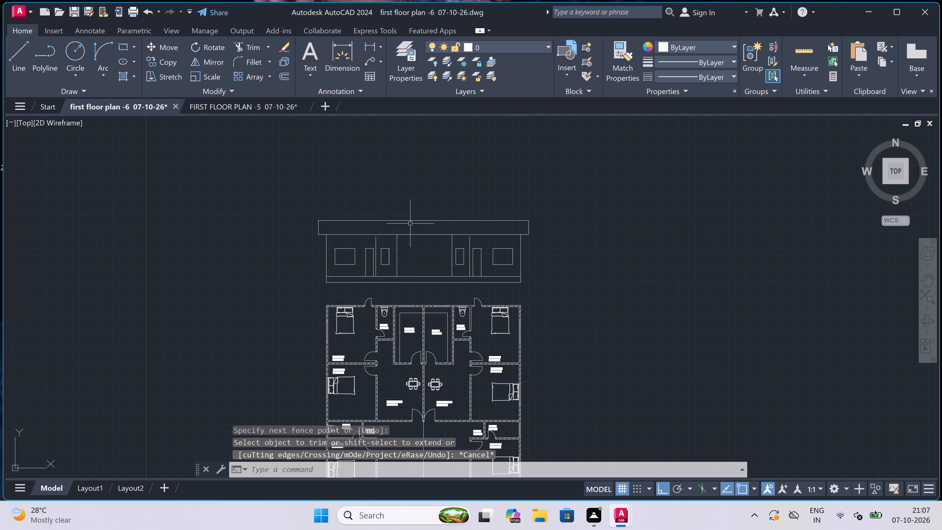
scroll(410, 223, up, 1)
key(l)
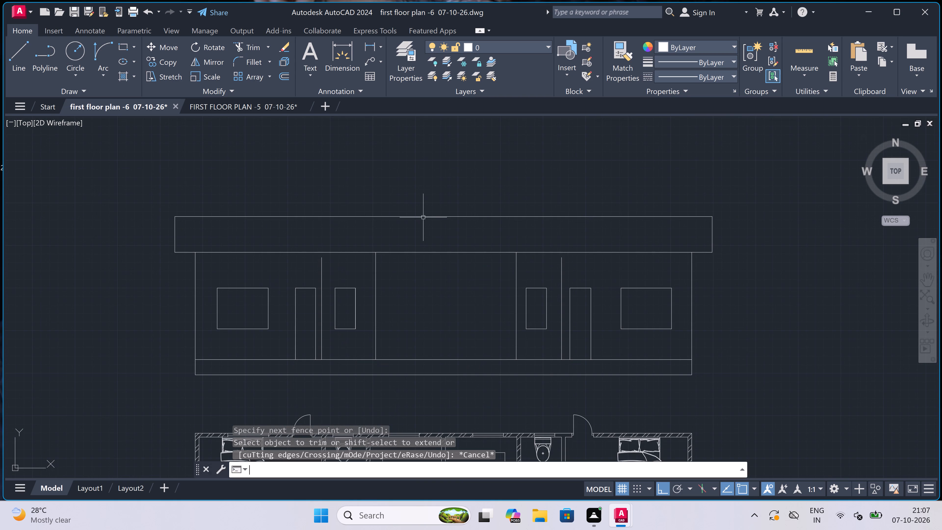
key(space)
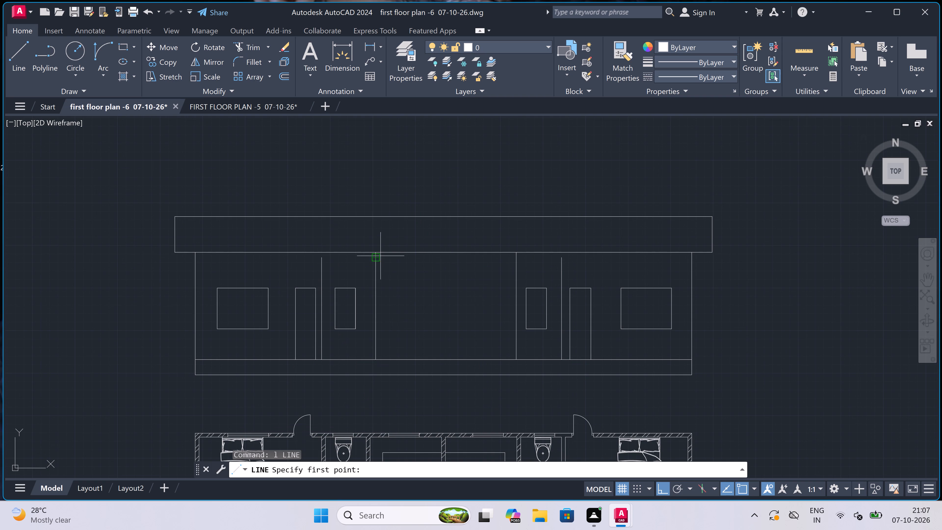
click(376, 255)
click(376, 218)
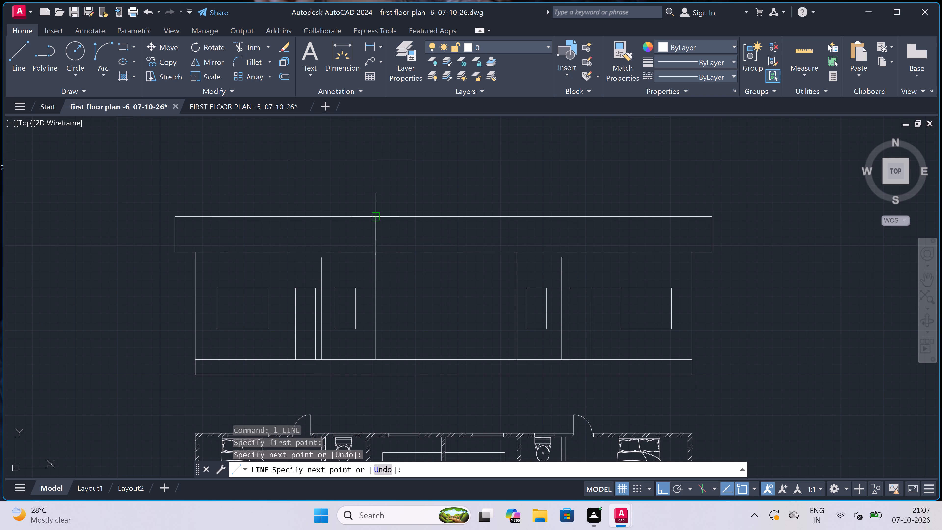
key(Escape)
key(space)
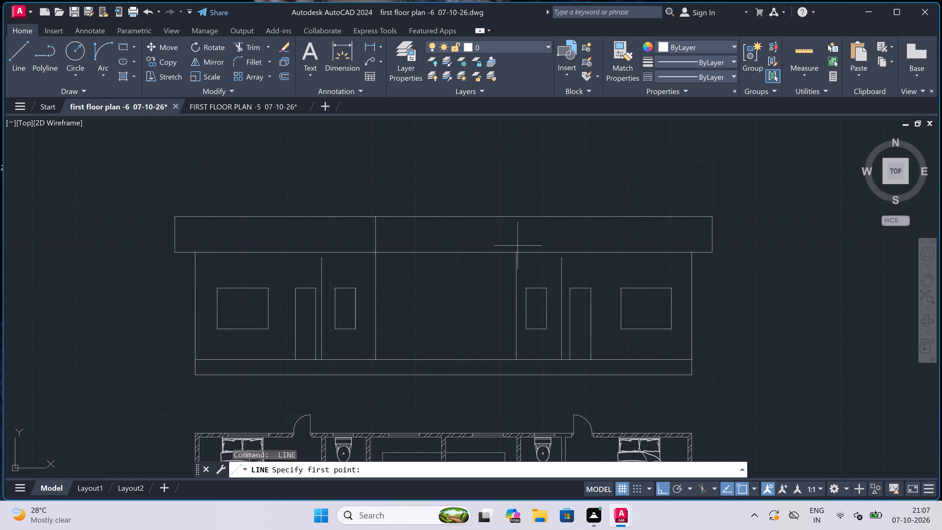
click(517, 249)
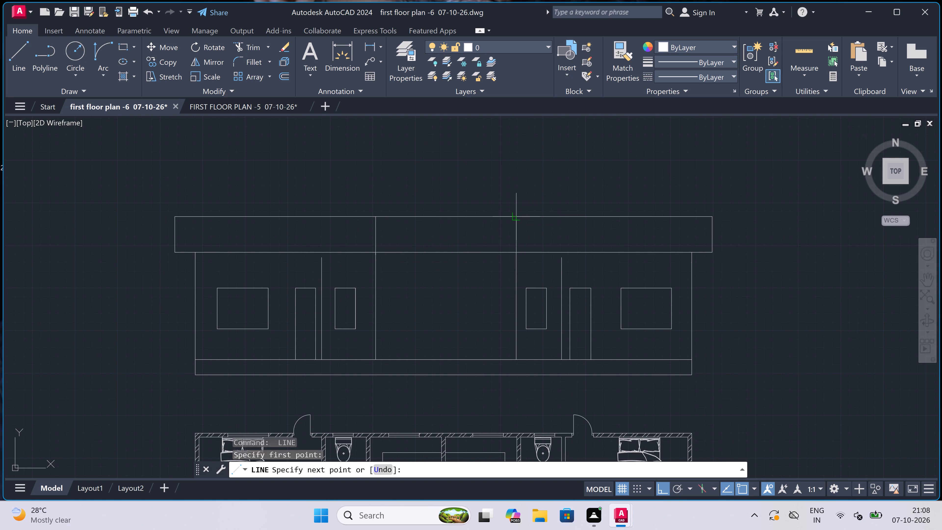
click(515, 219)
key(Escape)
Trim the roof band's lower line between the two central bay verticals.
key(t)
key(r)
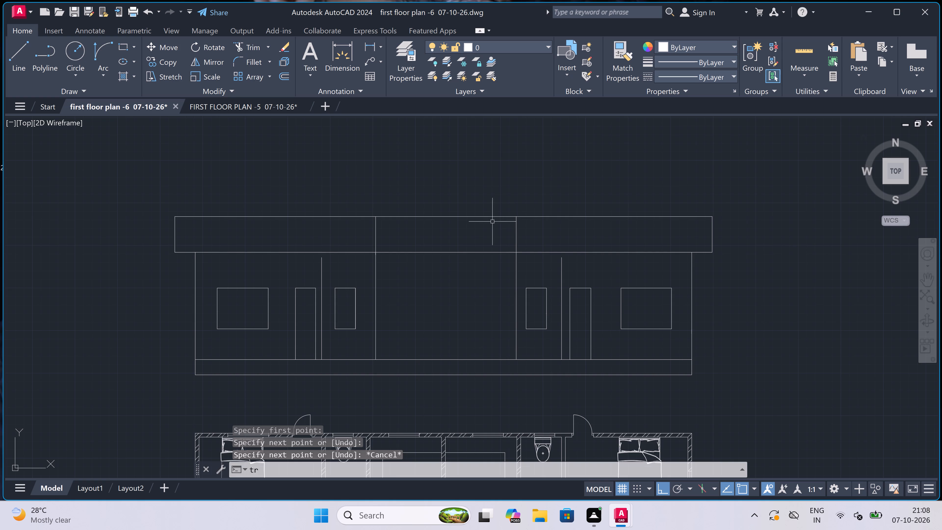
key(space)
click(475, 222)
click(460, 299)
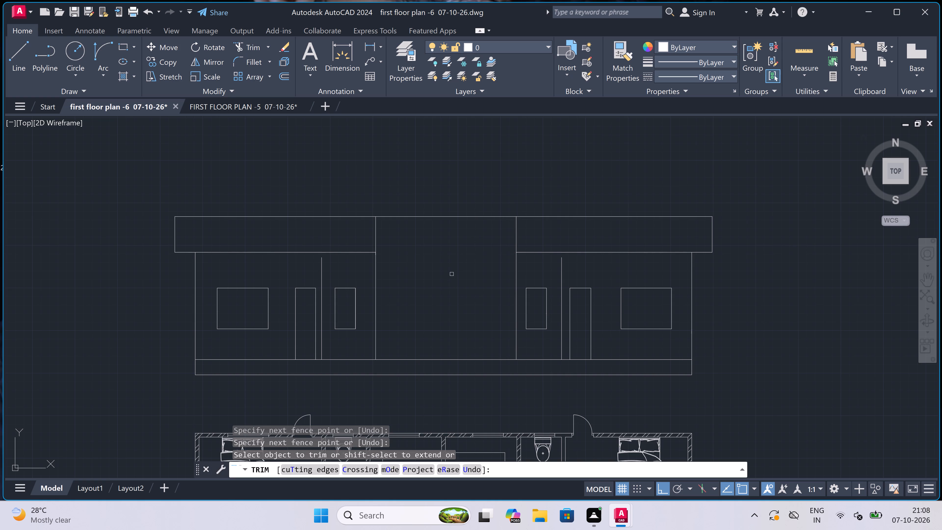
key(Escape)
With Ortho off, draw a sloping line from the roof band's lower east corner down to the east wall edge.
scroll(445, 262, down, 4)
scroll(441, 266, up, 2)
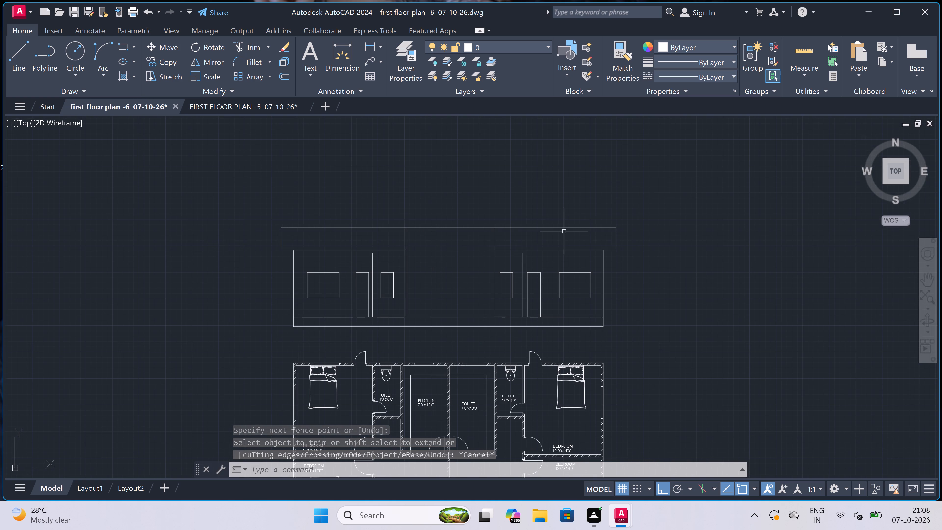
key(l)
key(space)
scroll(618, 250, up, 2)
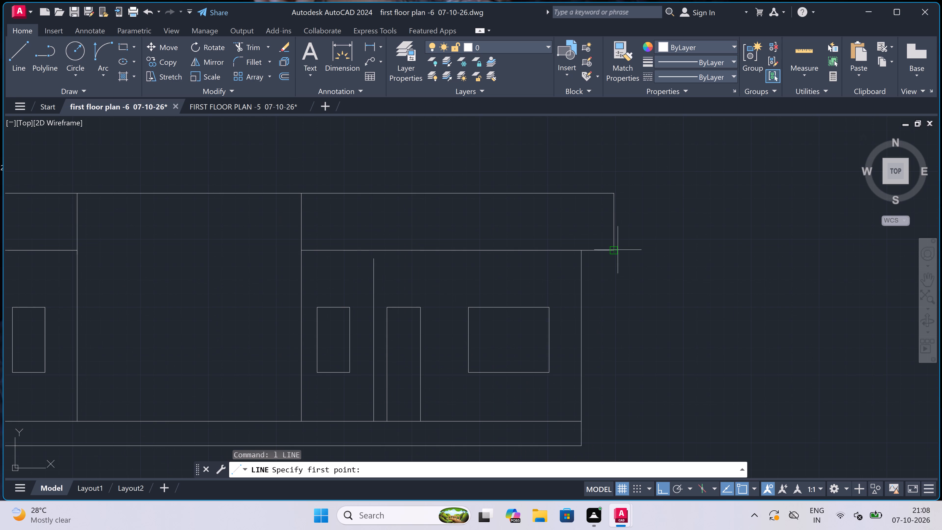
click(615, 246)
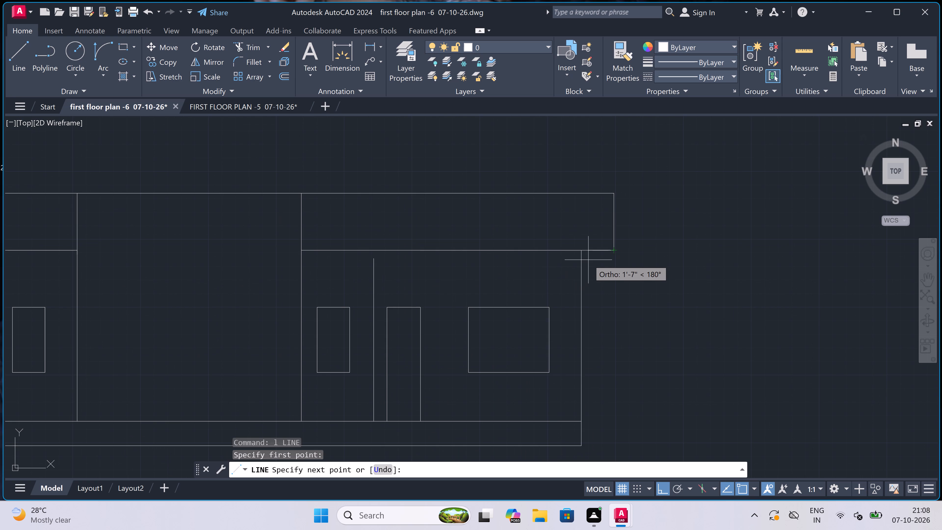
key(F8)
scroll(589, 259, up, 3)
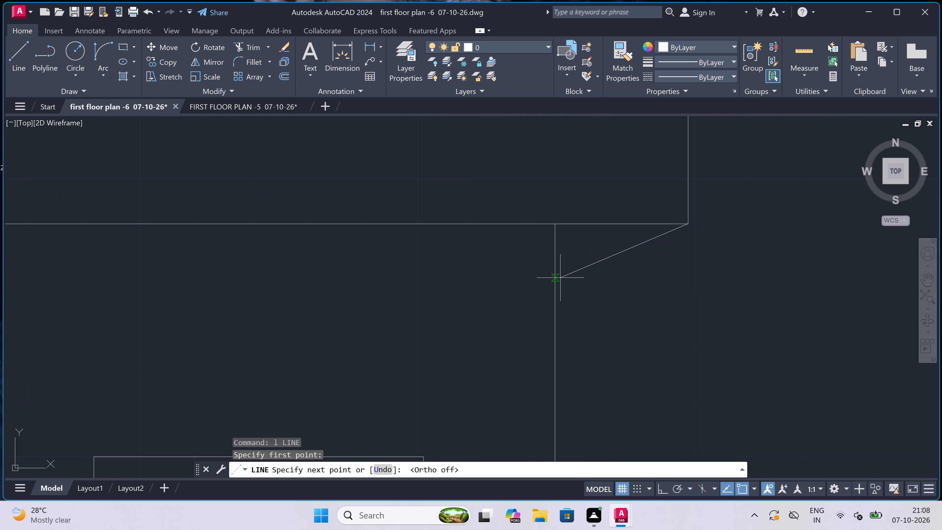
click(559, 278)
key(Escape)
Draw a matching sloping line from the roof band's lower west corner down to the west wall edge.
scroll(598, 256, down, 4)
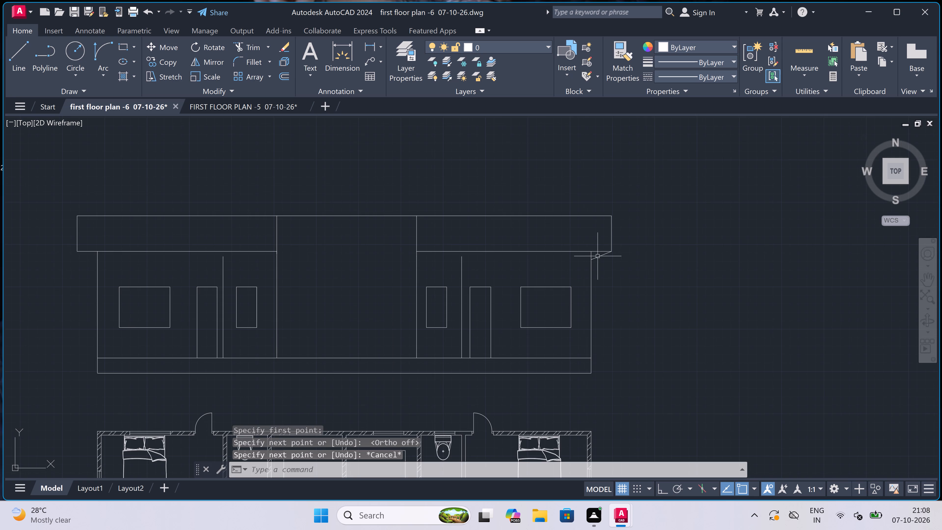
key(space)
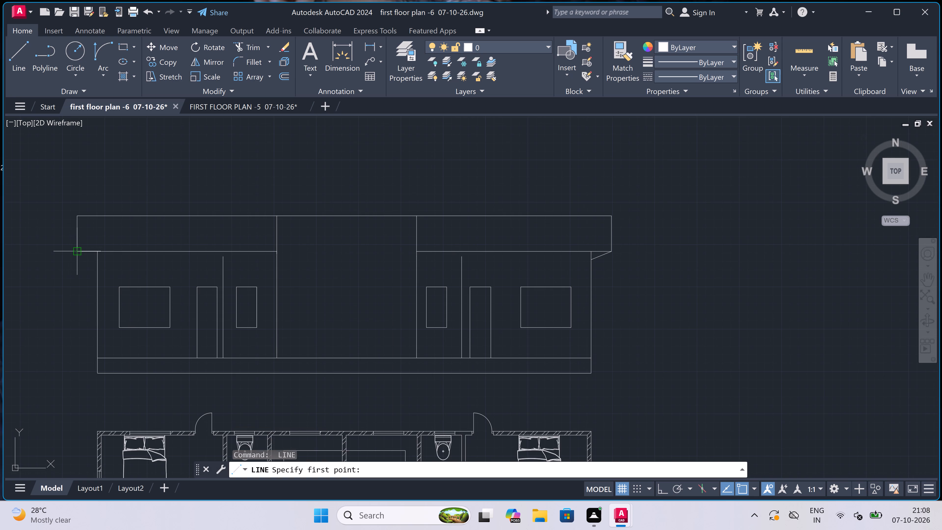
scroll(75, 248, up, 2)
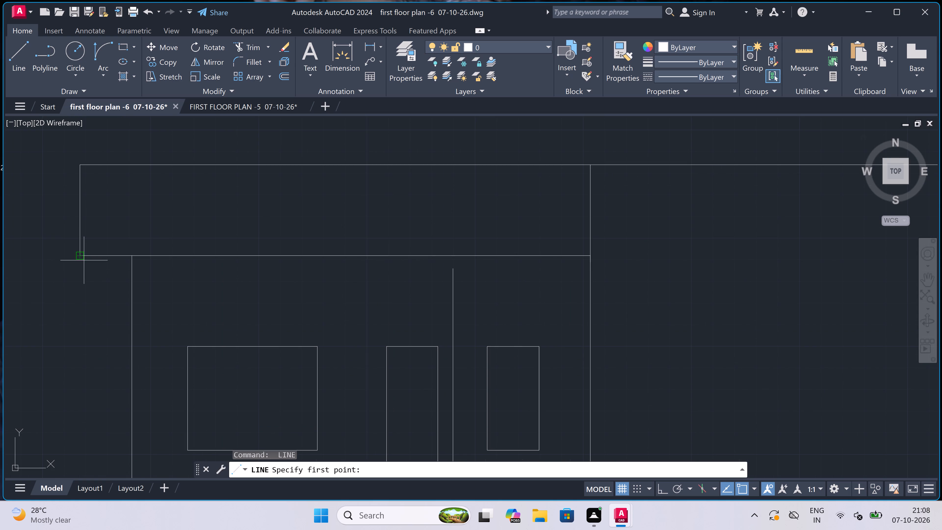
click(80, 257)
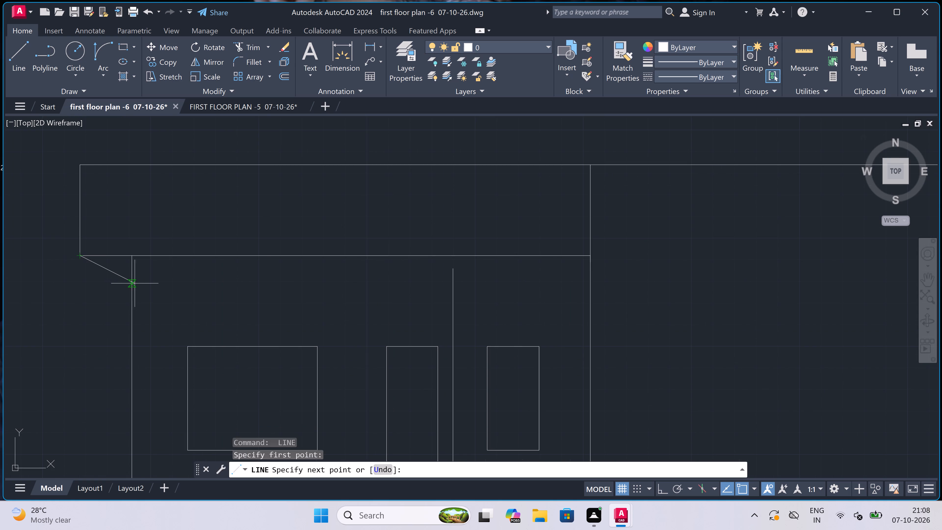
click(132, 285)
key(Escape)
Extend the two short wall-edge verticals beside the doors up to the roof band's lower line.
scroll(306, 241, down, 3)
key(e)
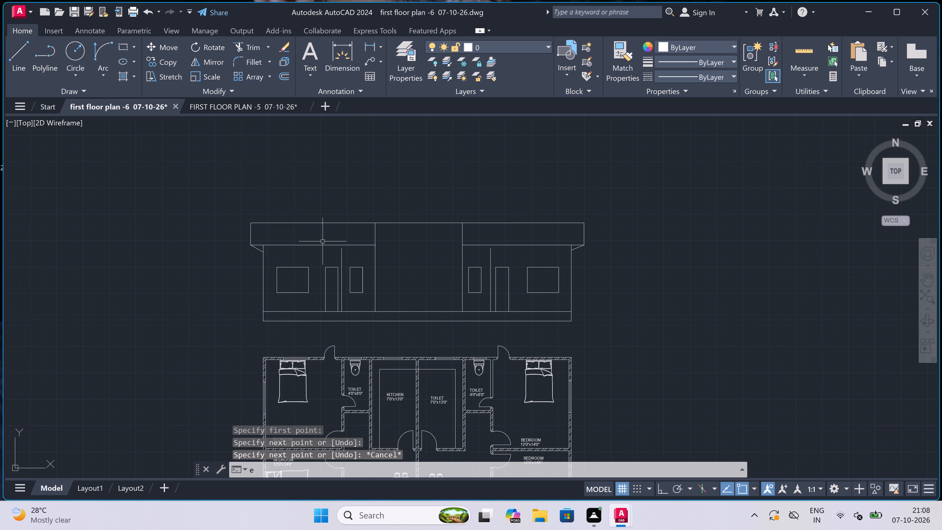
key(x)
key(space)
scroll(341, 254, up, 2)
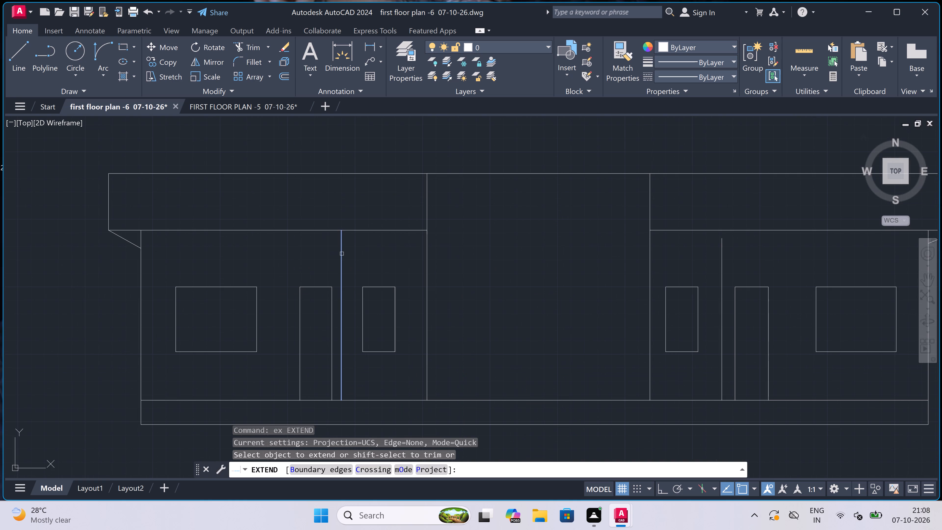
click(342, 254)
scroll(342, 254, down, 2)
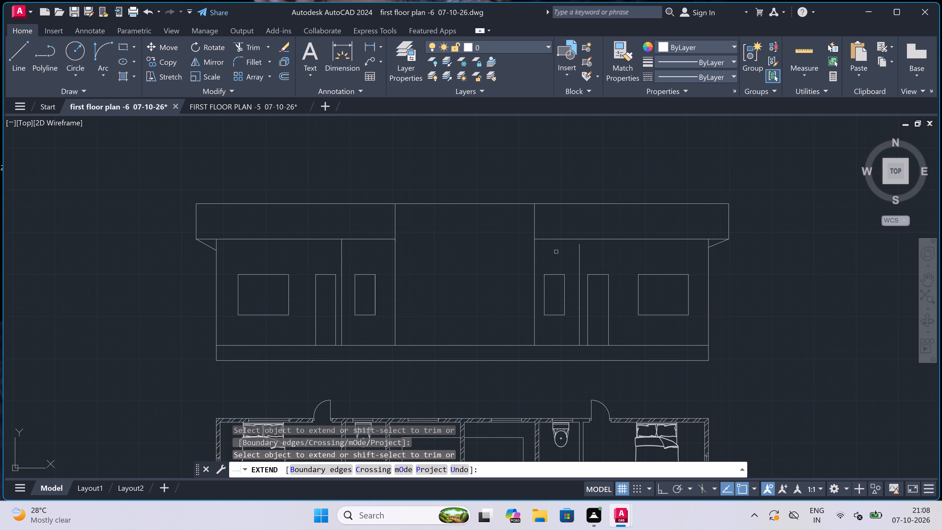
click(580, 250)
key(Escape)
Draw an inner frame rectangle just inside the outline of the large west window.
text(rec)
key(space)
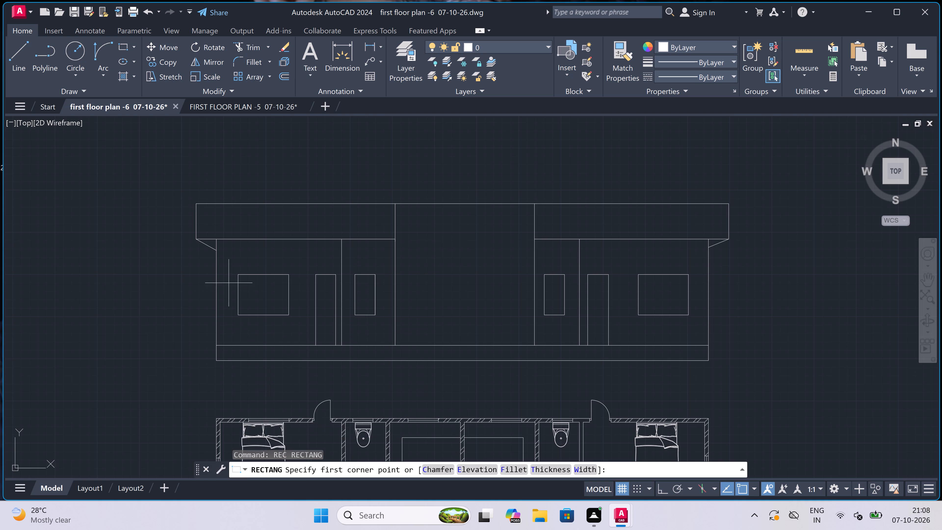
scroll(241, 277, up, 5)
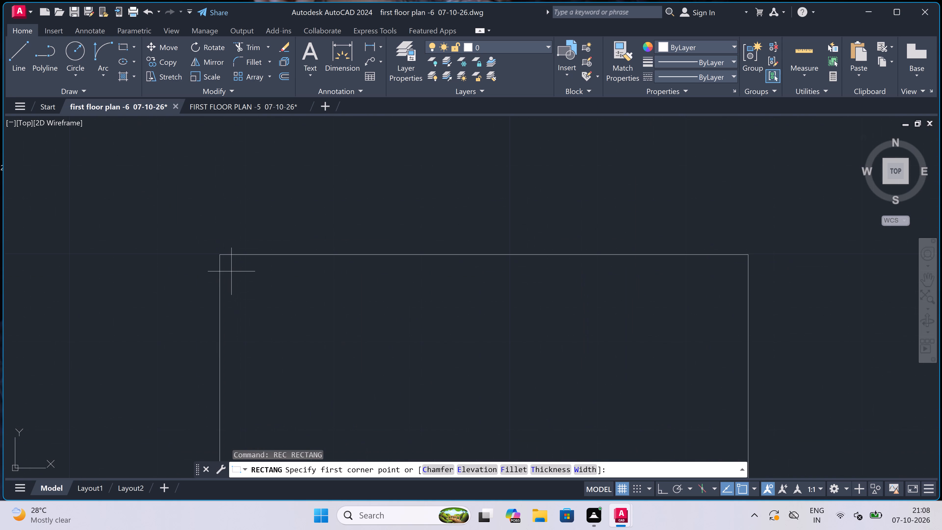
scroll(228, 262, up, 1)
click(227, 270)
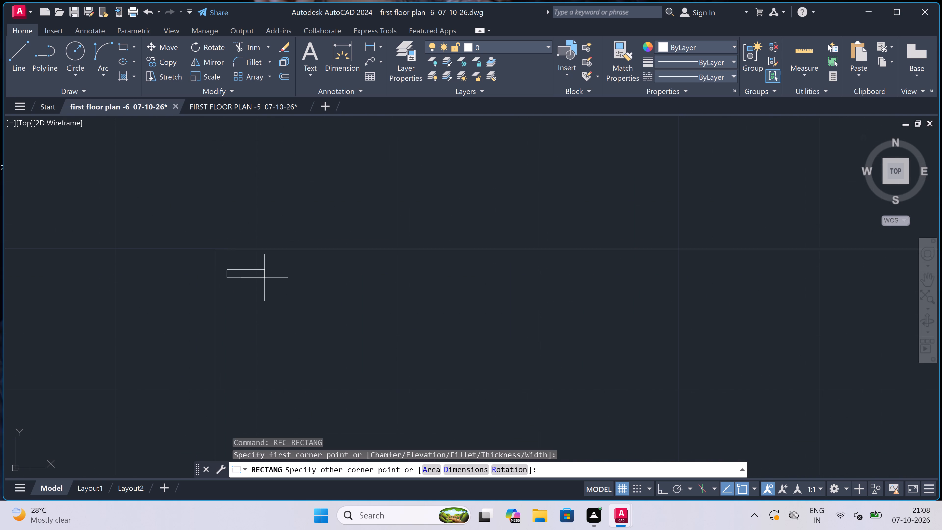
scroll(265, 278, down, 3)
scroll(406, 367, down, 3)
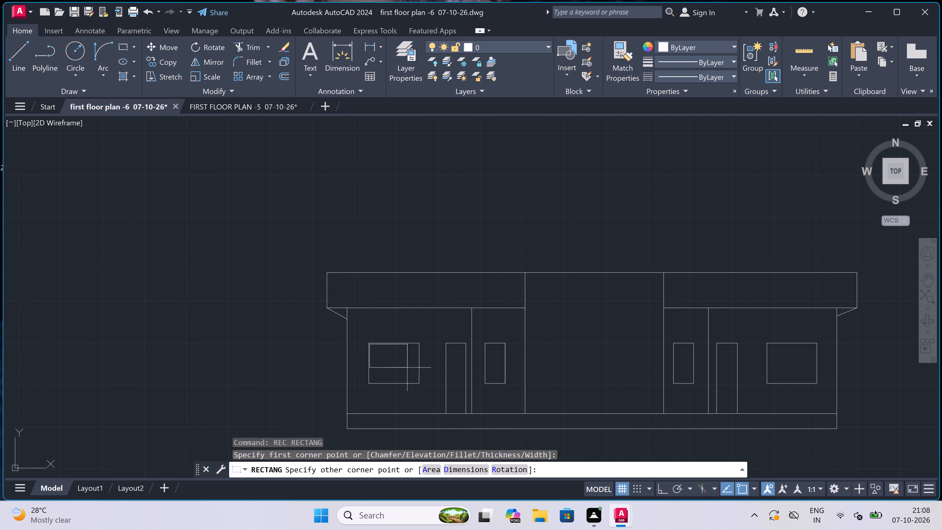
scroll(409, 379, up, 3)
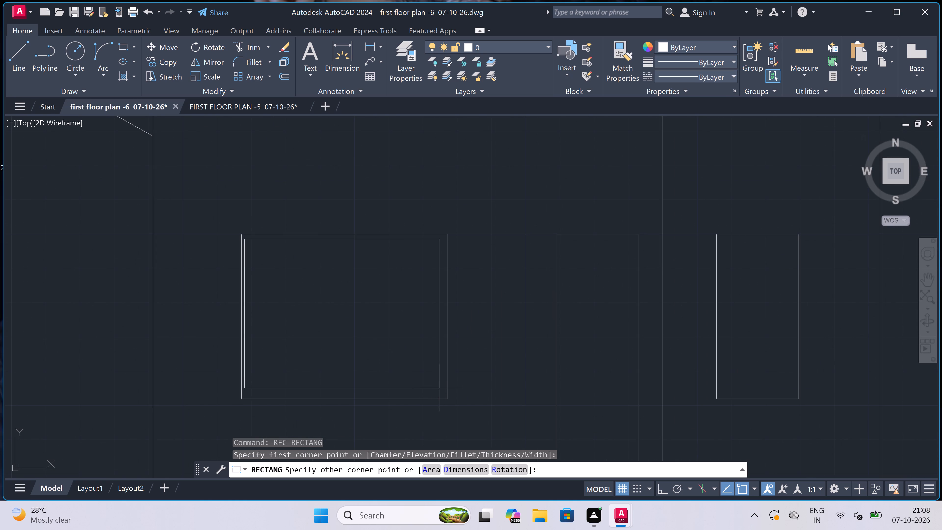
scroll(441, 391, up, 2)
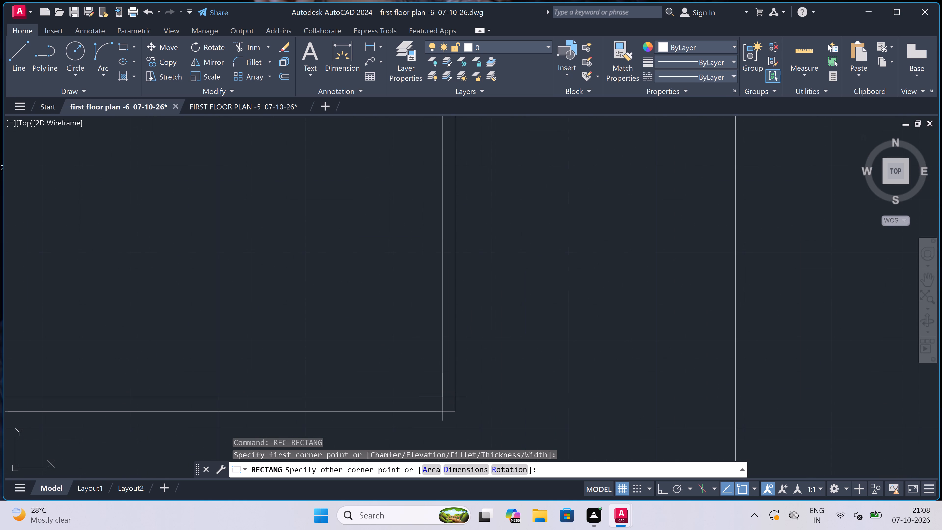
click(443, 397)
Draw an inner frame rectangle just inside the west door outline, ending on the plinth's top line.
scroll(434, 378, down, 3)
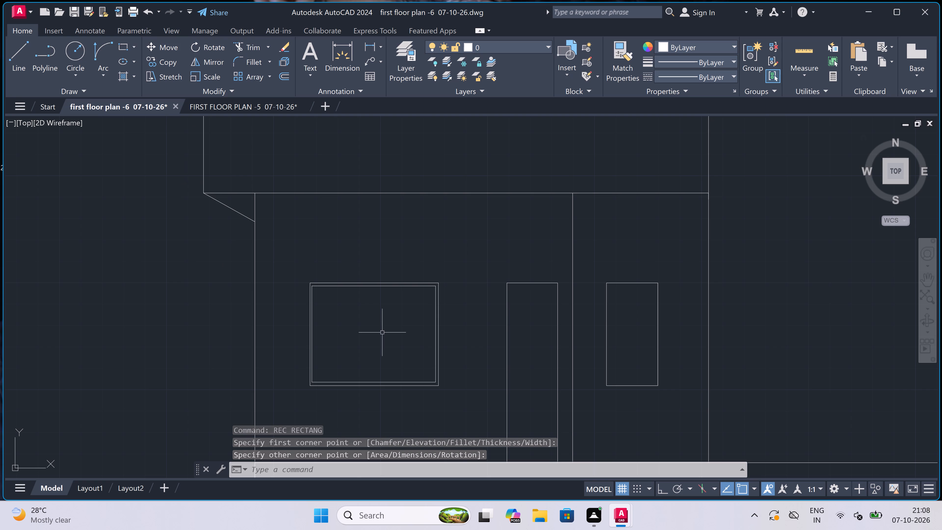
scroll(387, 257, down, 2)
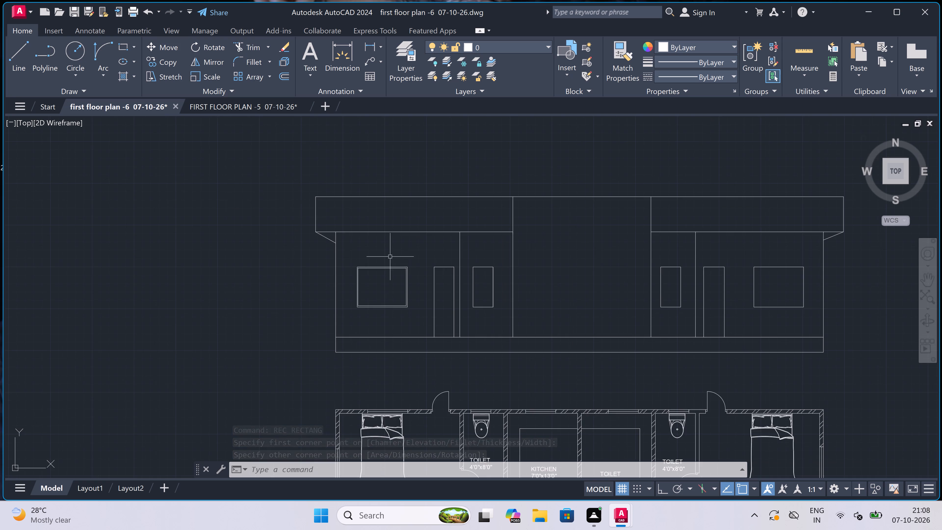
scroll(420, 287, up, 1)
key(space)
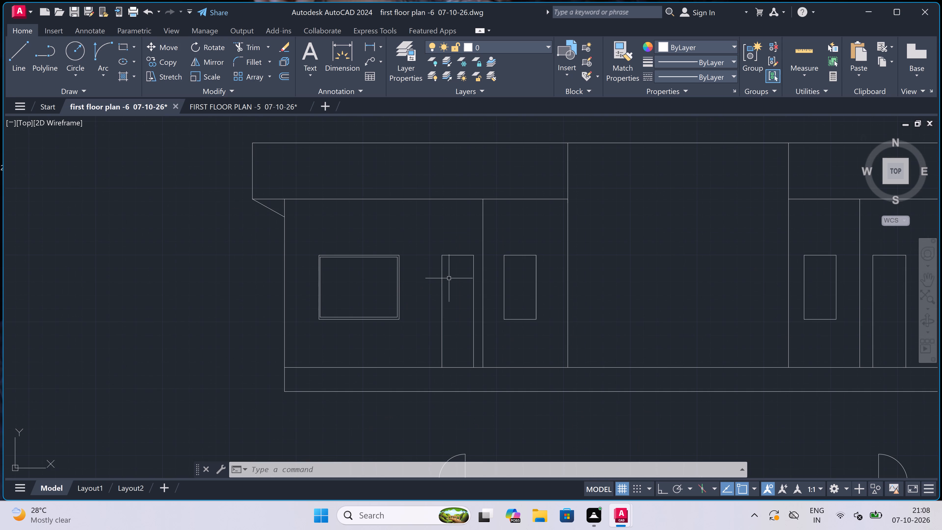
scroll(446, 263, up, 4)
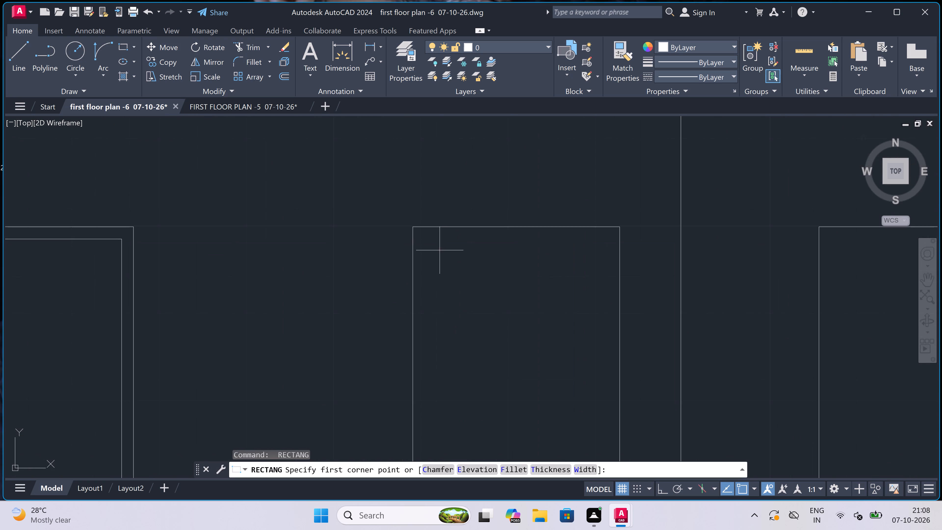
scroll(422, 238, up, 1)
drag(419, 232, 422, 233)
scroll(465, 265, down, 6)
scroll(491, 341, up, 3)
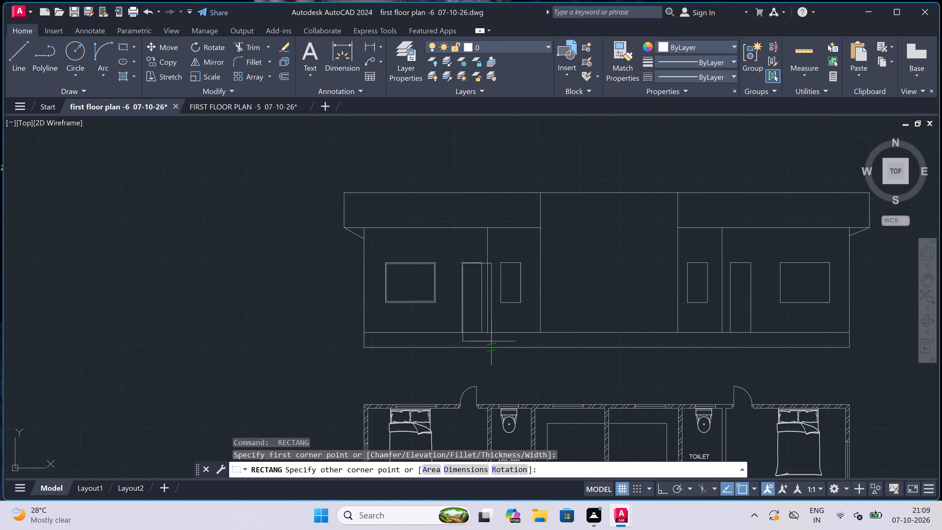
scroll(458, 304, up, 2)
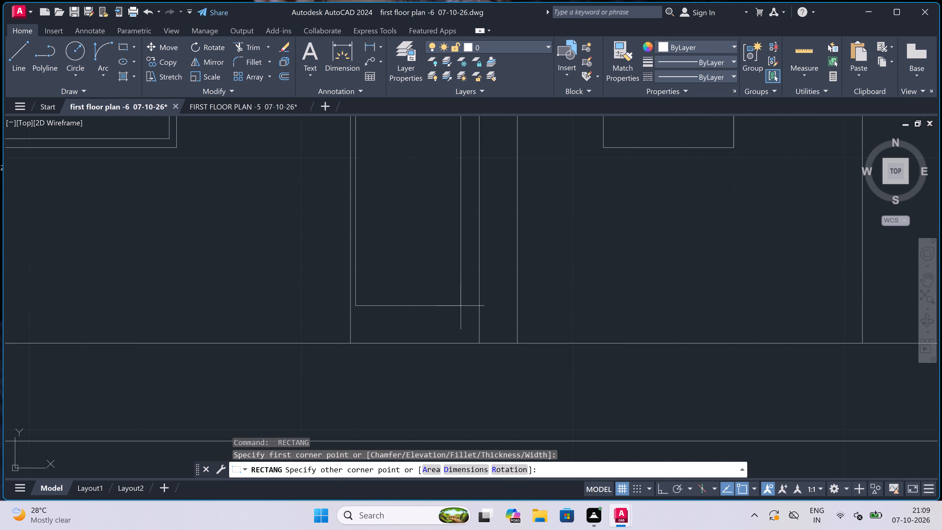
scroll(469, 317, up, 2)
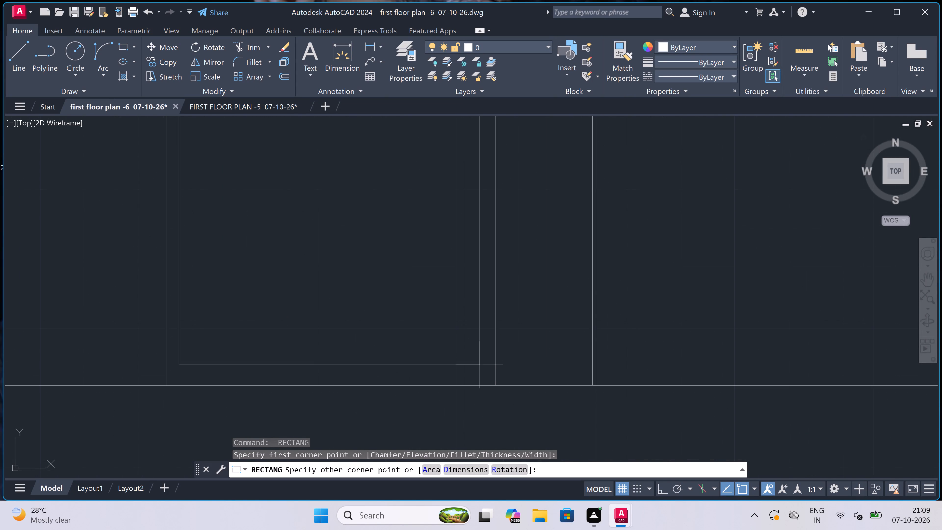
click(483, 387)
Draw an inner frame rectangle just inside the narrow window outline east of the west door.
scroll(479, 385, down, 3)
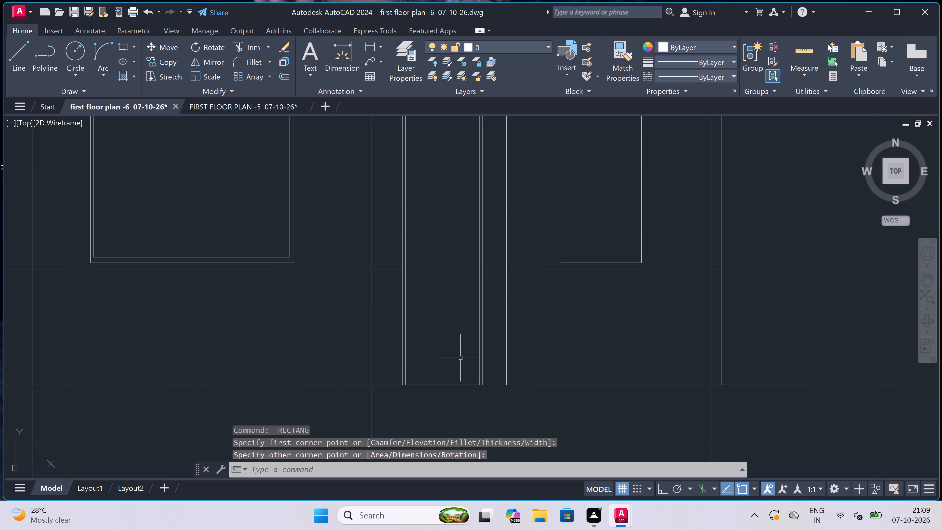
scroll(449, 342, down, 1)
key(space)
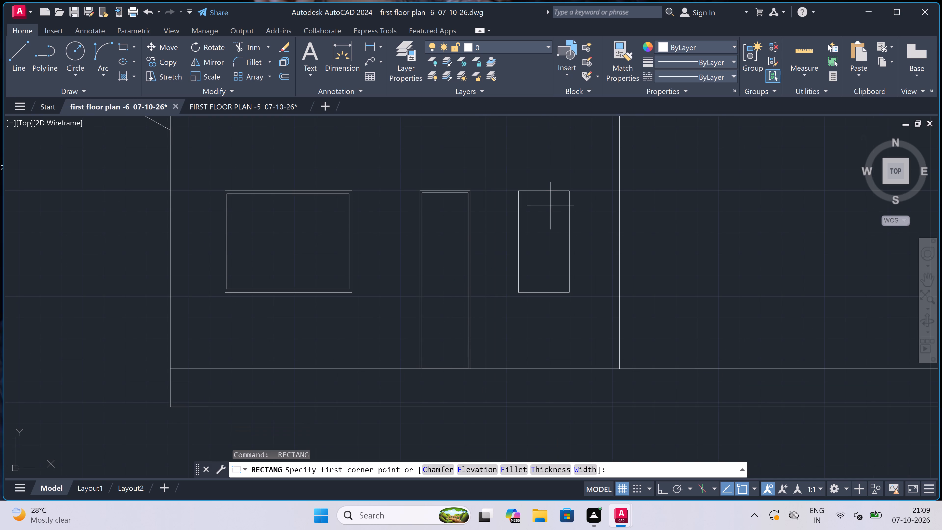
scroll(519, 187, up, 4)
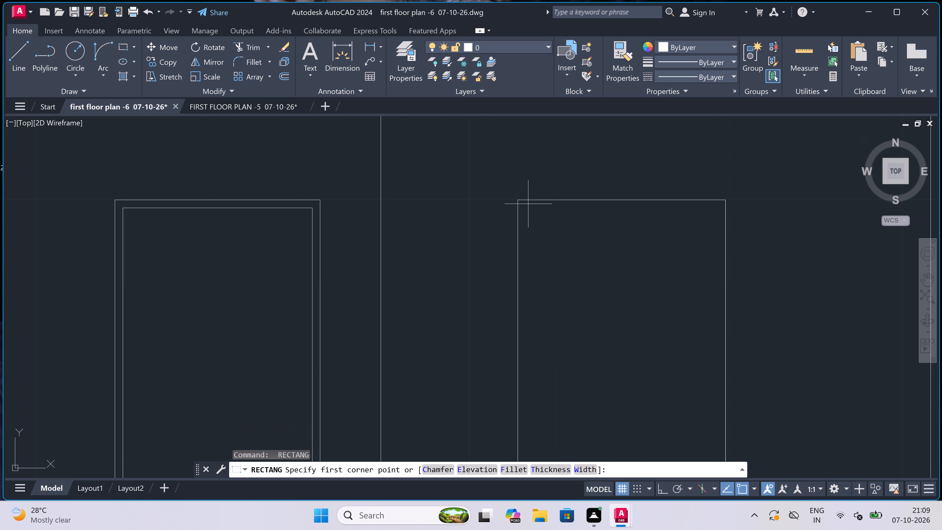
scroll(528, 204, up, 2)
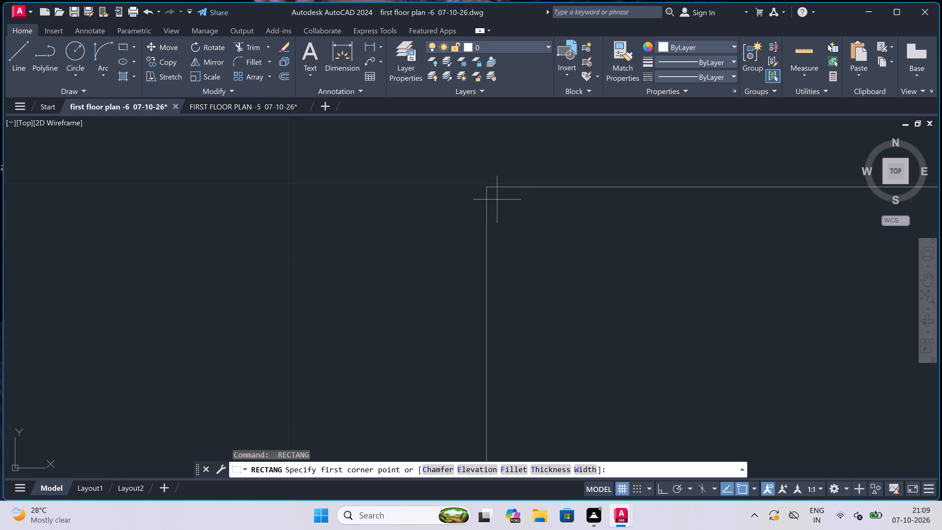
click(498, 199)
scroll(514, 213, down, 6)
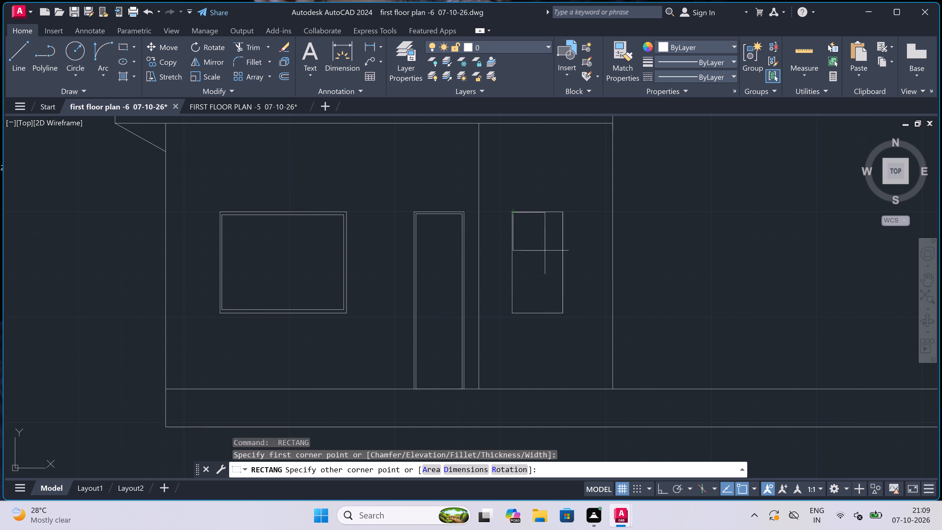
scroll(557, 291, up, 2)
scroll(569, 347, up, 3)
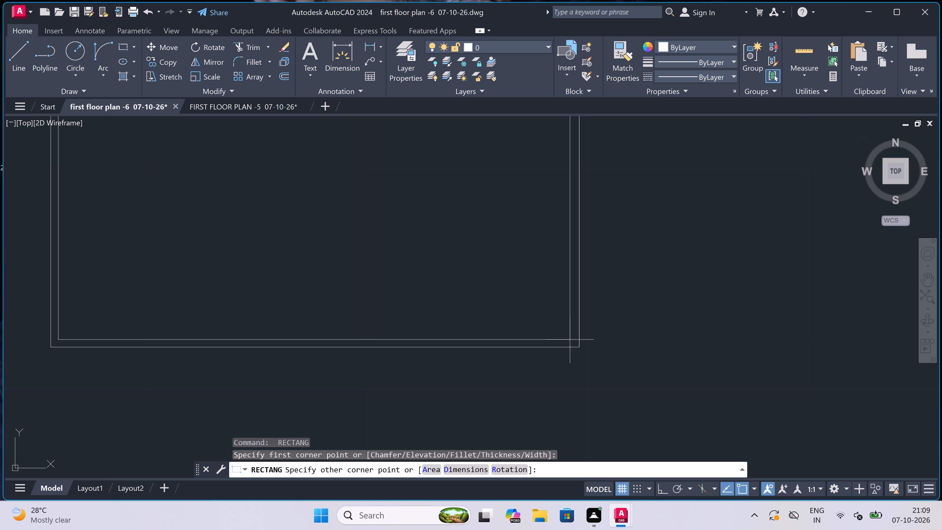
click(570, 338)
Draw an inner frame rectangle just inside the narrow window outline on the east side of the central bay.
scroll(530, 309, down, 2)
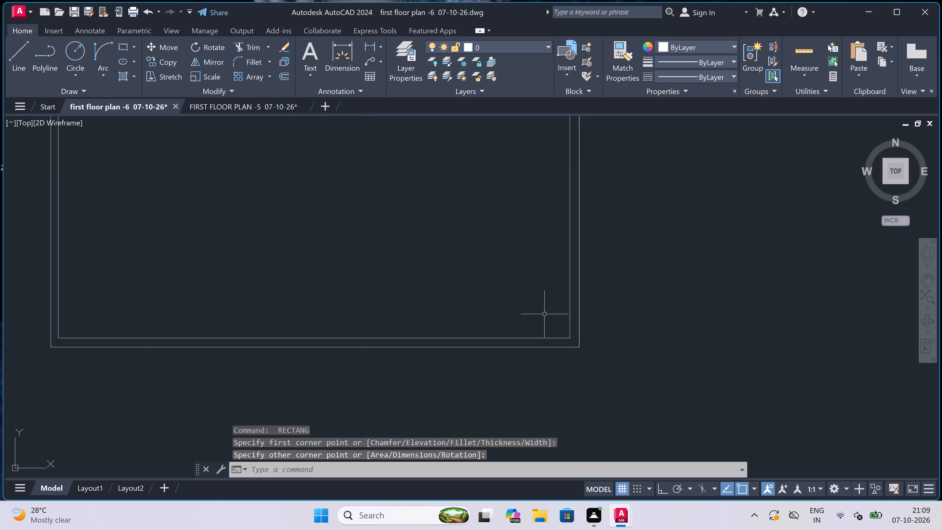
scroll(530, 309, down, 2)
scroll(510, 303, down, 7)
scroll(510, 300, up, 3)
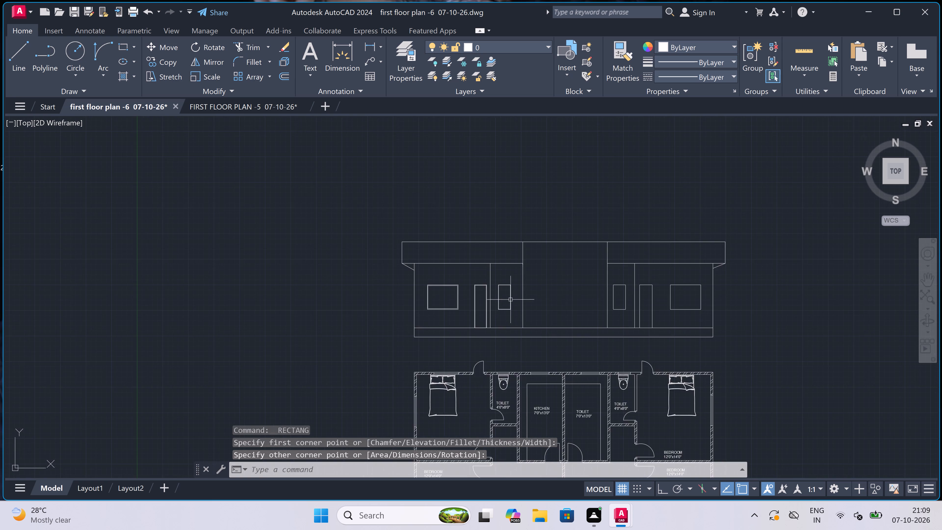
scroll(510, 300, down, 3)
scroll(538, 293, up, 7)
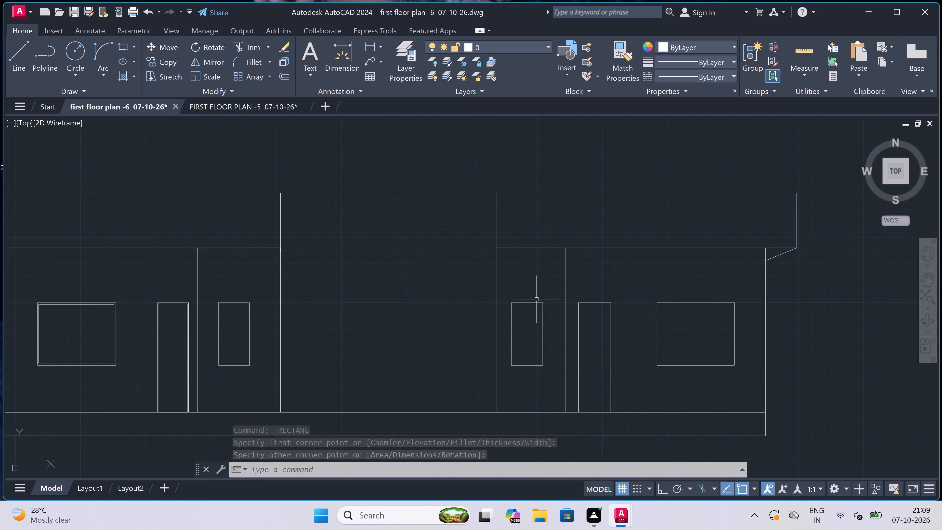
key(space)
scroll(520, 302, up, 2)
scroll(503, 314, up, 3)
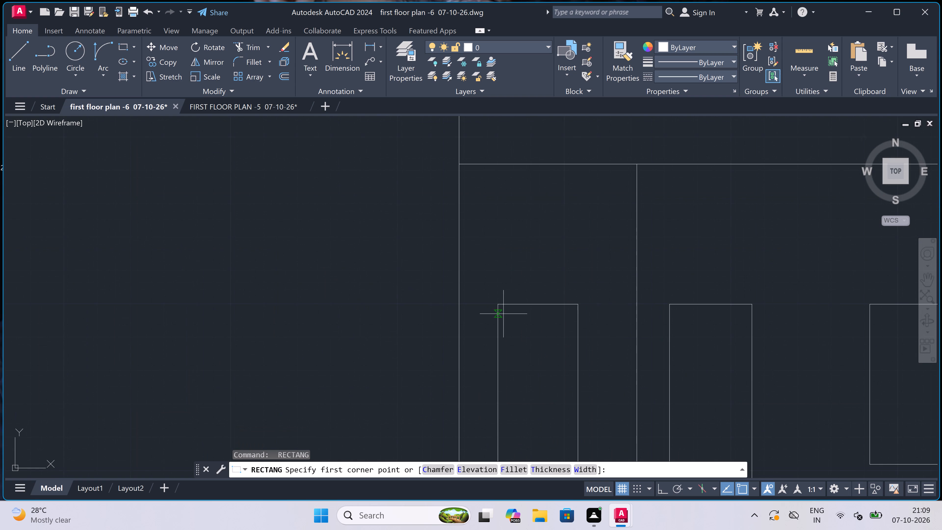
scroll(487, 303, up, 2)
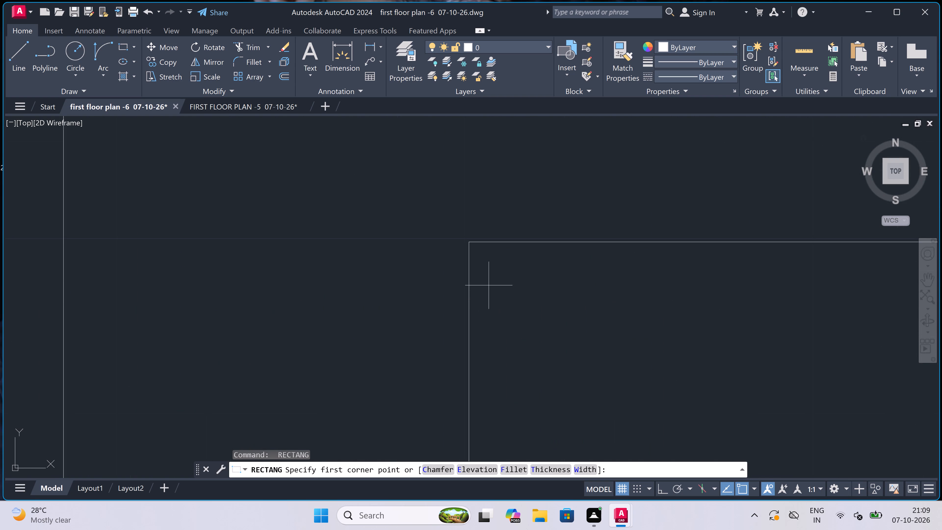
click(490, 266)
scroll(543, 316, down, 3)
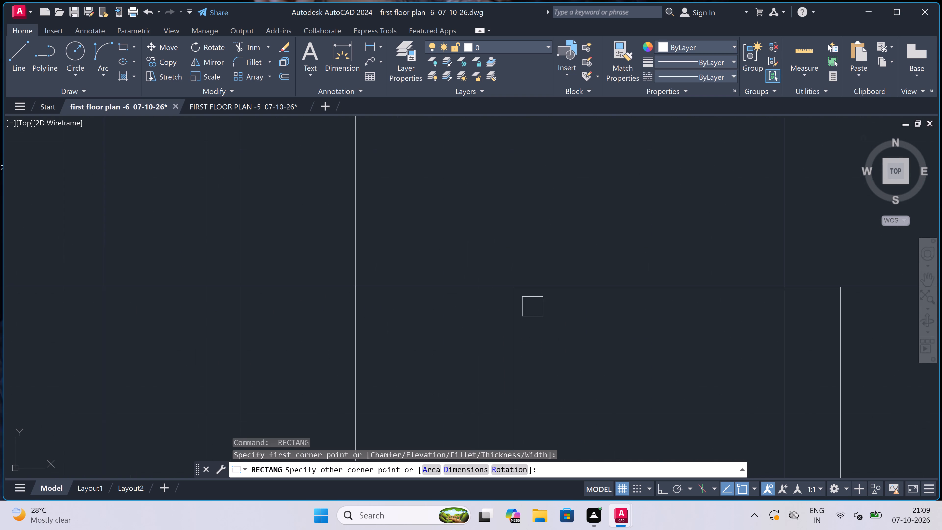
scroll(543, 316, down, 3)
scroll(583, 407, up, 2)
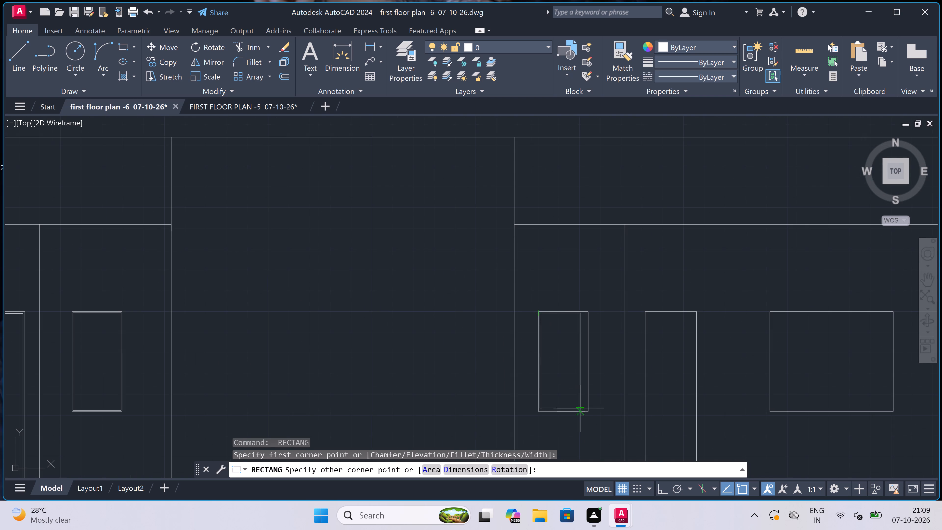
scroll(583, 407, up, 2)
scroll(610, 436, up, 3)
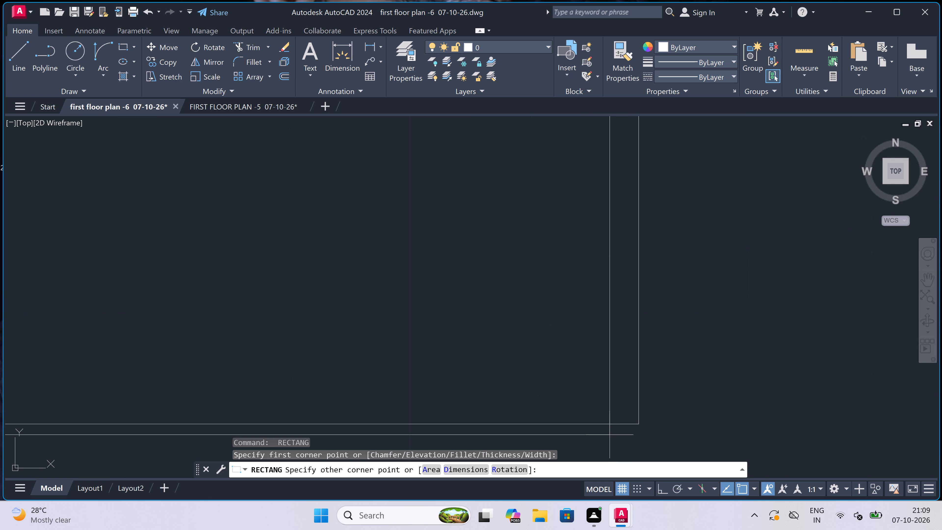
click(620, 407)
Draw an inner frame rectangle just inside the east door outline, with its lower edge slightly above the plinth's top line.
scroll(522, 339, down, 8)
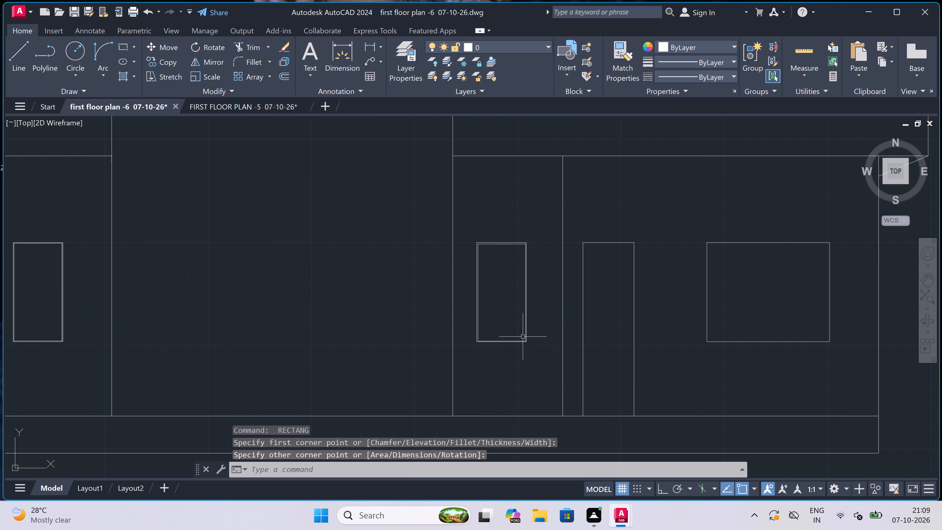
key(space)
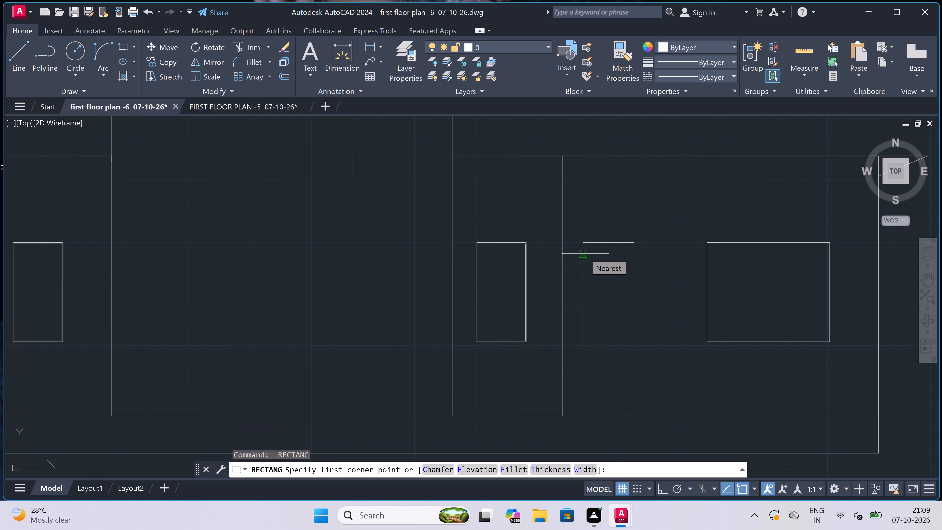
scroll(587, 248, up, 1)
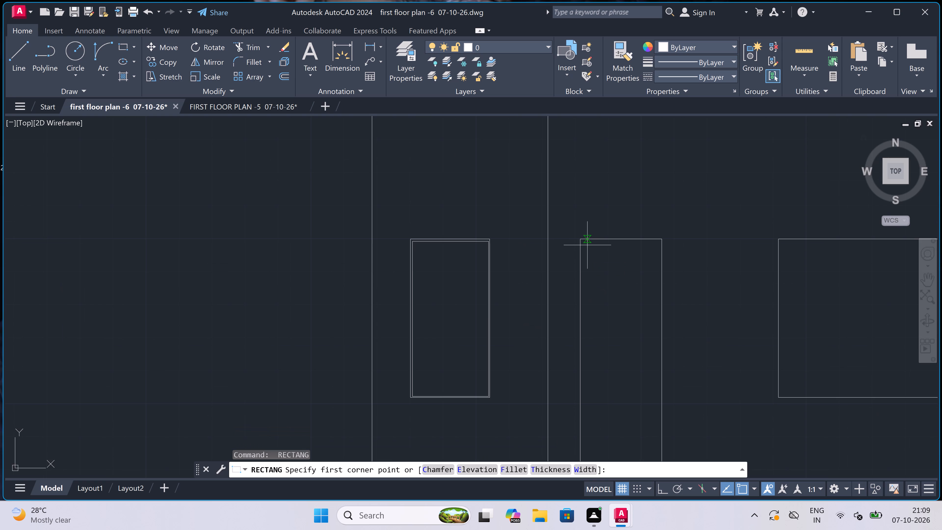
scroll(587, 242, up, 4)
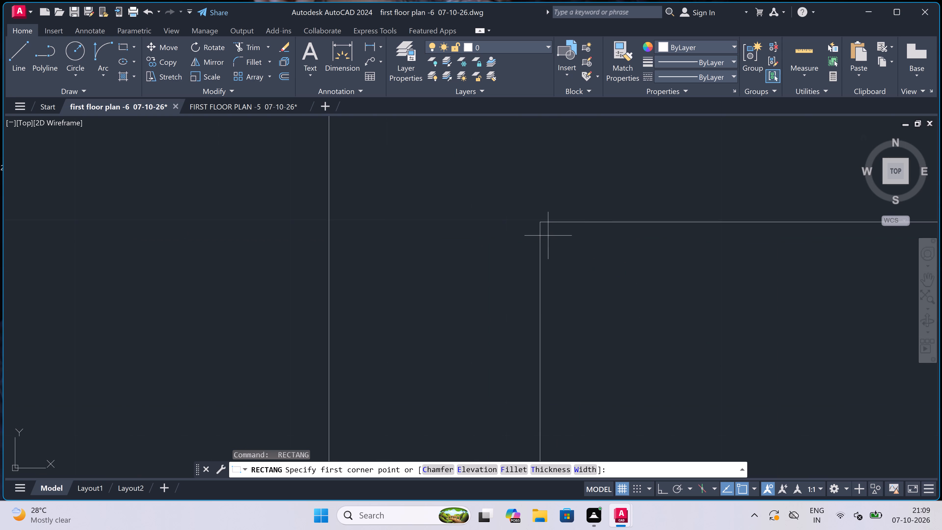
double_click(550, 235)
scroll(579, 271, down, 2)
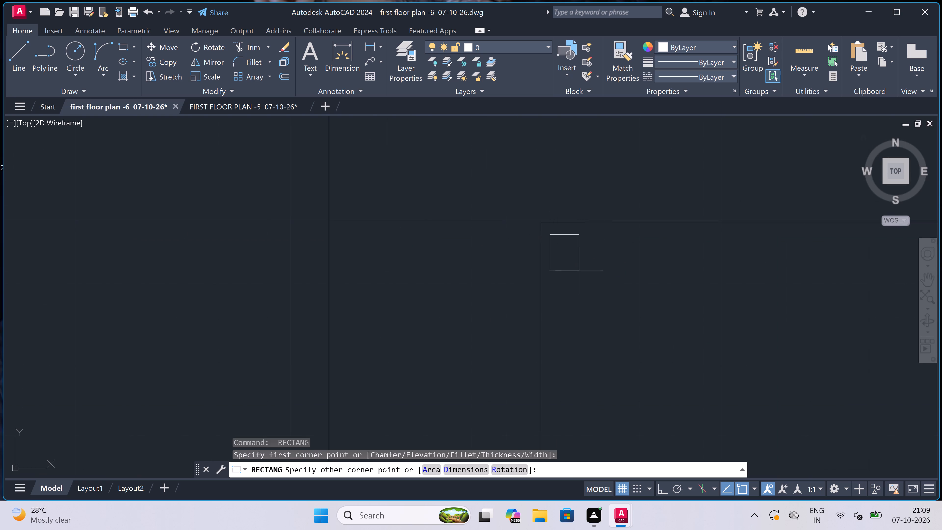
scroll(579, 271, down, 5)
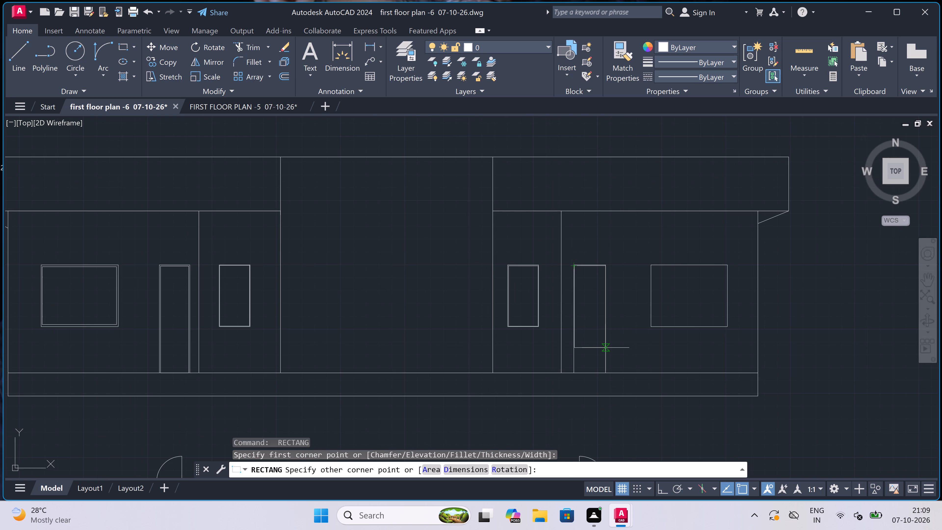
scroll(605, 348, up, 2)
scroll(605, 348, down, 1)
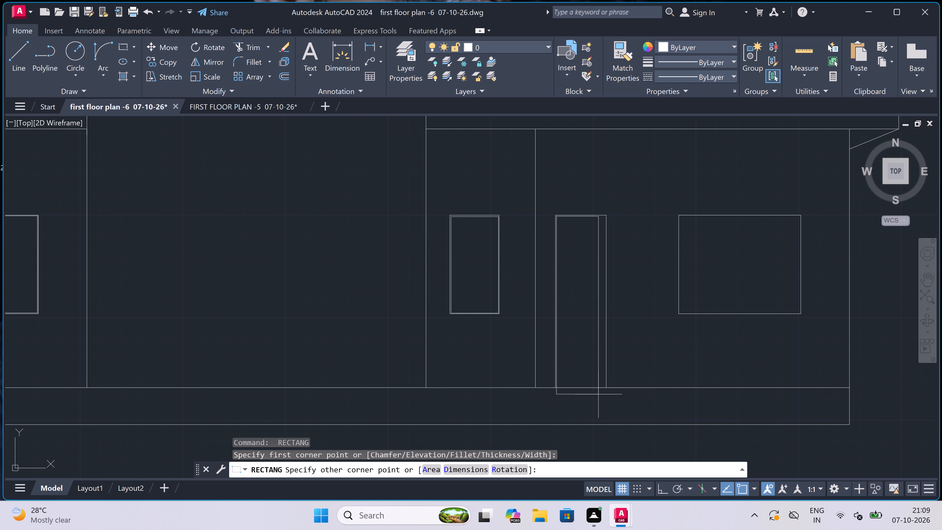
scroll(598, 399, up, 5)
scroll(605, 364, down, 2)
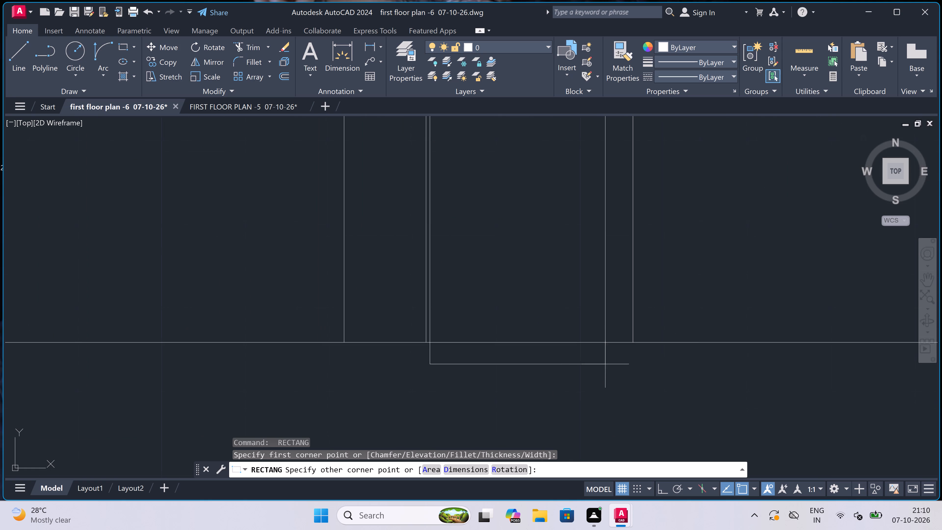
scroll(606, 329, up, 3)
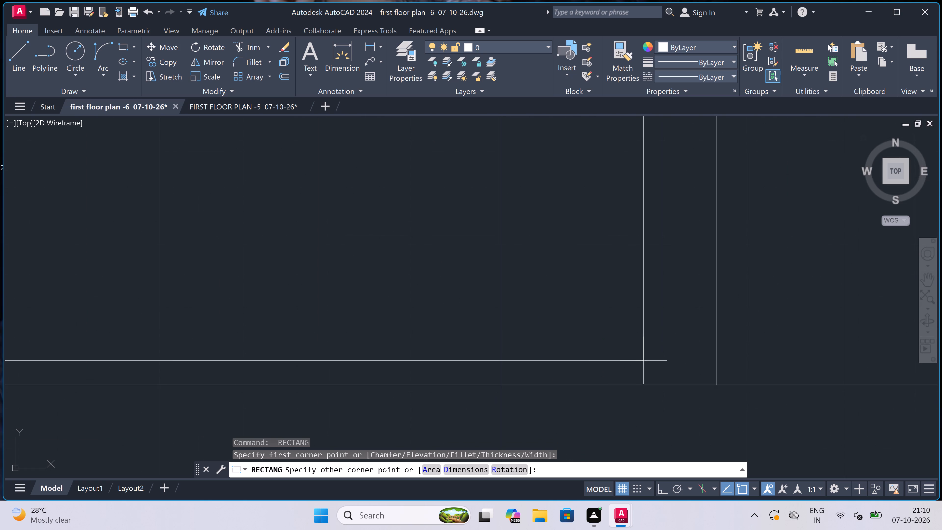
scroll(643, 361, down, 2)
scroll(650, 364, up, 2)
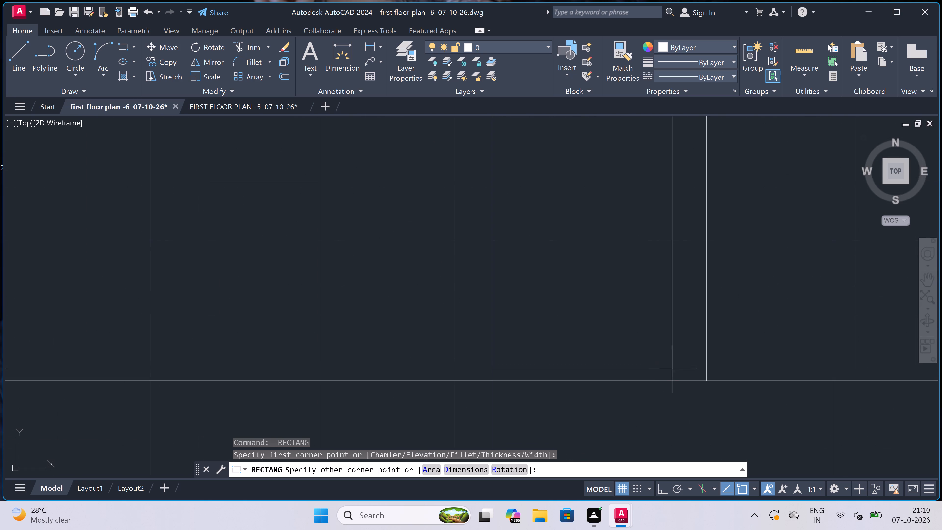
click(689, 364)
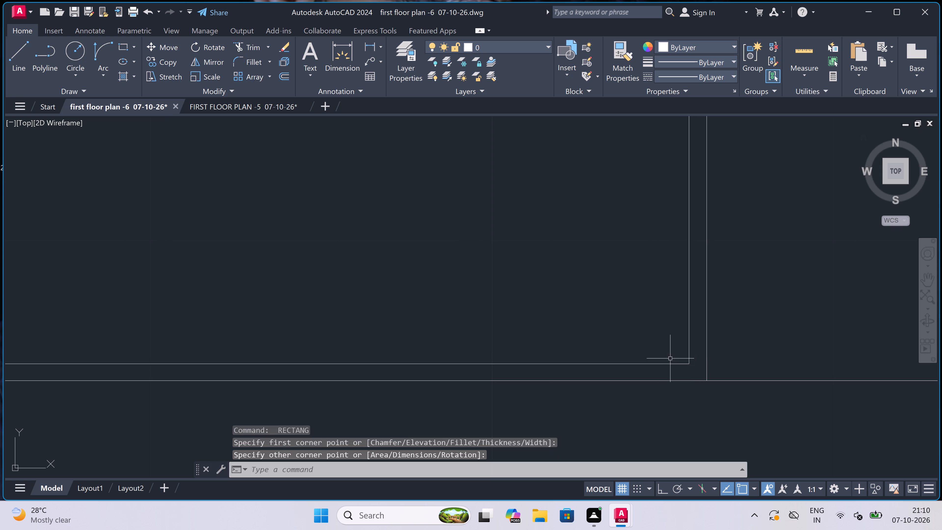
Draw an inner frame rectangle just inside the wide window outline at the east end of the elevation.
scroll(556, 329, down, 4)
scroll(521, 323, down, 3)
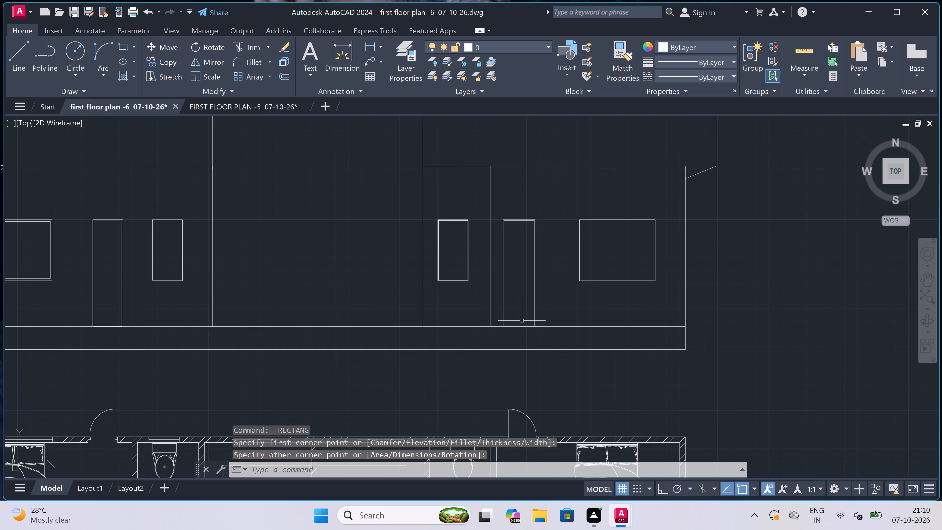
key(space)
scroll(590, 230, up, 2)
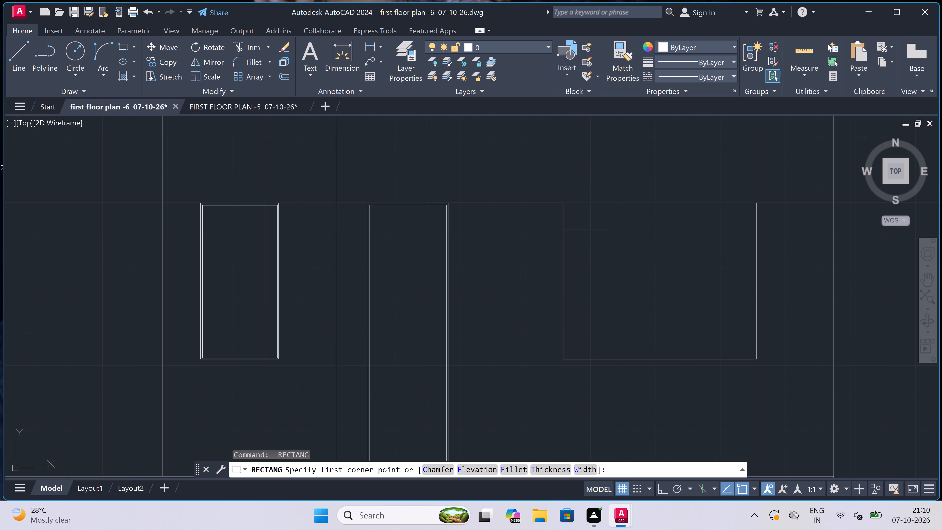
scroll(571, 210, up, 3)
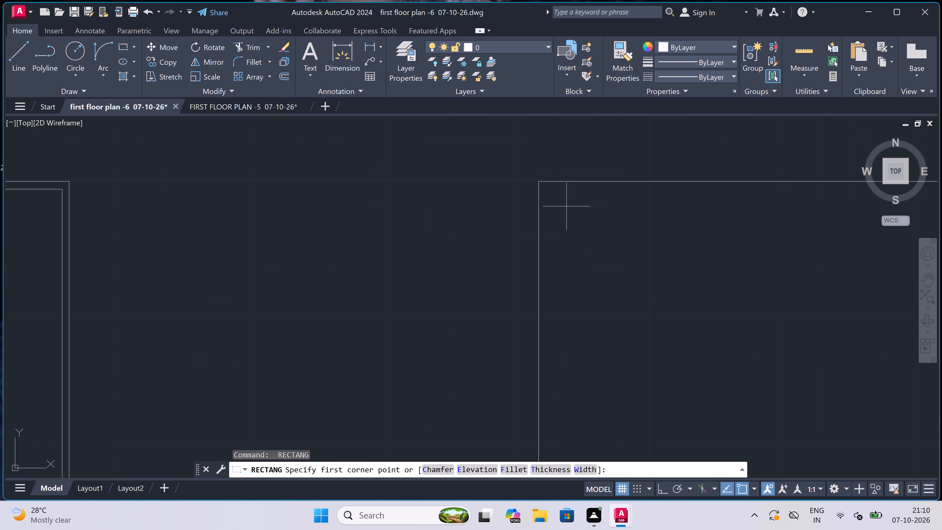
click(556, 200)
scroll(580, 236, down, 4)
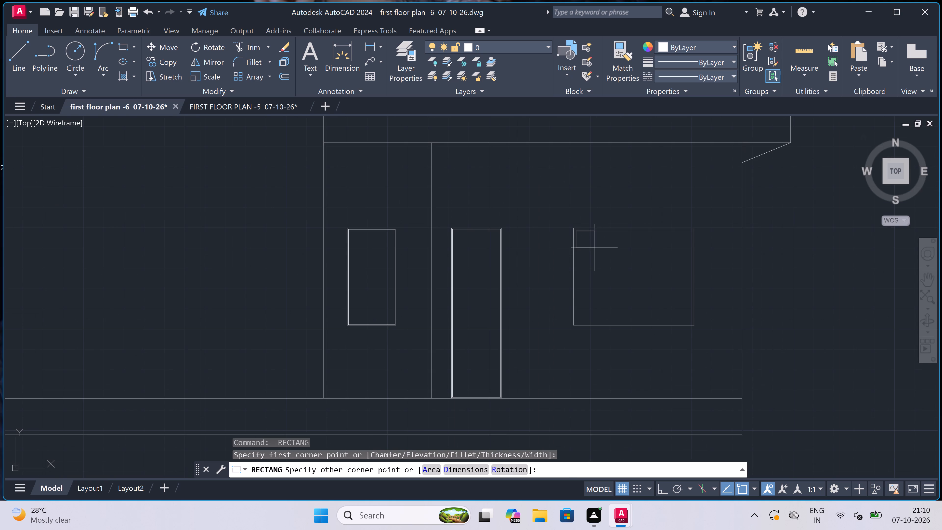
scroll(639, 313, up, 2)
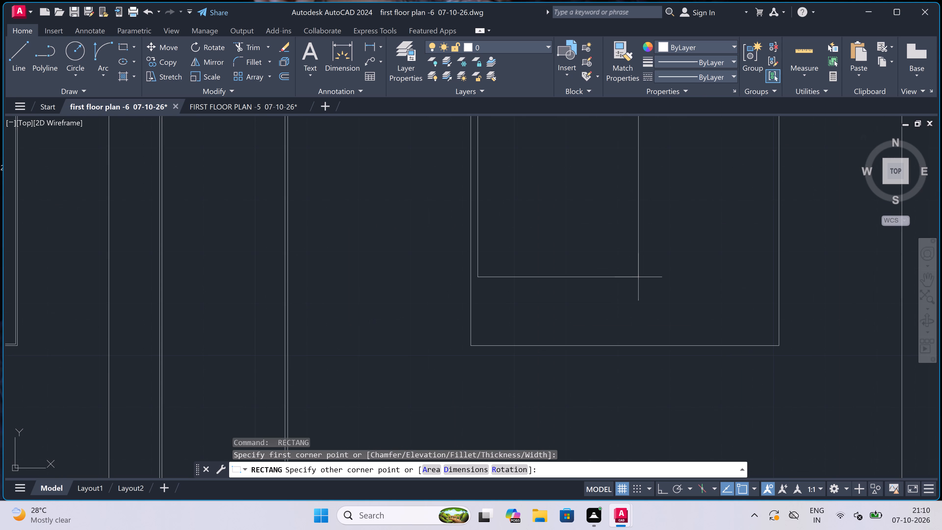
scroll(727, 318, down, 2)
scroll(743, 311, up, 3)
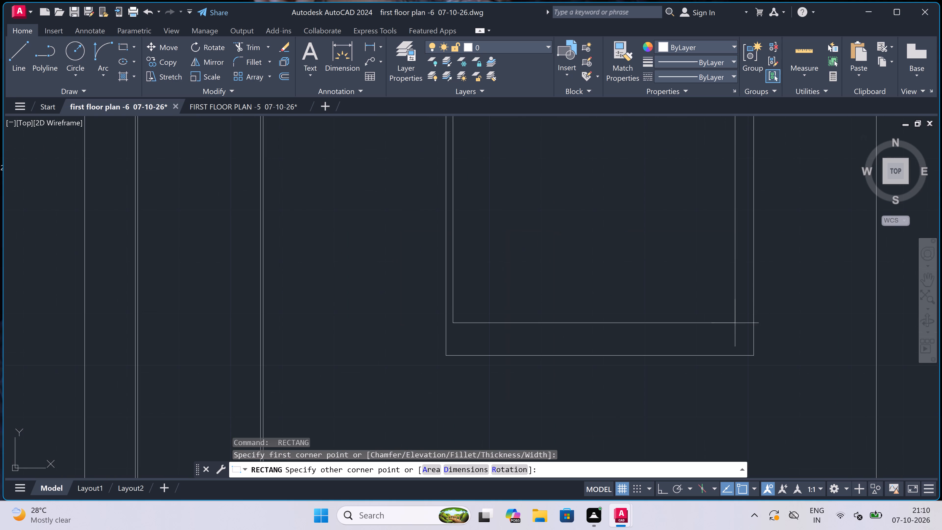
scroll(734, 334, down, 1)
scroll(741, 338, up, 3)
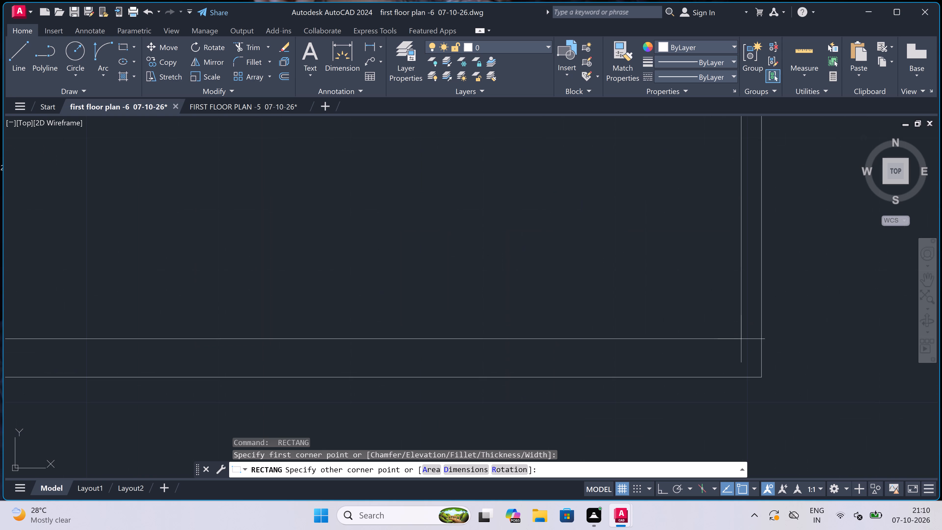
click(748, 358)
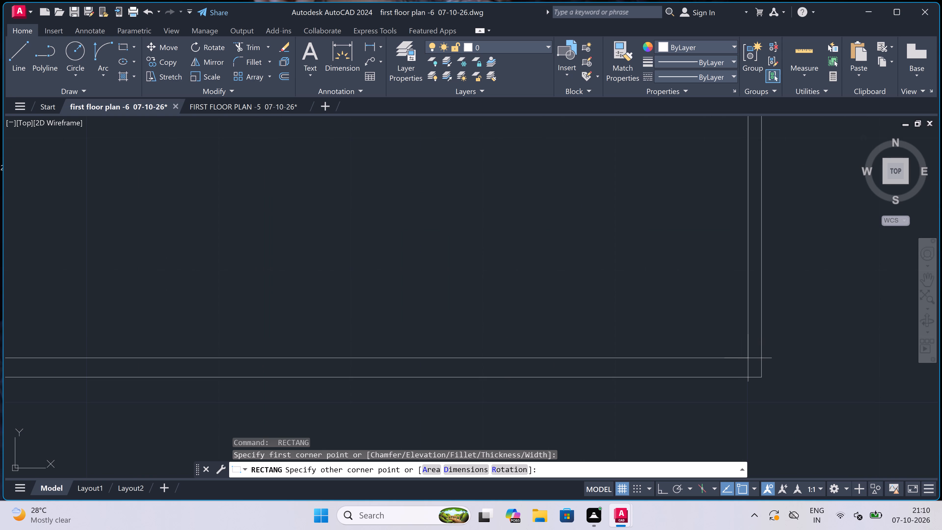
scroll(599, 309, down, 3)
scroll(573, 309, down, 1)
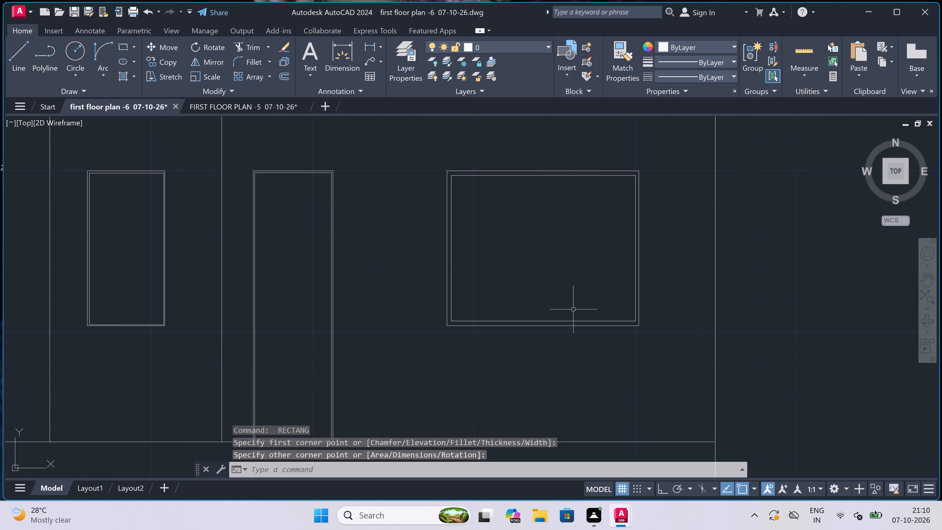
Add the multiline text ELEVATION in the gap between the elevation's plinth and the floor plan.
scroll(573, 309, down, 4)
scroll(506, 336, up, 3)
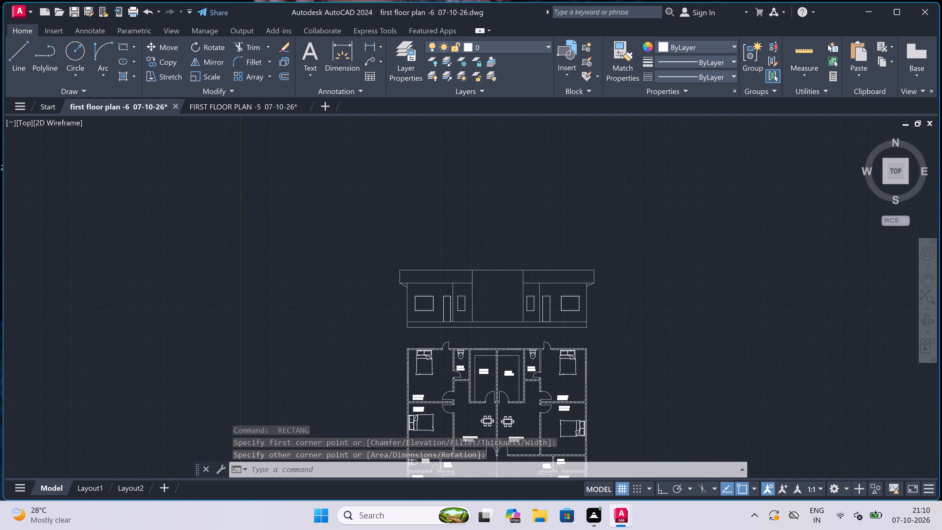
text(mt)
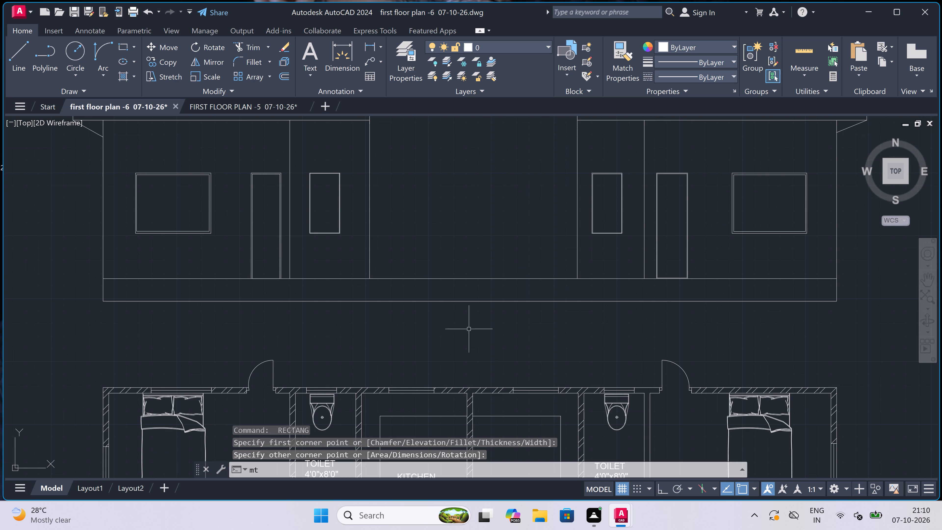
key(space)
drag(329, 330, 333, 330)
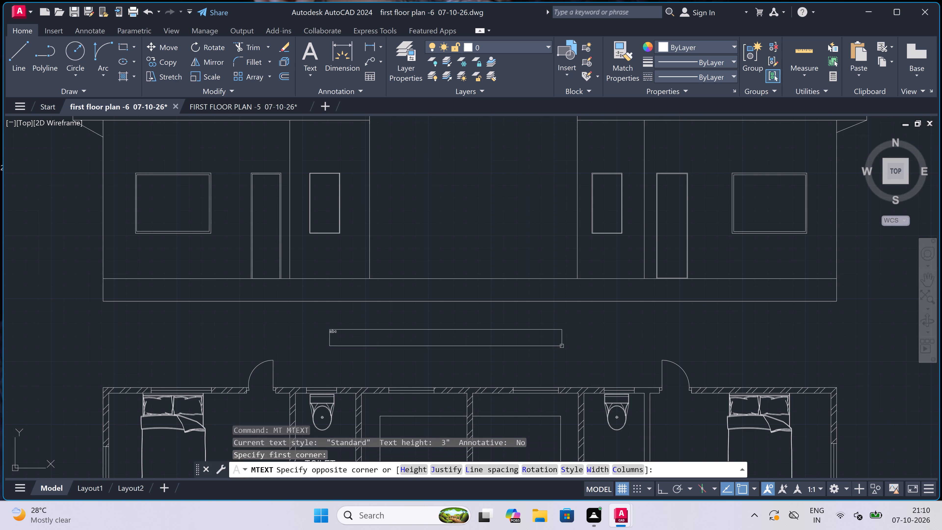
click(701, 348)
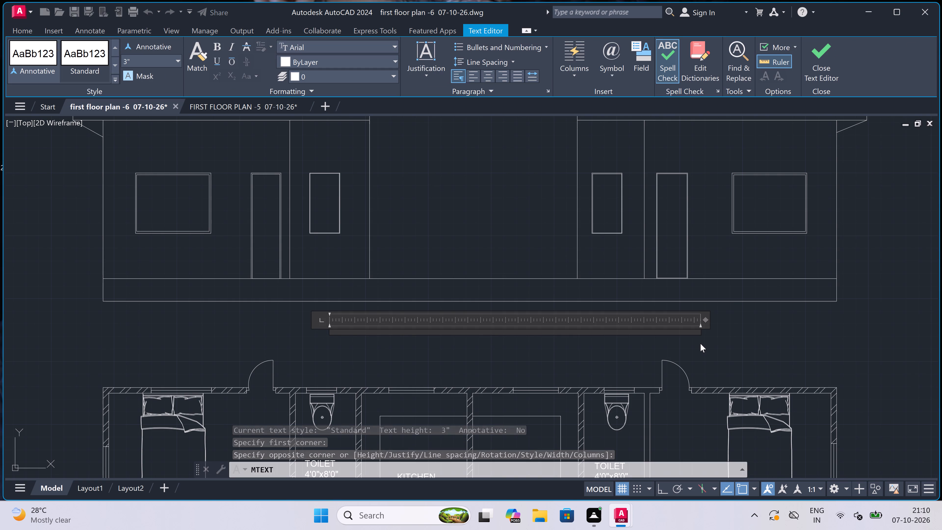
text(ELEVATION)
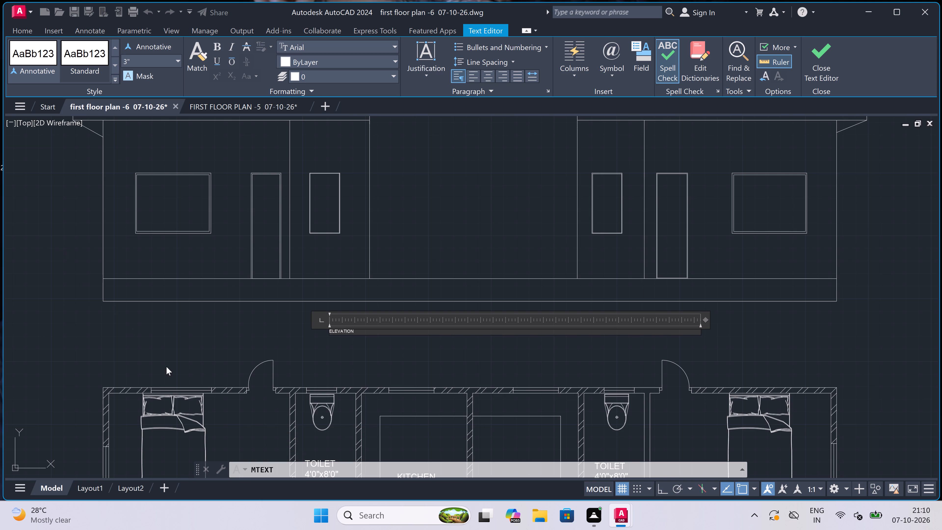
click(218, 341)
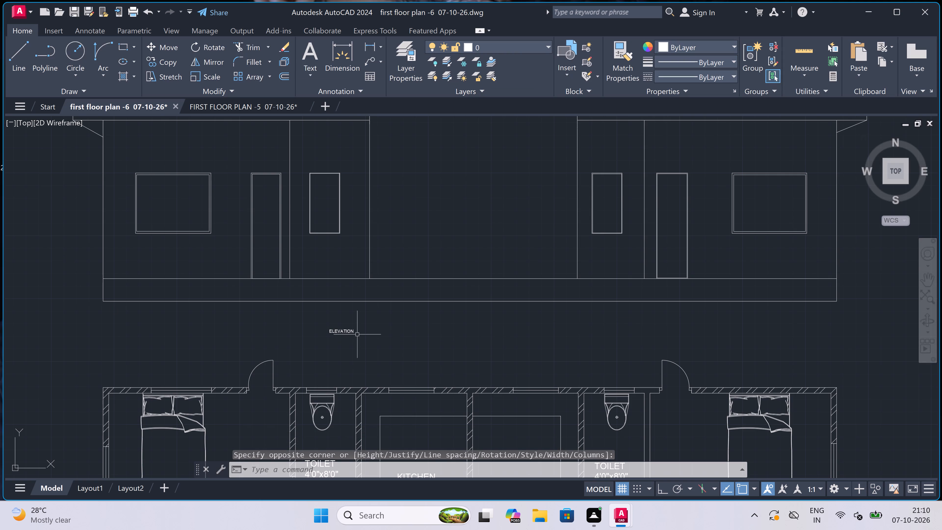
Show the properties of the ELEVATION text.
click(354, 332)
right_click(278, 319)
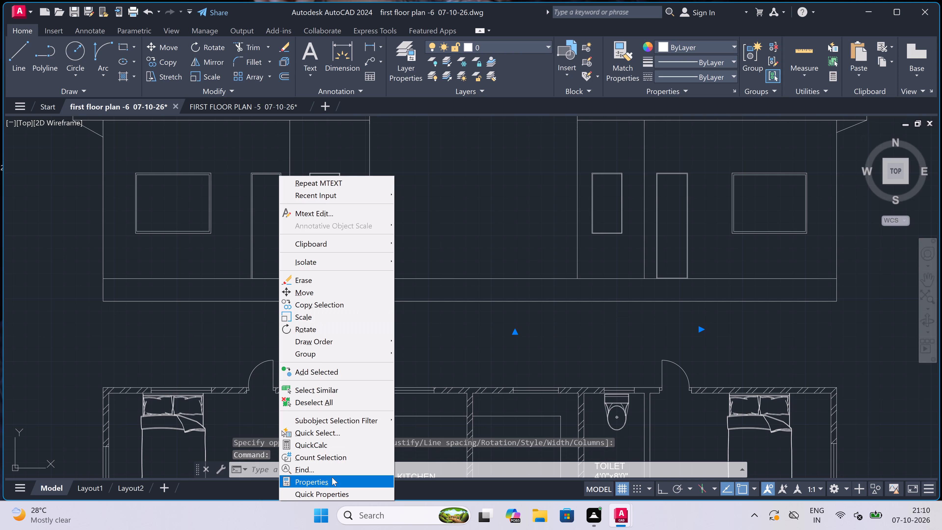
click(332, 476)
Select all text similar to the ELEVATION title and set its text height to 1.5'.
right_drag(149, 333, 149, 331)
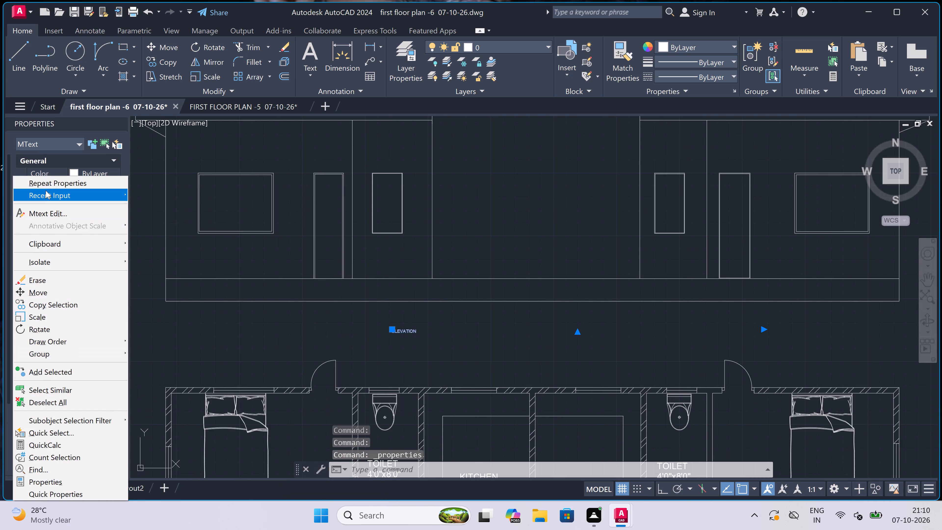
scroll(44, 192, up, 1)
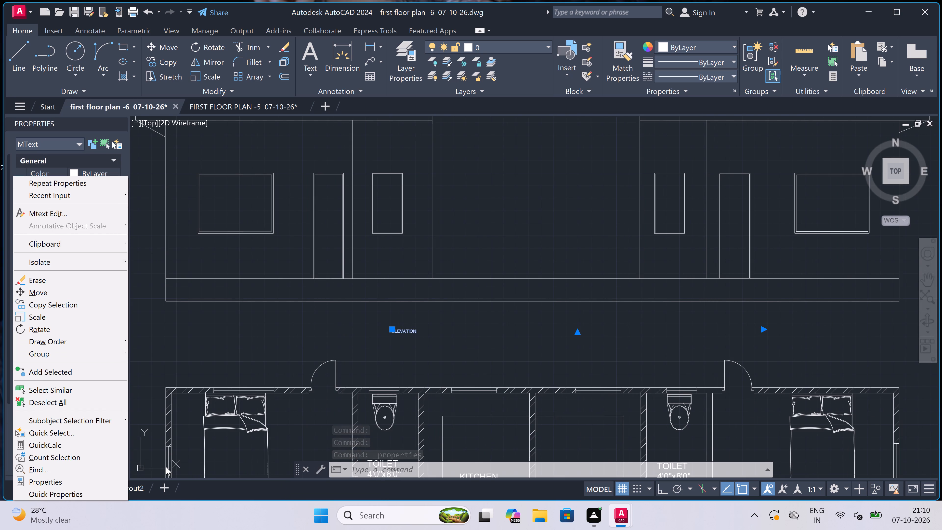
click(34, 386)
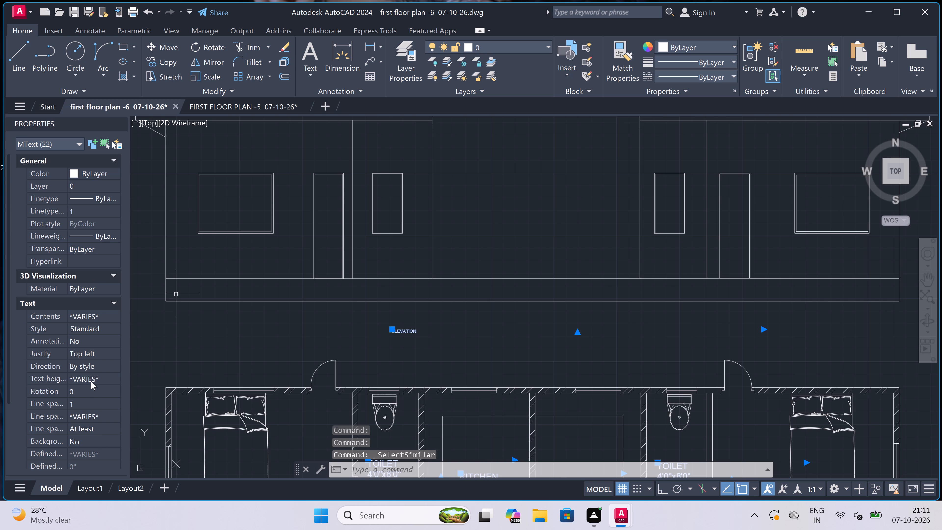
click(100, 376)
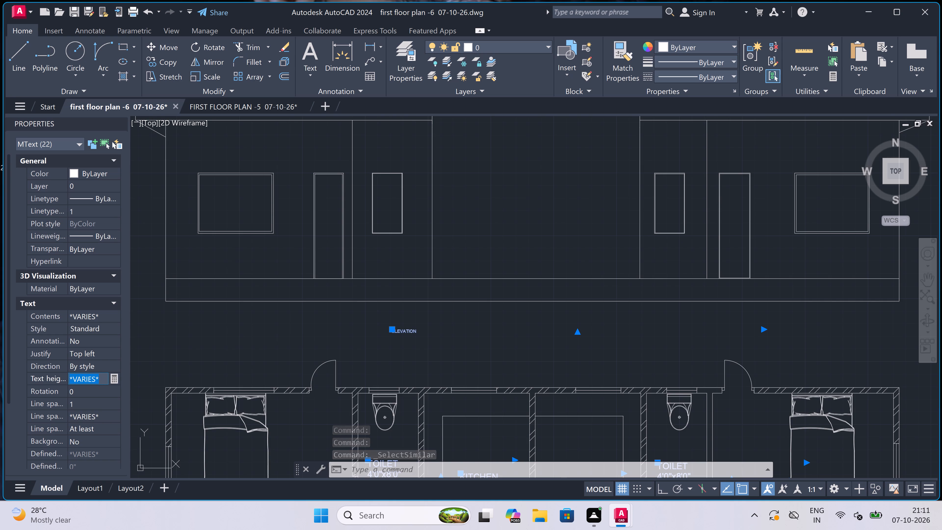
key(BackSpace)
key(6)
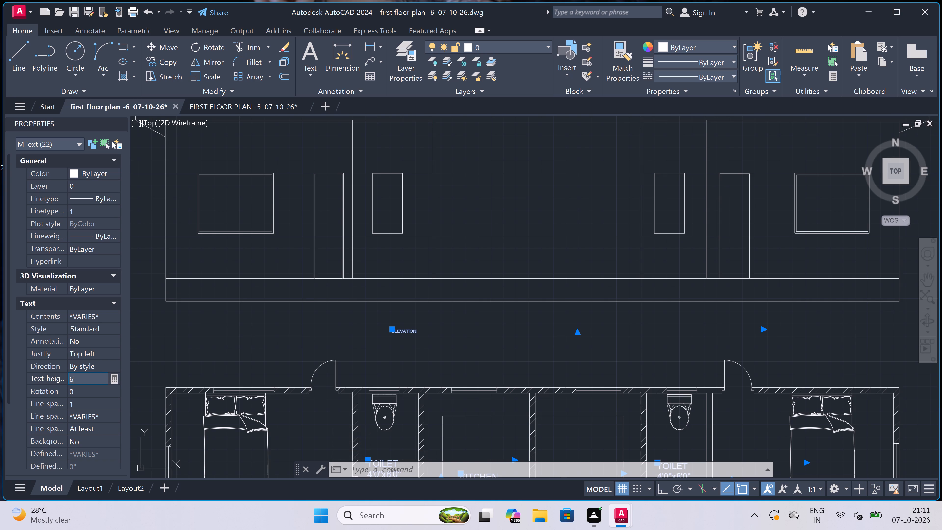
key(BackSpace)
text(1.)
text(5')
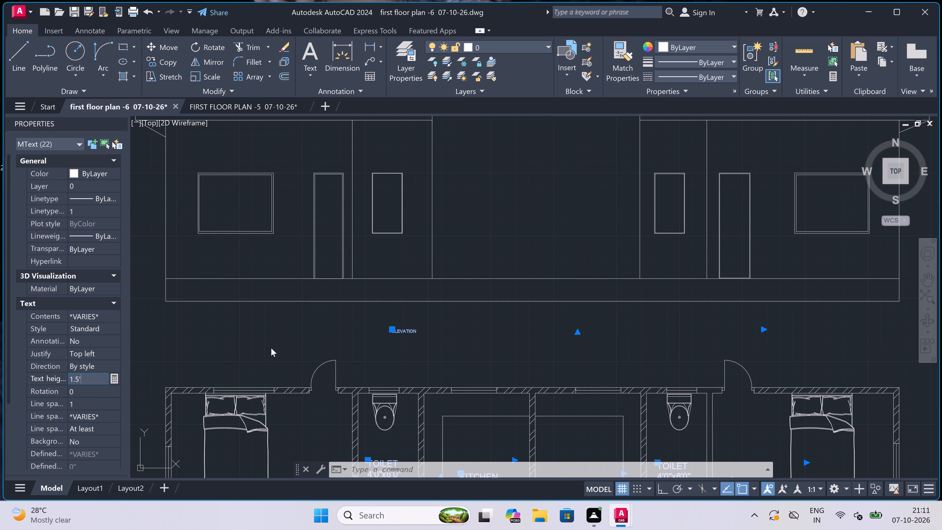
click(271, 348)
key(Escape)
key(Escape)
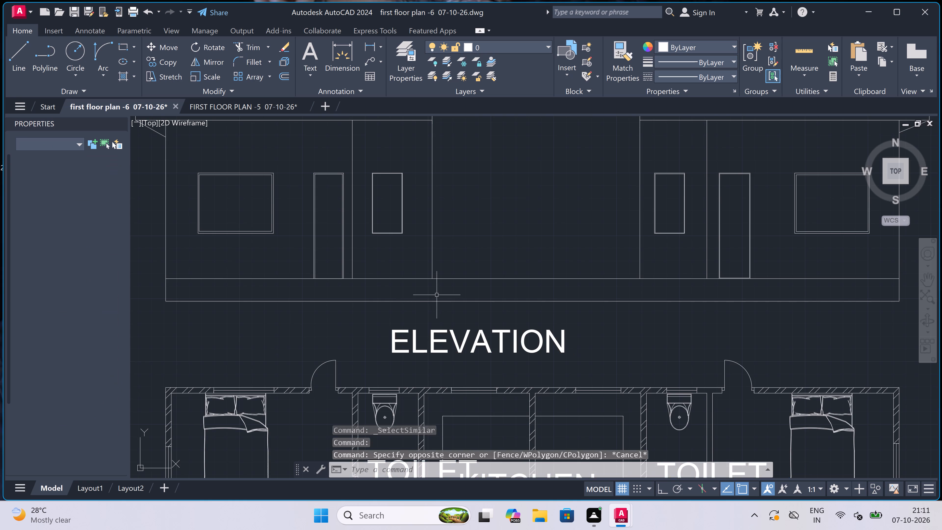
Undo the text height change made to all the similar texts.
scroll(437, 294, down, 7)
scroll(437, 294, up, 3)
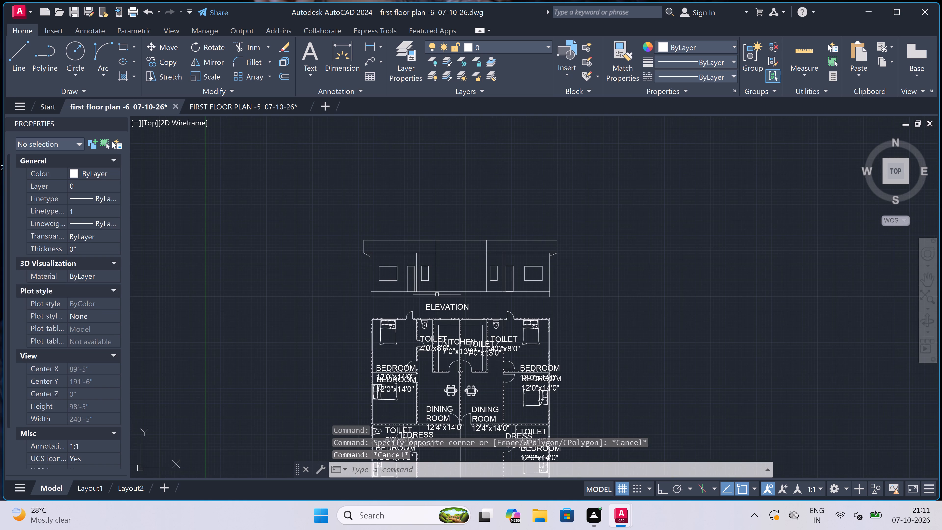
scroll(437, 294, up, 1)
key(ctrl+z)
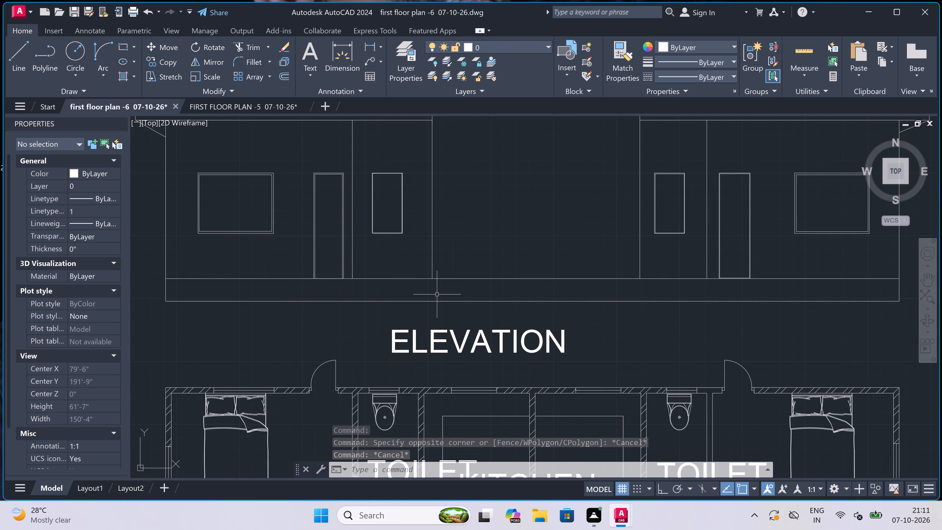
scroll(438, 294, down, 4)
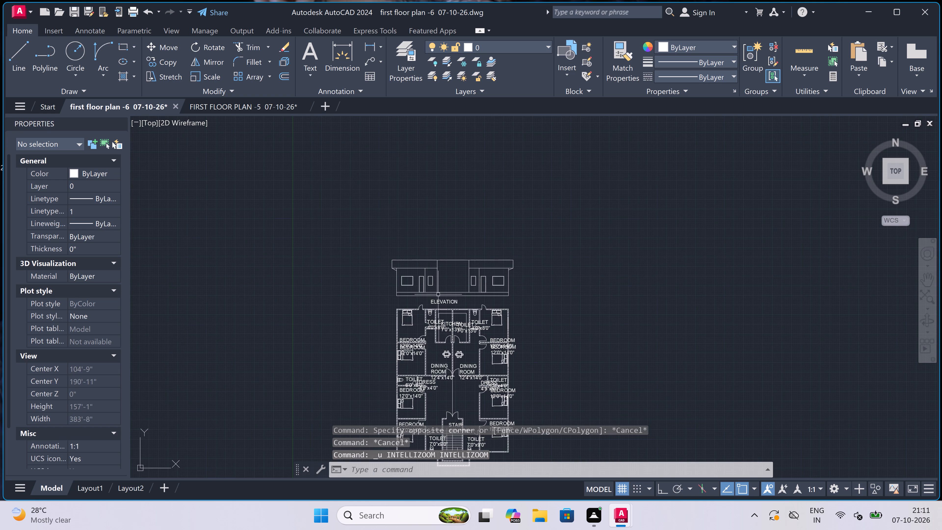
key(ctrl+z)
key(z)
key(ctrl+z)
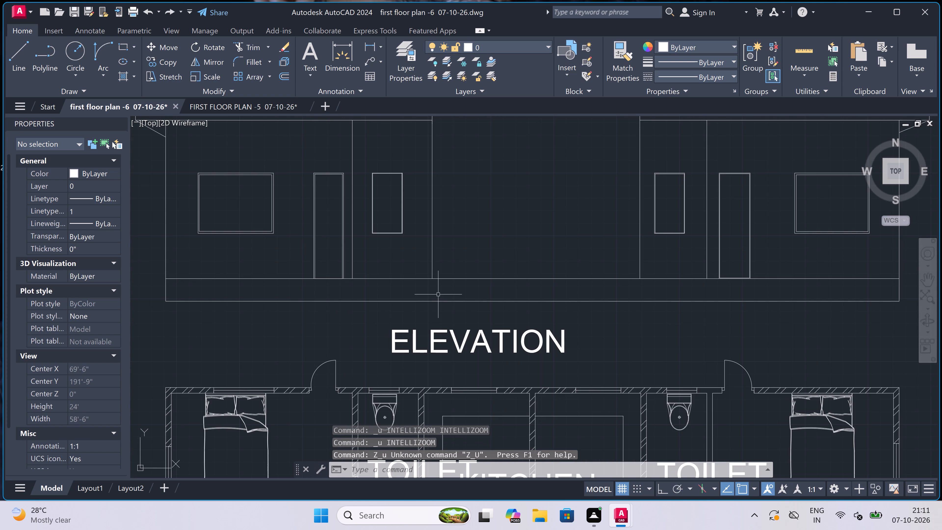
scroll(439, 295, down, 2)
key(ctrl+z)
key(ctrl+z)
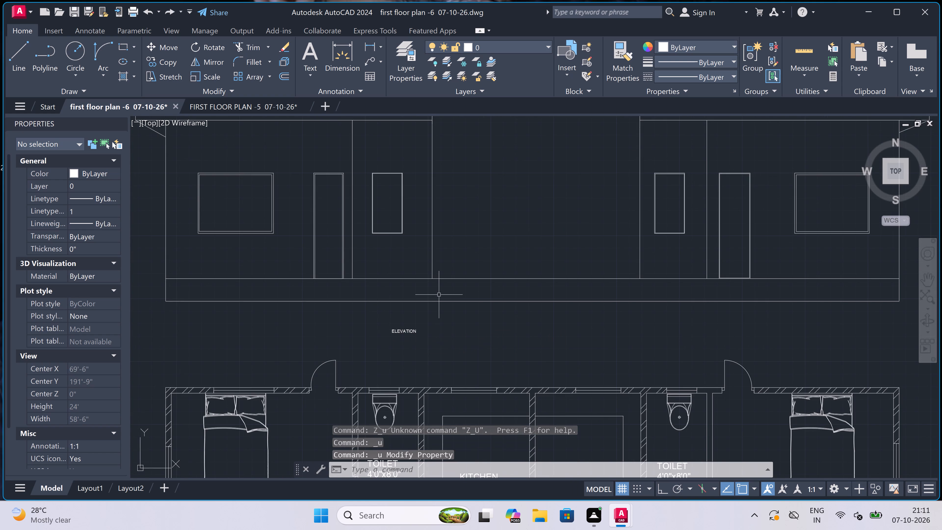
Set the text height of only the ELEVATION title to 1.5'.
scroll(439, 295, down, 3)
scroll(425, 309, up, 4)
click(449, 279)
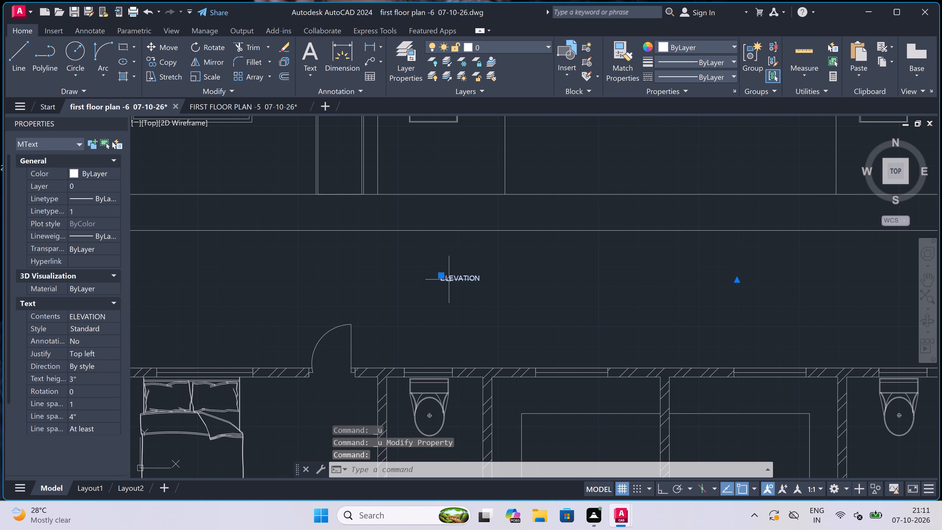
click(85, 381)
key(BackSpace)
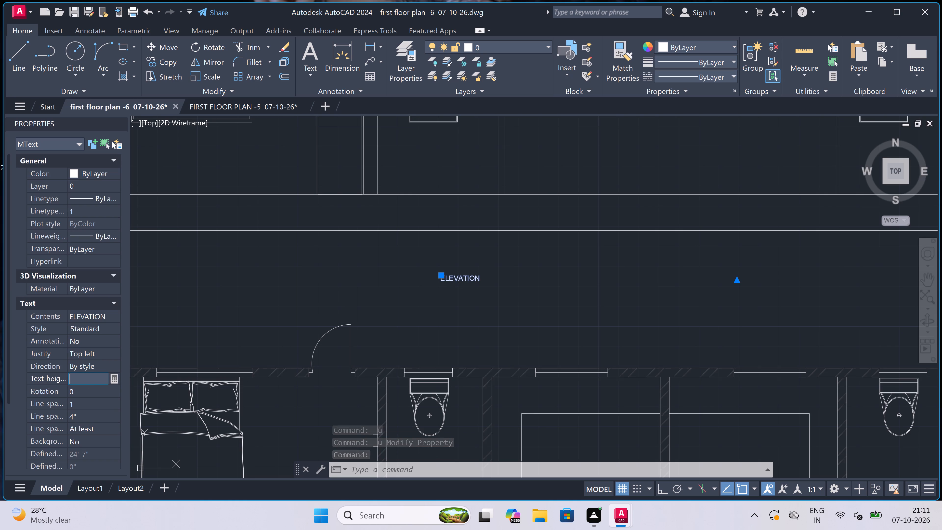
text(1.5)
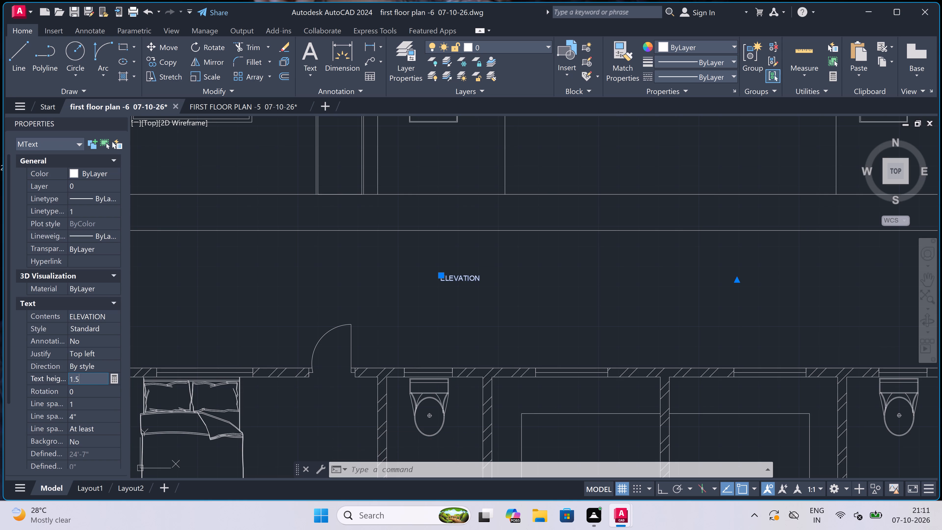
key(apostrophe)
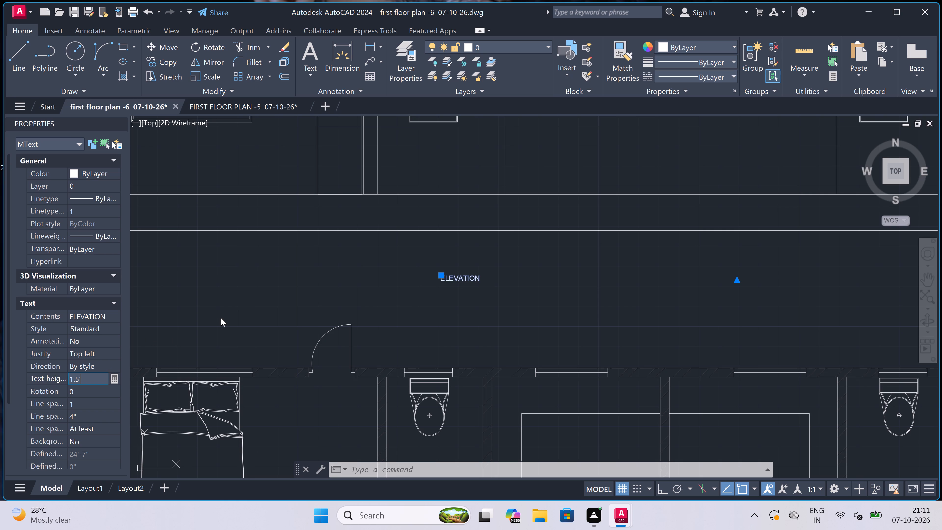
click(221, 317)
scroll(356, 262, down, 2)
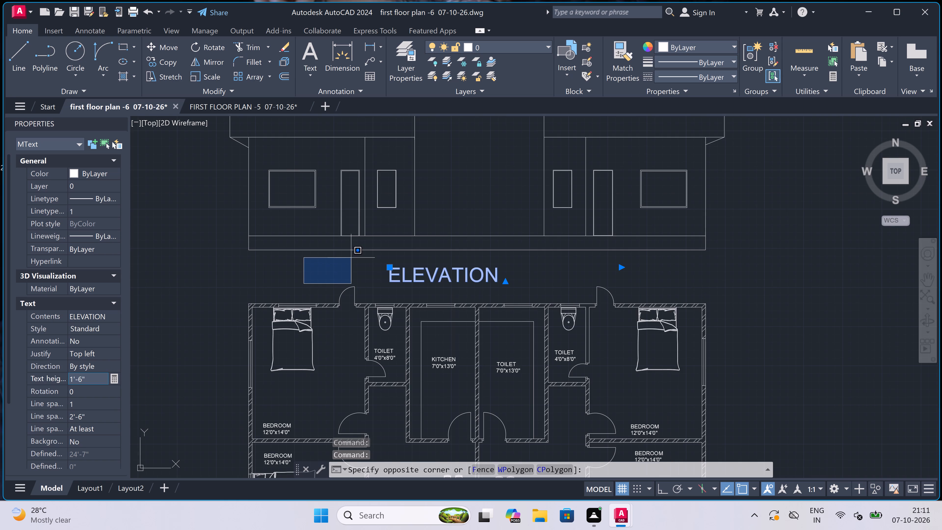
key(Escape)
key(Escape)
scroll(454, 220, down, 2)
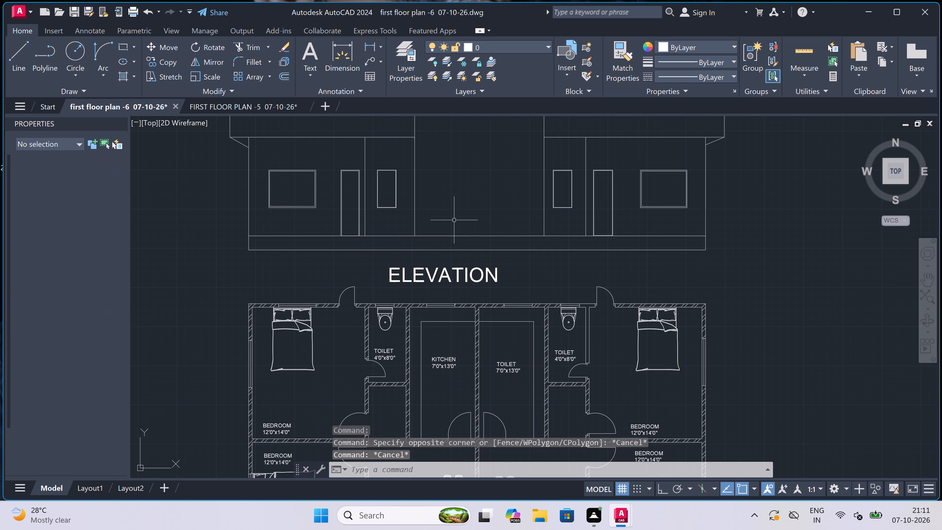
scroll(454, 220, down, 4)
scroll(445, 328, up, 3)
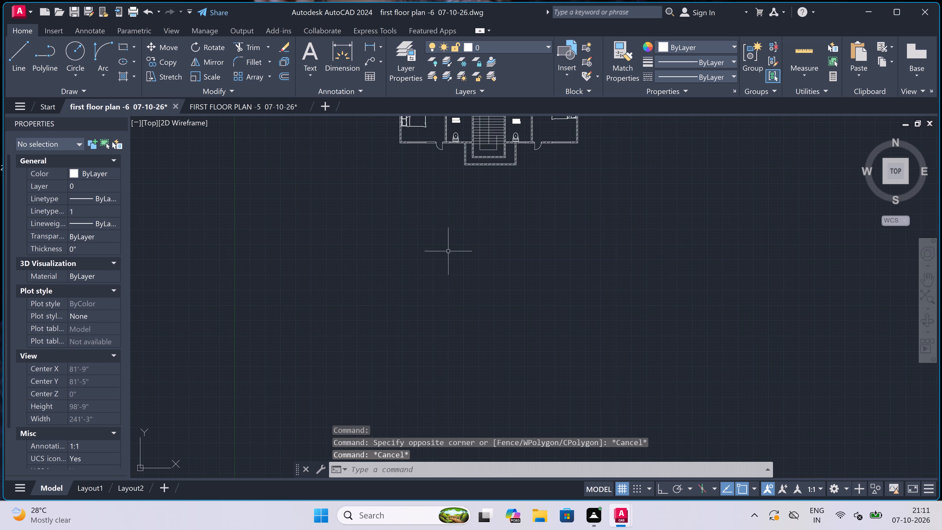
Add the multiline text FIRST FLOOR PLAN in a wide text box below the plan's stair projection.
key(space)
scroll(456, 207, down, 6)
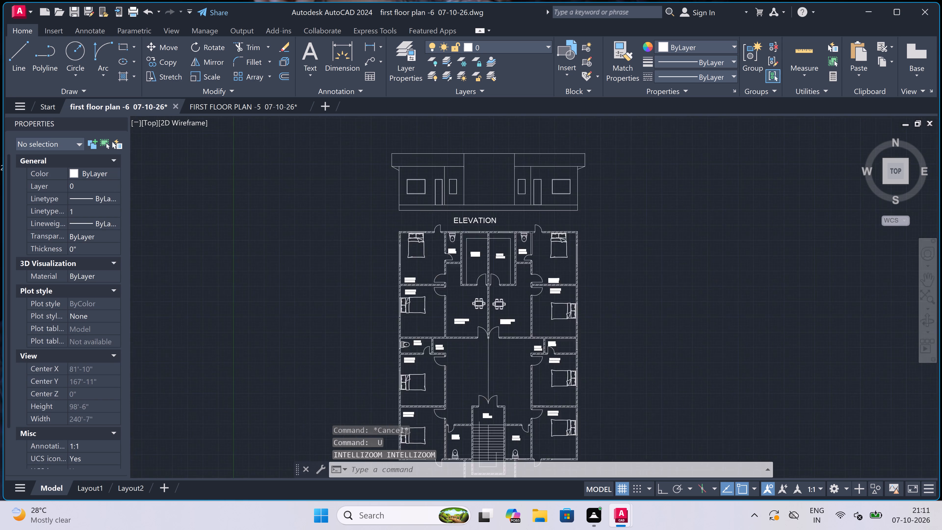
scroll(470, 307, up, 3)
scroll(470, 307, down, 2)
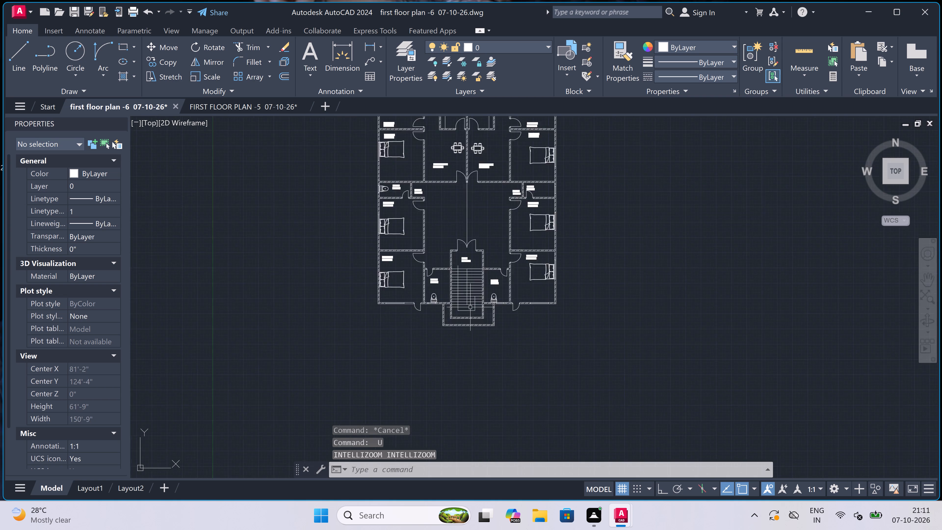
scroll(469, 336, up, 1)
scroll(463, 317, up, 3)
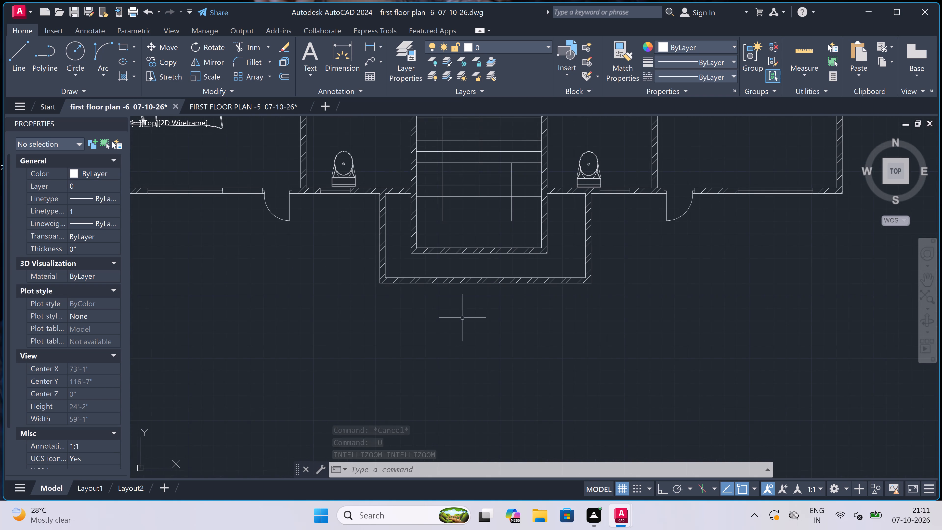
text(MT)
key(space)
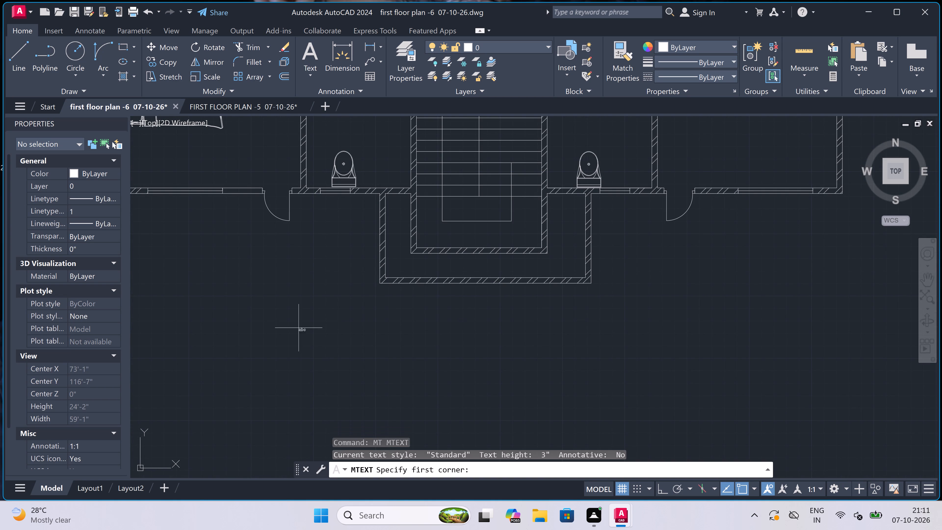
click(183, 339)
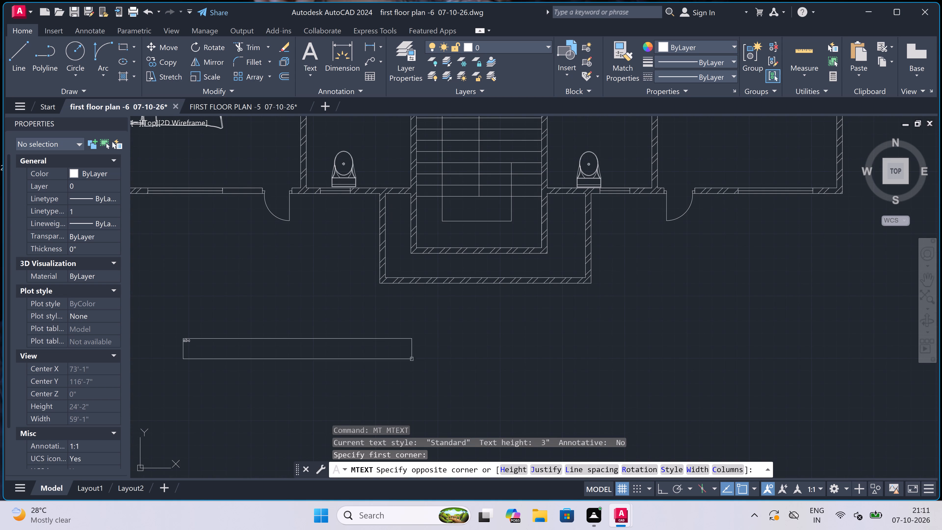
click(806, 338)
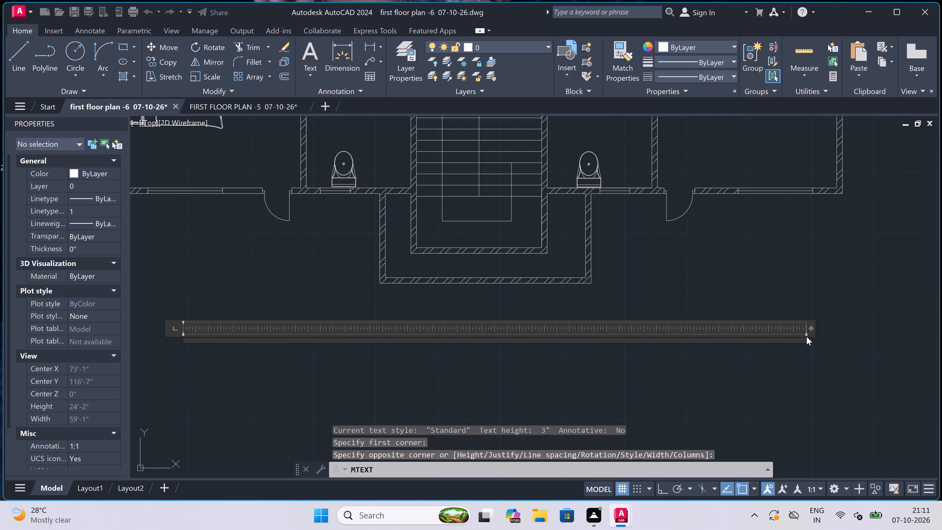
text(FIRST)
key(space)
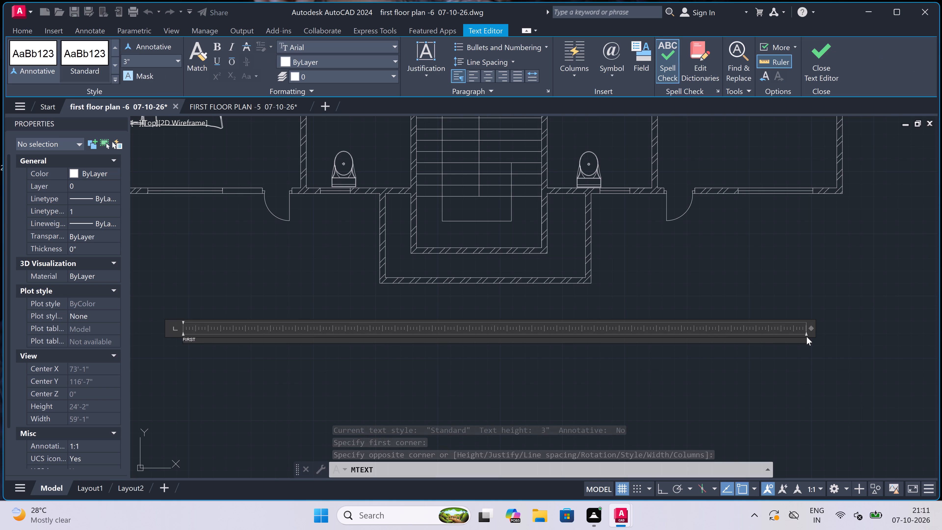
text(FLOOR PLAN)
key(space)
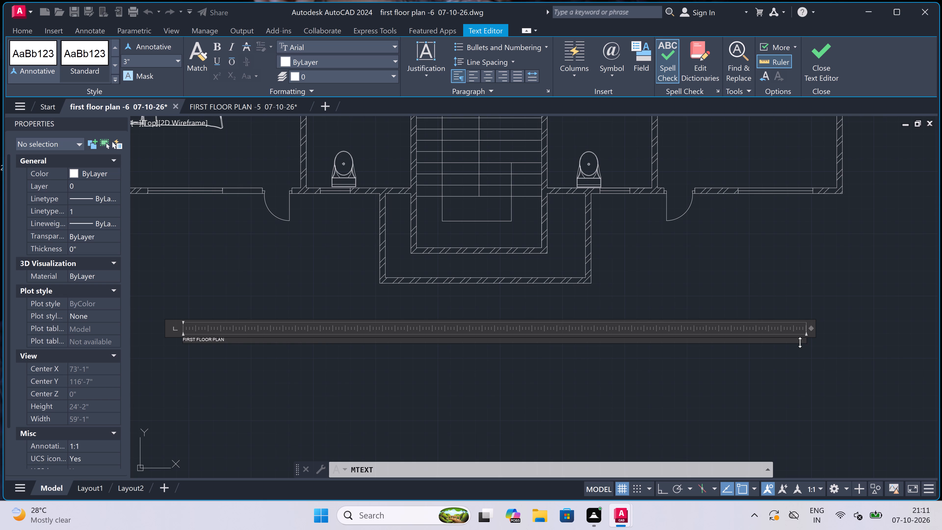
click(212, 405)
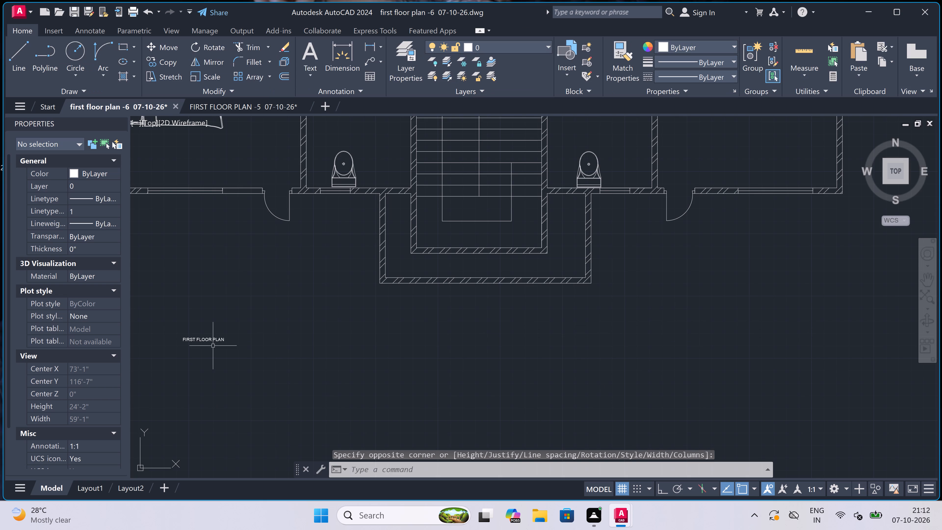
Set the text height of the FIRST FLOOR PLAN title to 1.5'.
click(198, 338)
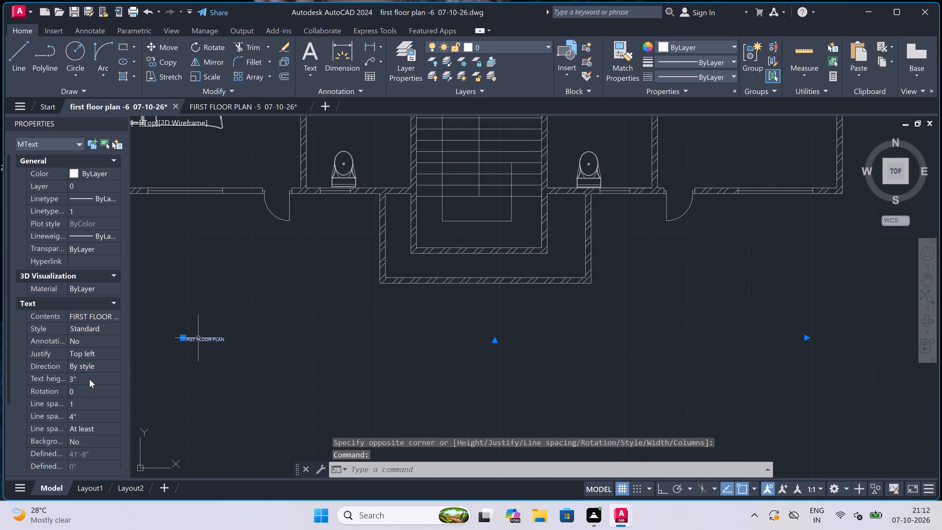
click(89, 379)
key(BackSpace)
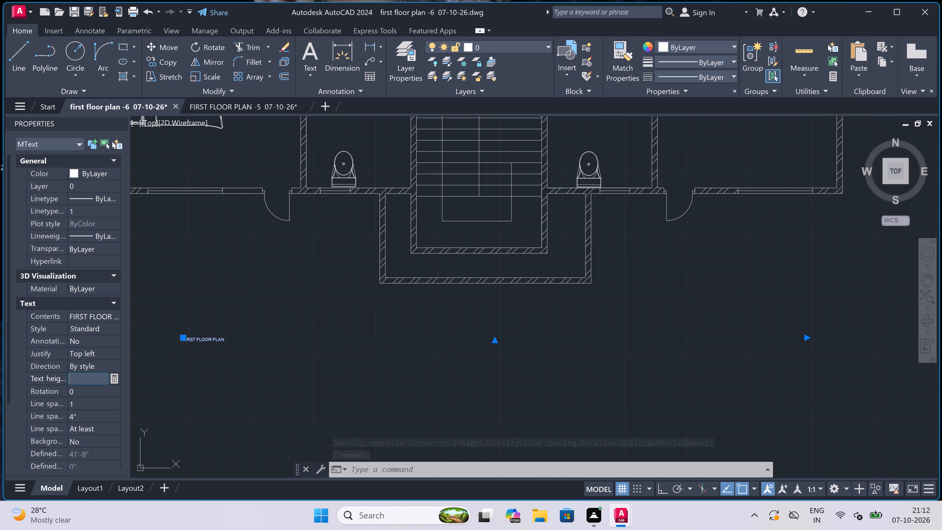
text(1.5)
key(apostrophe)
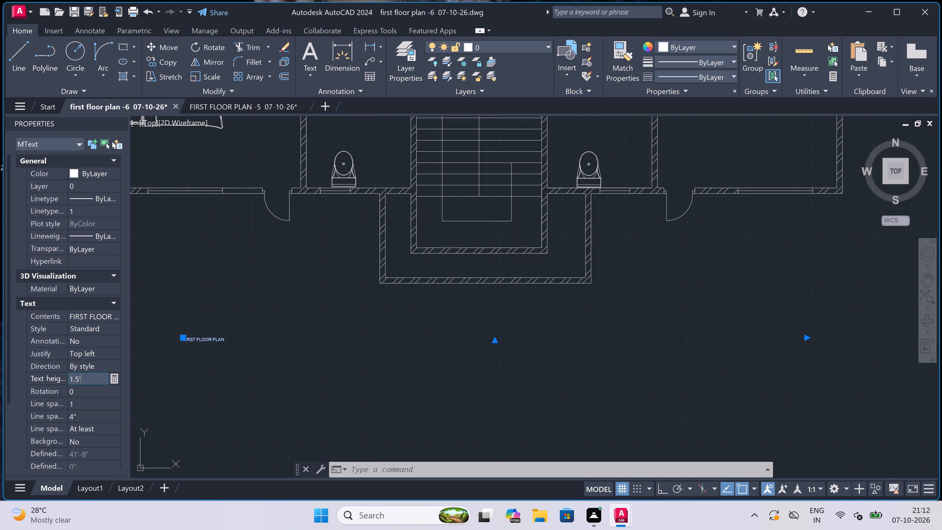
click(302, 348)
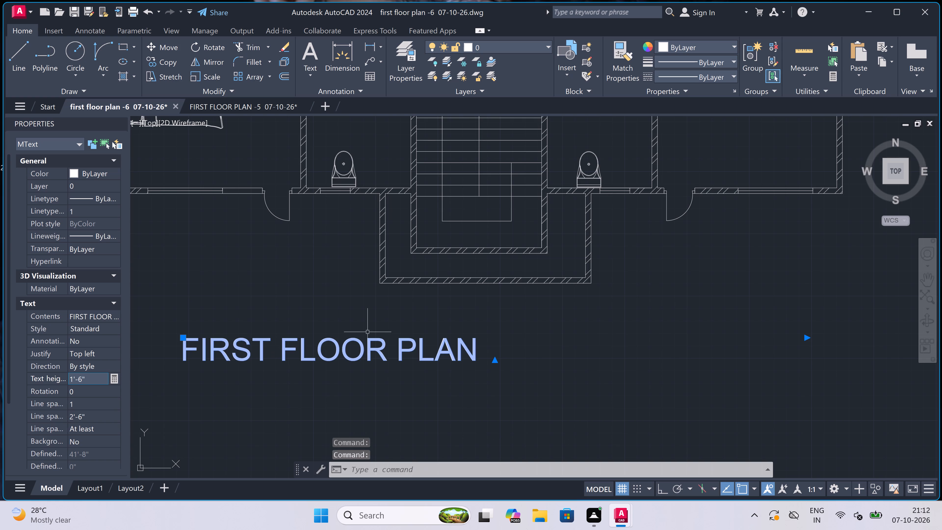
Move the FIRST FLOOR PLAN title so it sits roughly centred beneath the stair projection of the plan.
scroll(402, 331, down, 2)
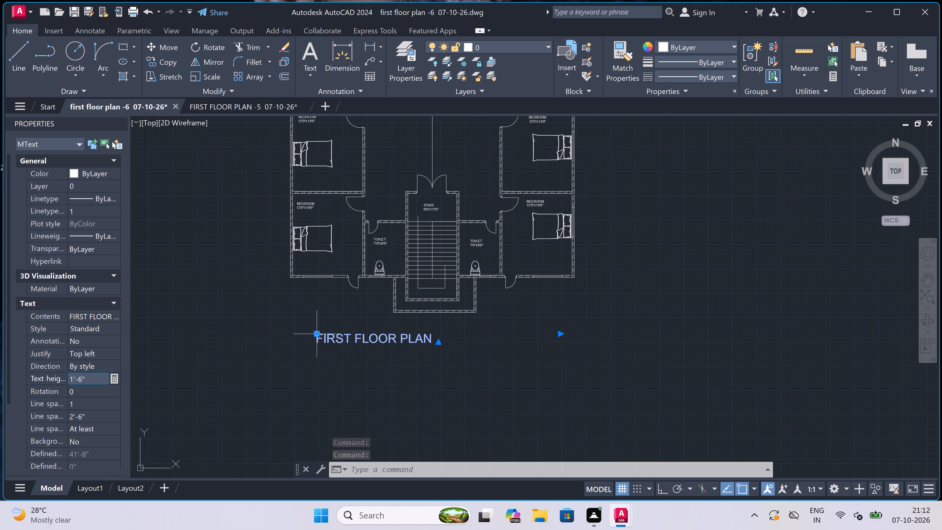
click(316, 334)
scroll(355, 335, up, 2)
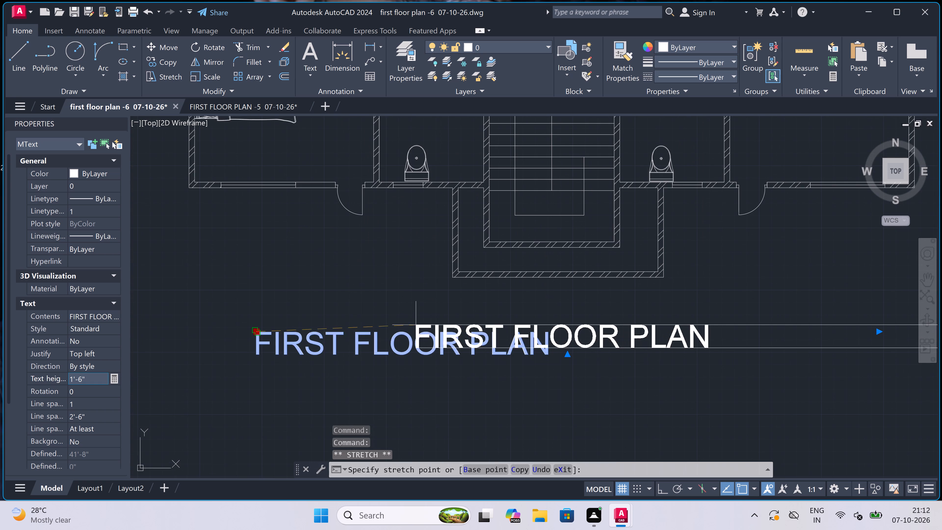
click(416, 325)
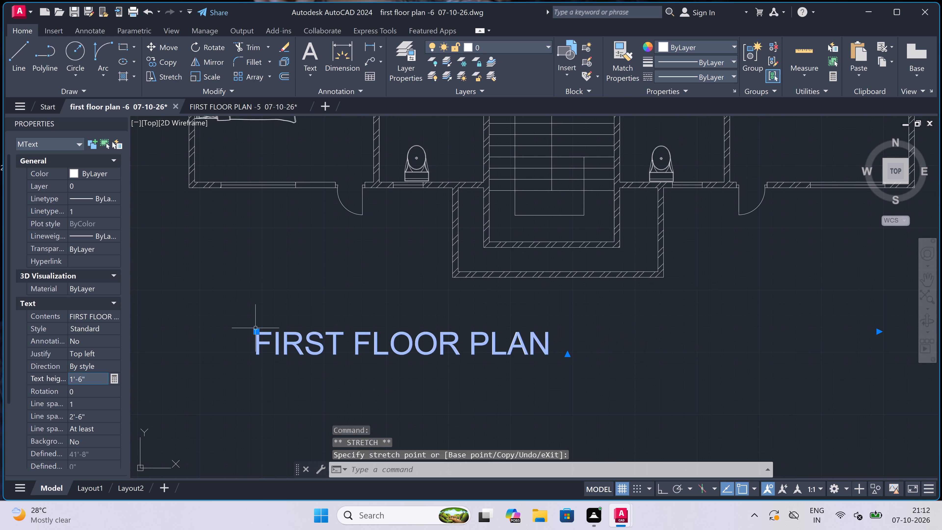
click(256, 331)
scroll(386, 325, up, 3)
click(436, 325)
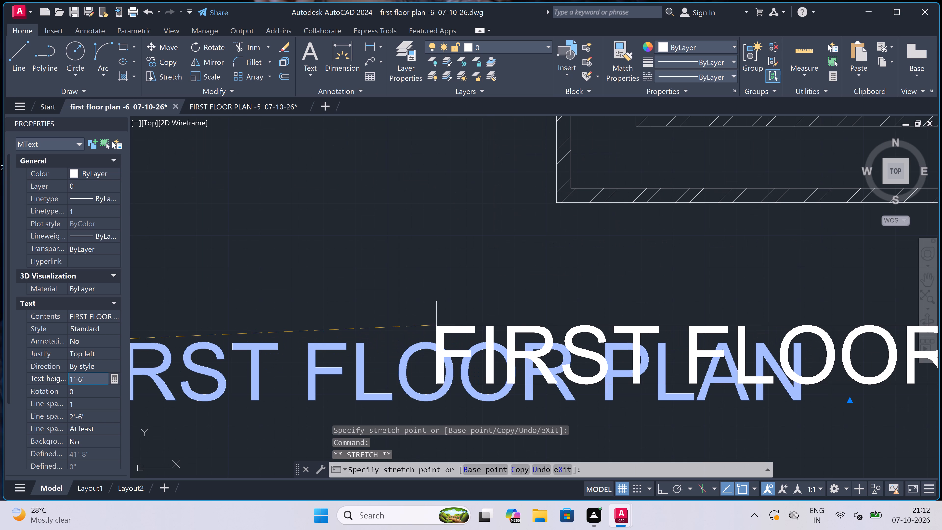
scroll(252, 327, down, 3)
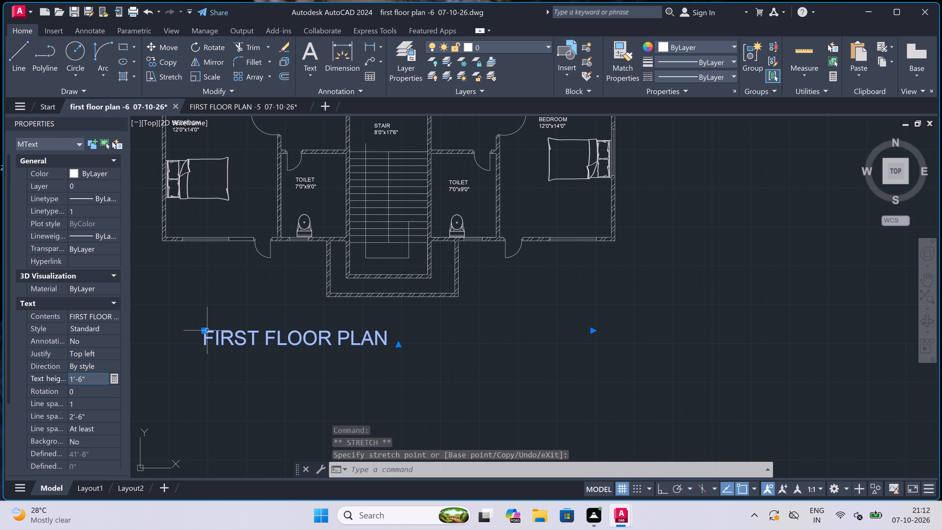
click(206, 330)
scroll(307, 335, up, 2)
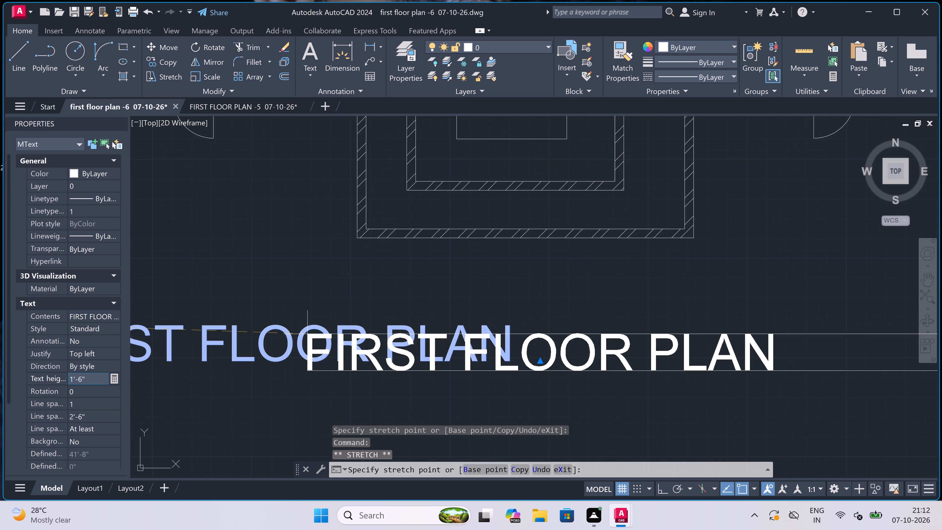
double_click(307, 334)
drag(342, 301, 342, 307)
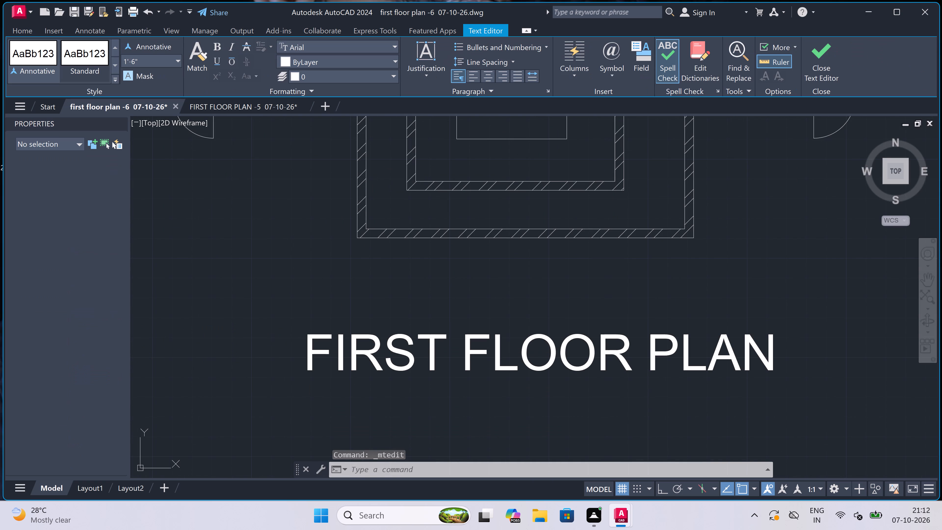
scroll(371, 304, down, 1)
key(Escape)
scroll(371, 304, down, 2)
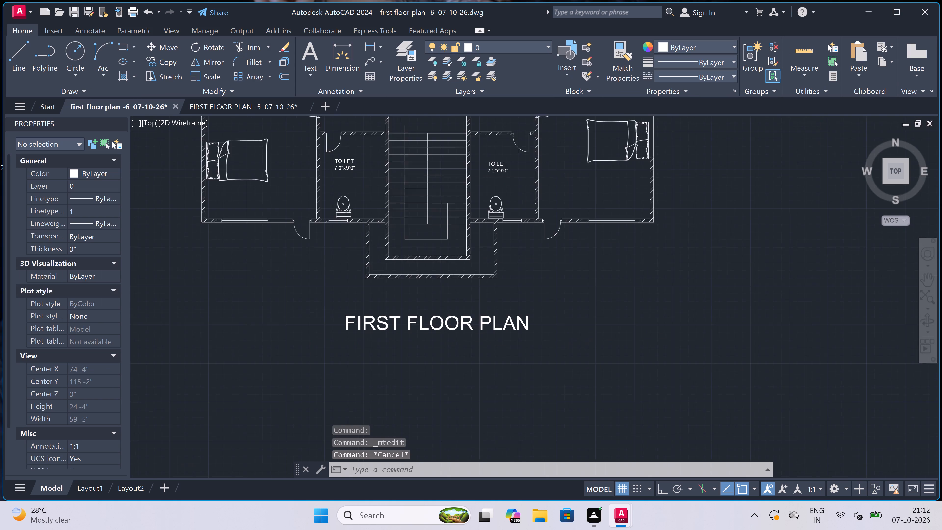
Draw a border rectangle enclosing the elevation, the first floor plan and both titles, with a margin all around.
scroll(371, 304, down, 4)
scroll(371, 304, up, 1)
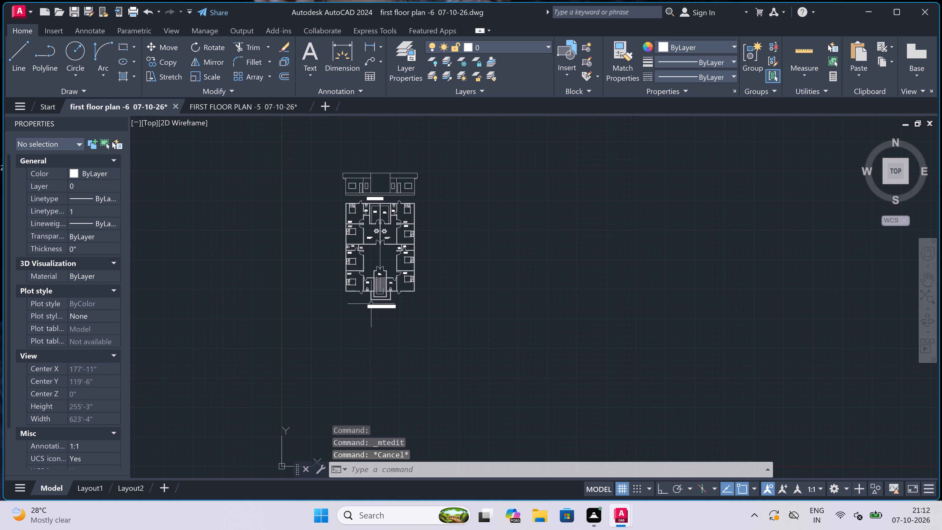
text(RE)
key(c)
key(space)
click(328, 152)
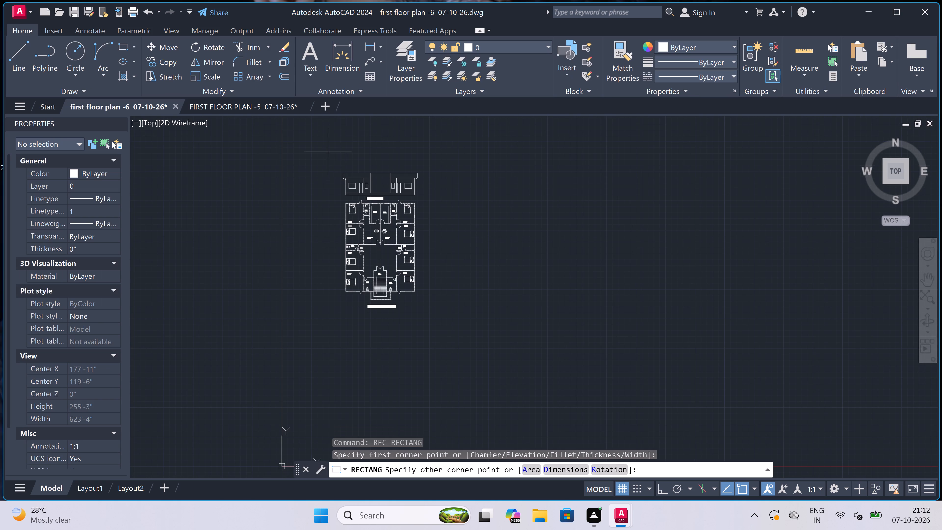
click(430, 324)
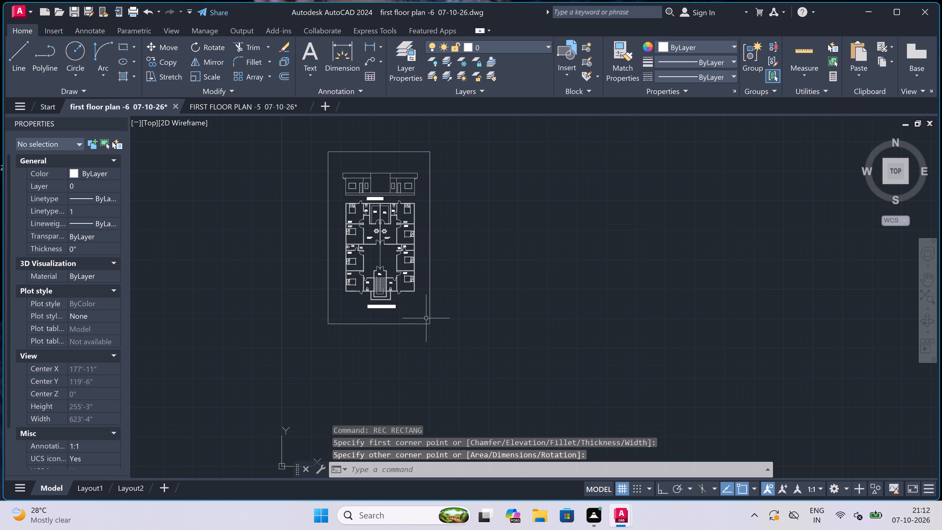
Examine the elevation and the upper part of the first floor plan inside the border rectangle.
scroll(374, 166, up, 3)
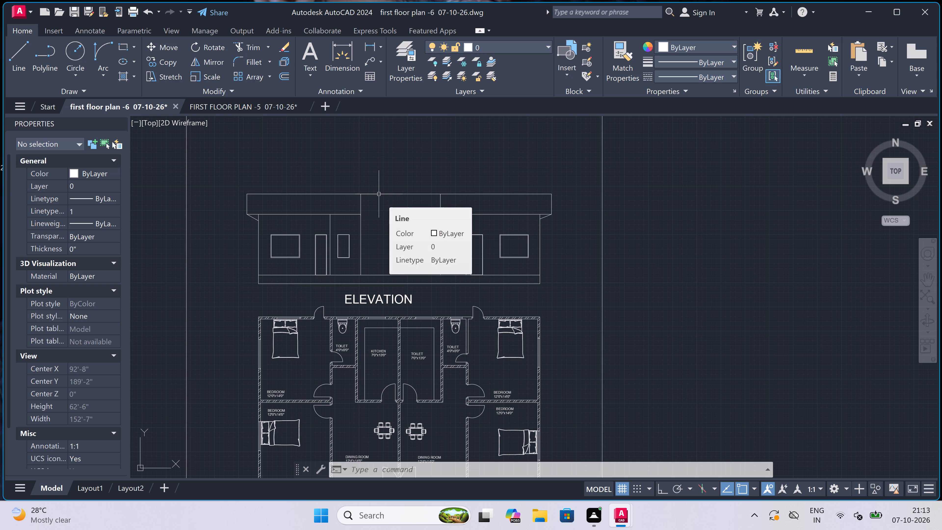
scroll(380, 201, down, 2)
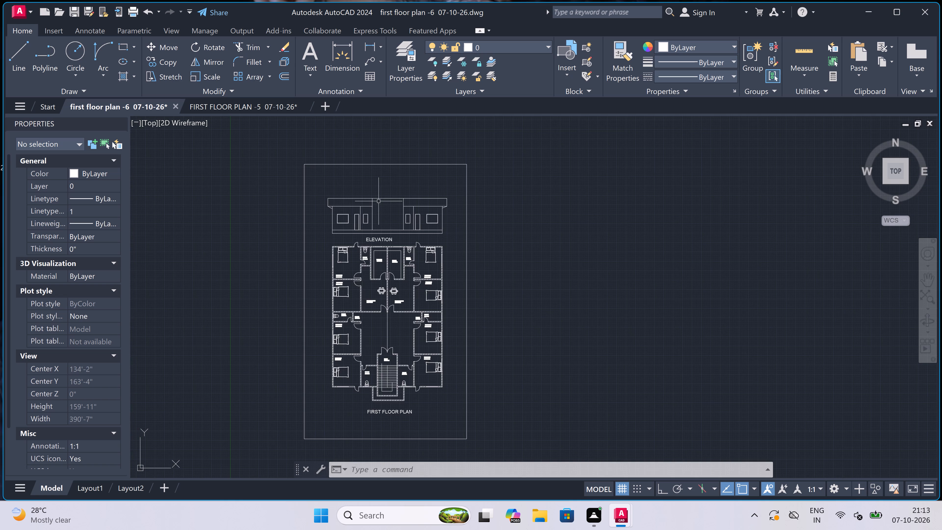
scroll(379, 201, up, 2)
scroll(379, 201, down, 2)
scroll(352, 212, up, 2)
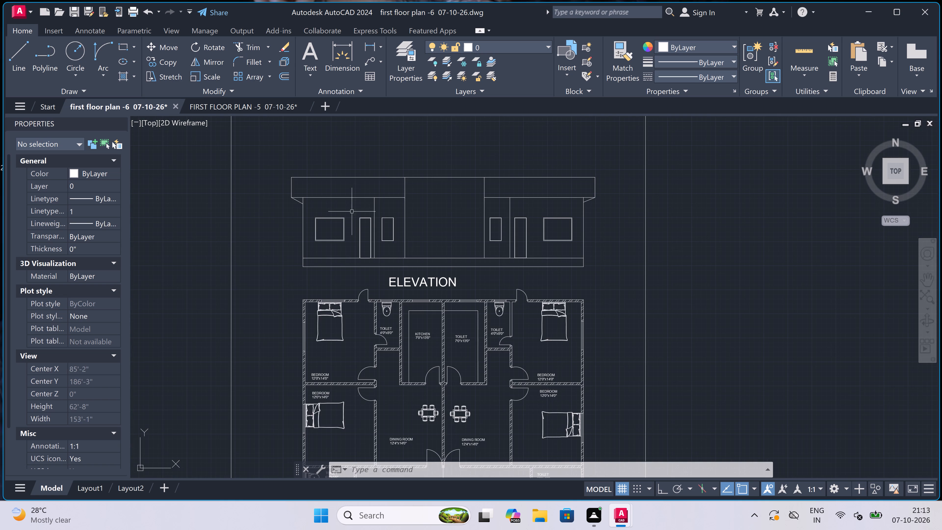
scroll(388, 178, up, 1)
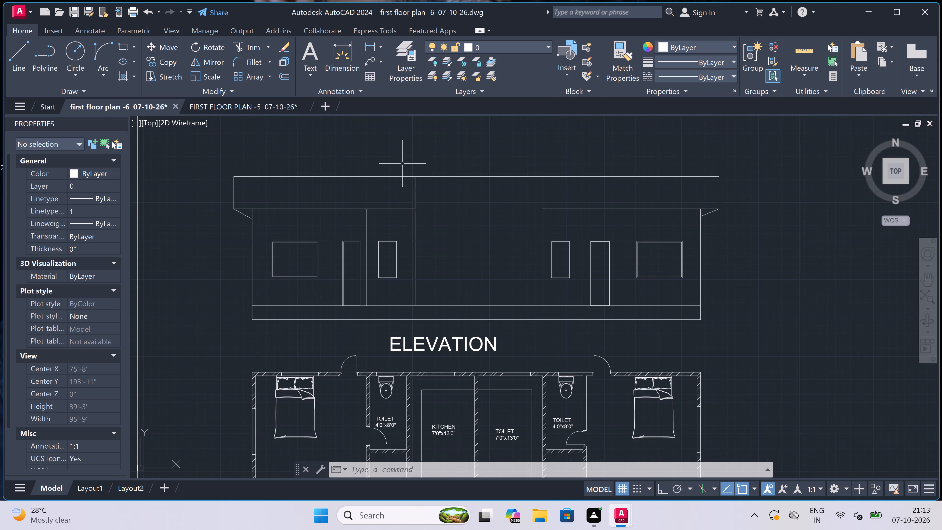
scroll(408, 165, up, 2)
scroll(408, 165, down, 4)
scroll(429, 162, up, 1)
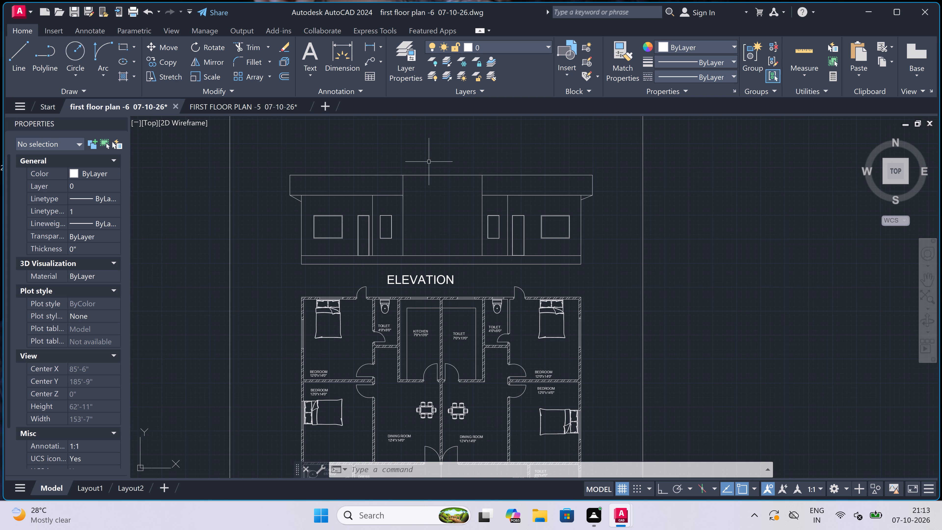
scroll(432, 161, down, 2)
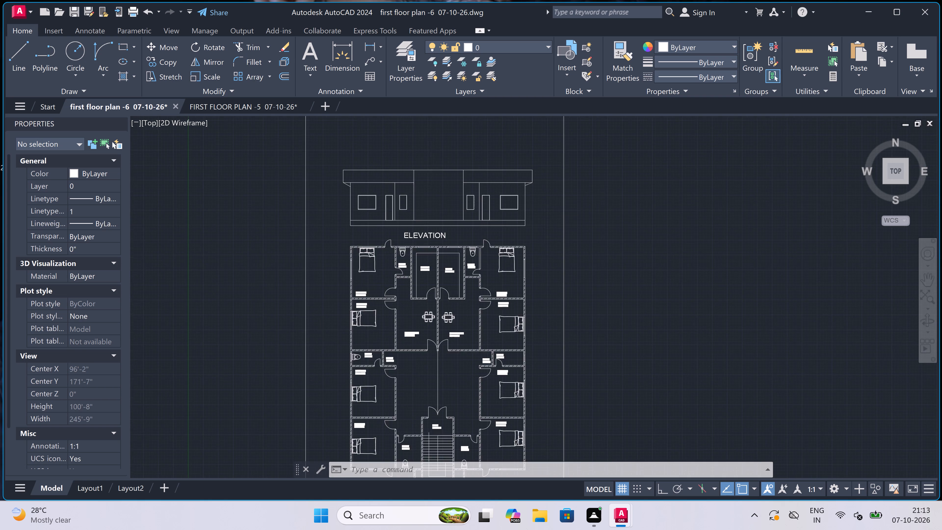
scroll(432, 161, up, 2)
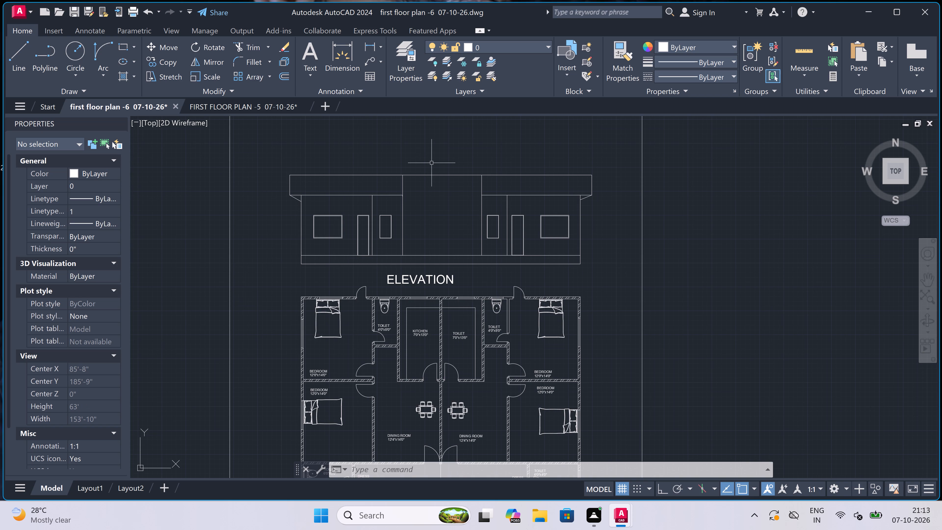
key(Escape)
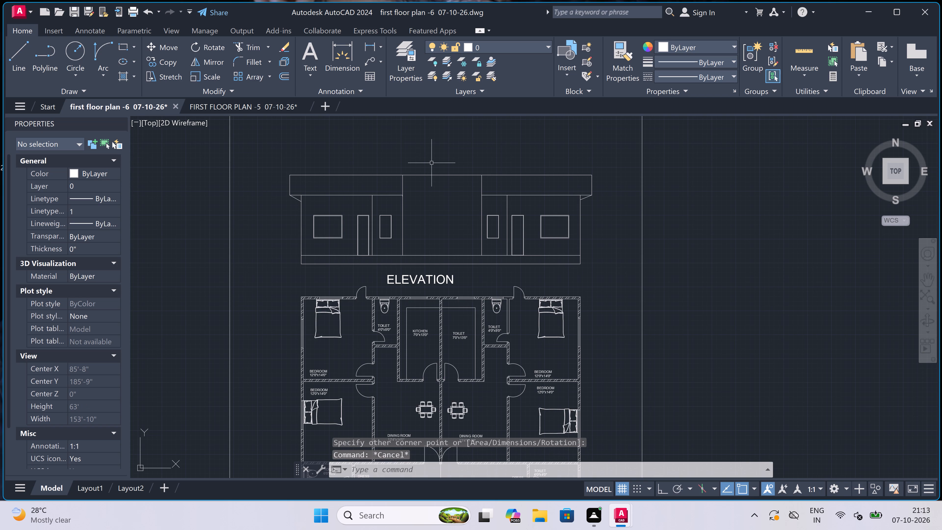
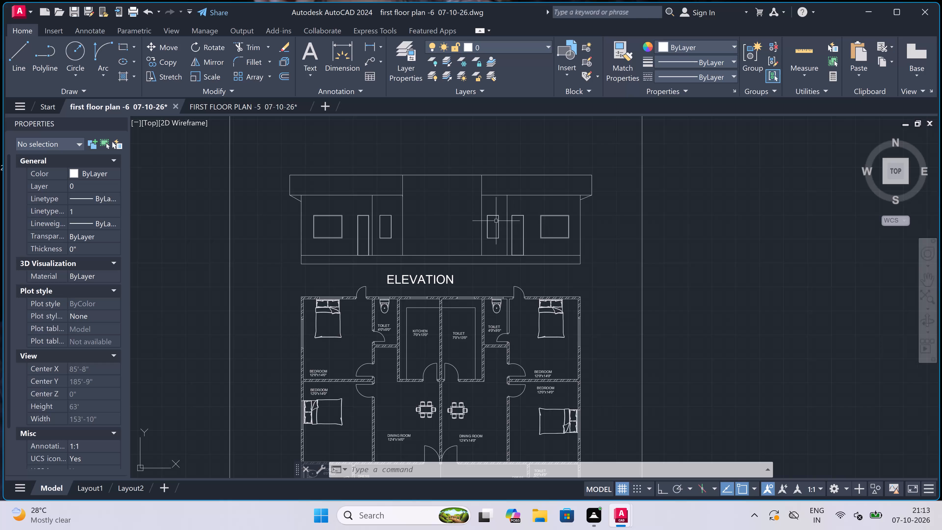
Draw a door-knob circle about 3" in diameter inside the elevation's left door, beside its left edge at roughly mid-height.
scroll(423, 204, down, 3)
scroll(423, 273, up, 3)
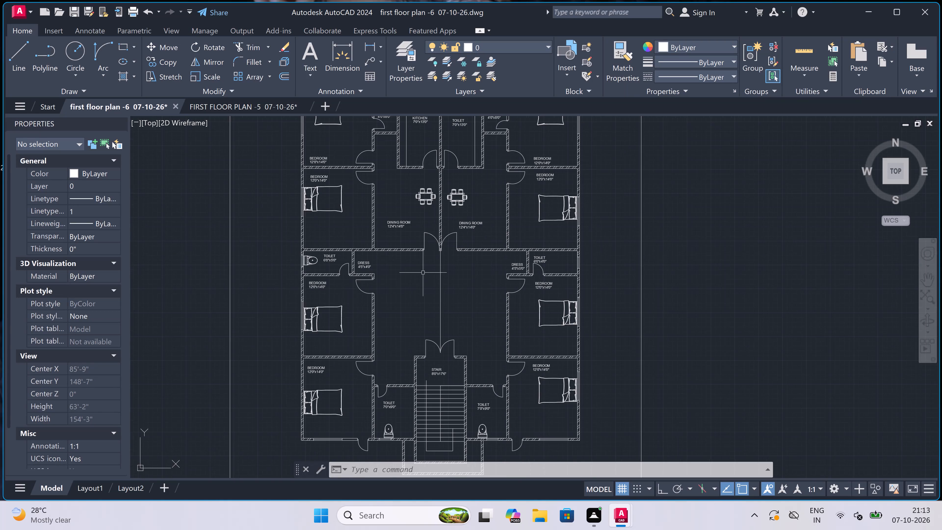
scroll(423, 271, down, 3)
scroll(415, 190, up, 2)
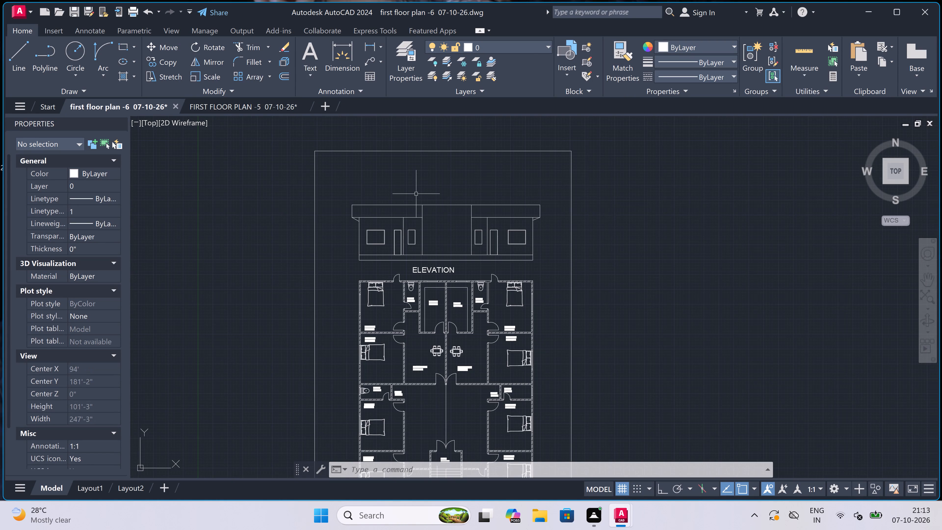
scroll(438, 220, up, 2)
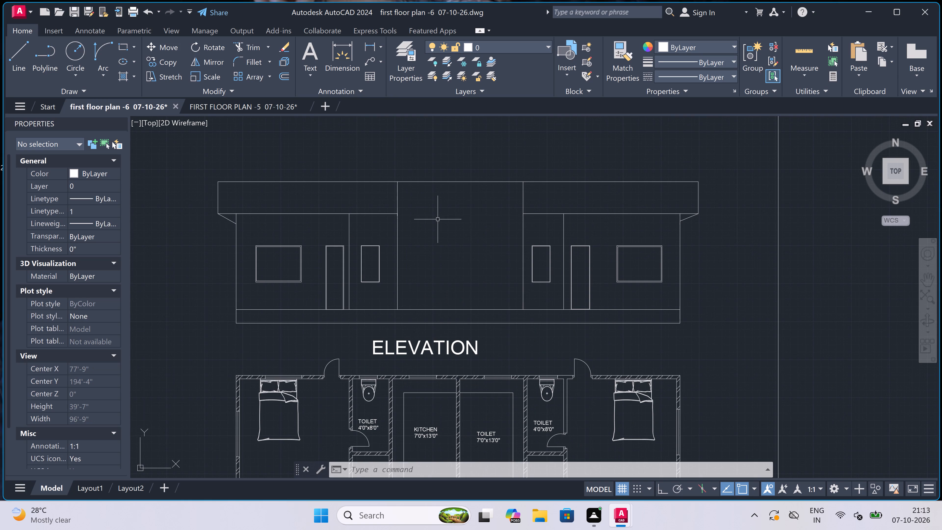
text(C)
key(space)
scroll(438, 219, down, 3)
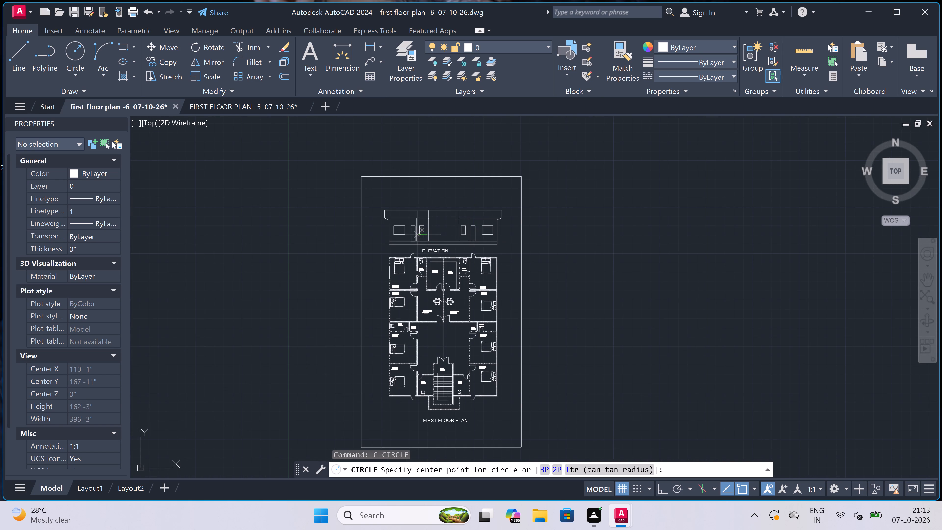
scroll(415, 234, up, 5)
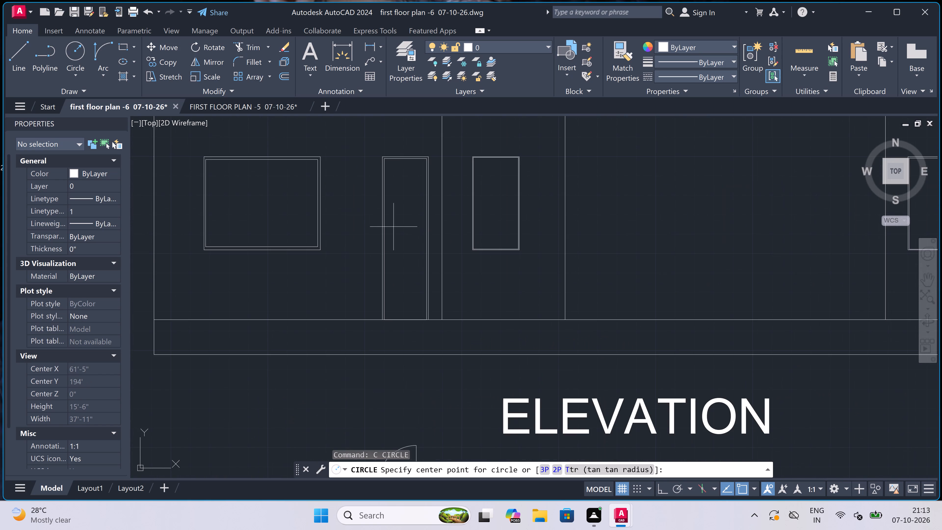
scroll(387, 226, up, 1)
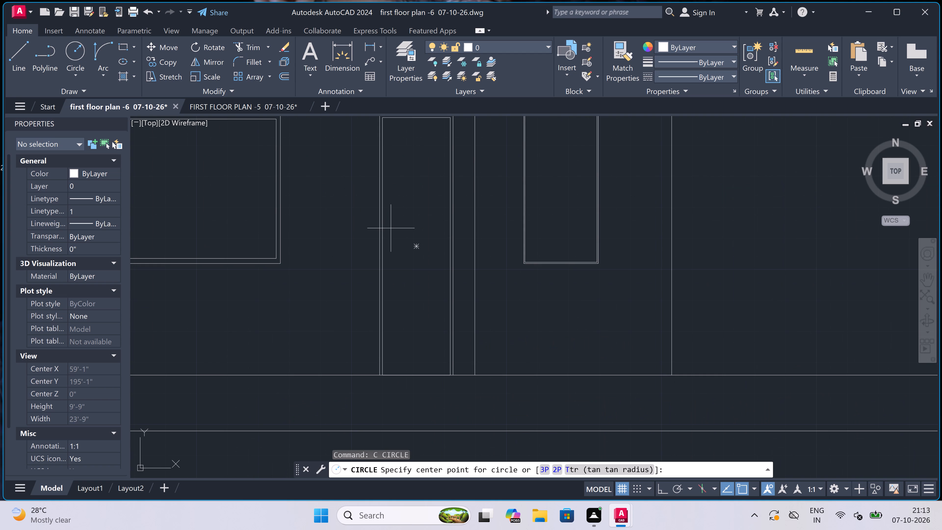
click(391, 229)
scroll(396, 235, up, 2)
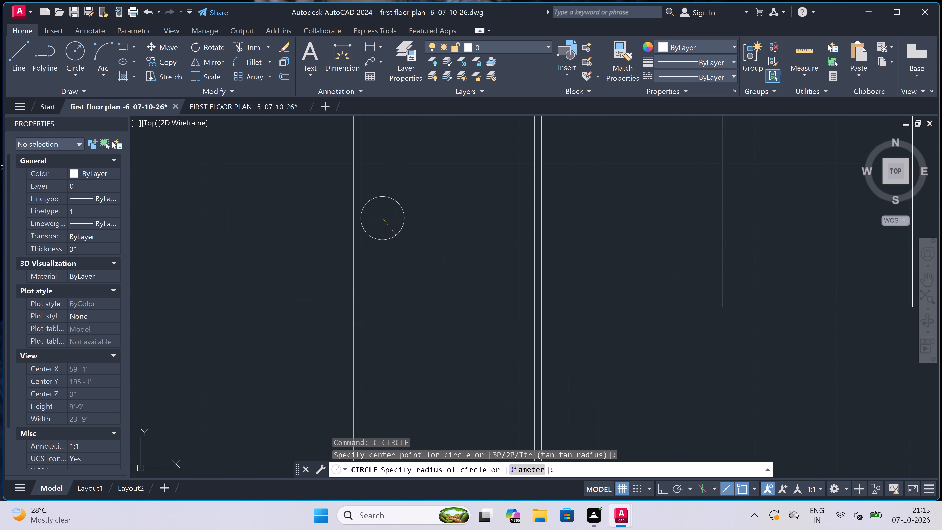
click(393, 220)
Copy the knob circle horizontally with Ortho on to the elevation's right door, placing it just inside that door's right edge.
click(393, 219)
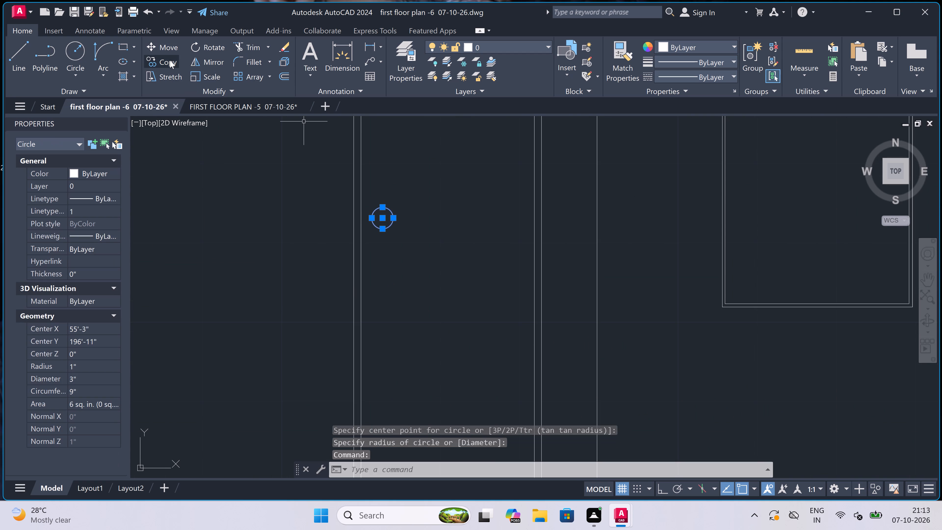
click(170, 60)
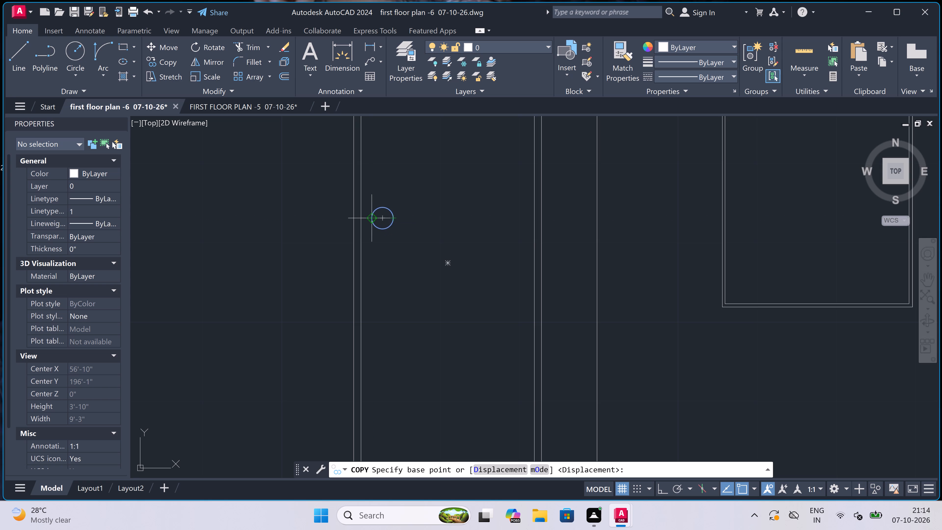
click(375, 218)
scroll(444, 210, down, 4)
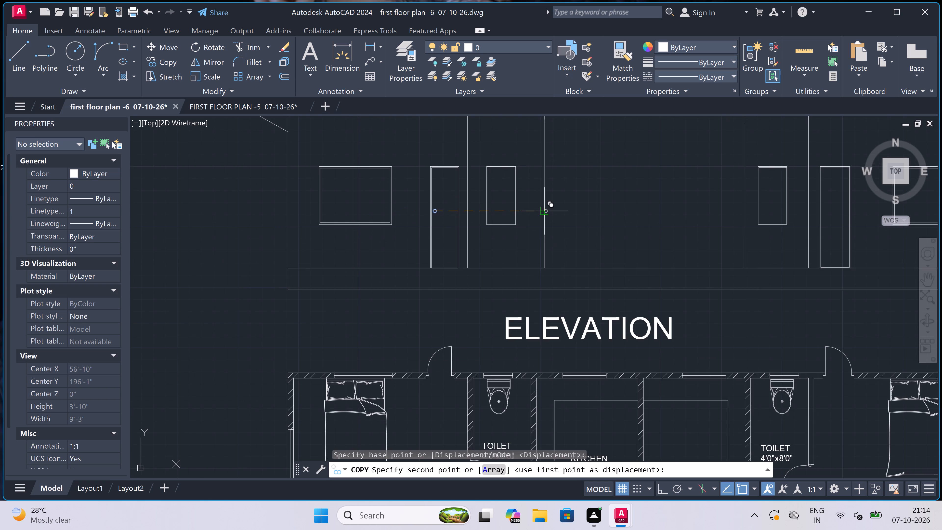
scroll(542, 207, down, 3)
scroll(583, 210, up, 2)
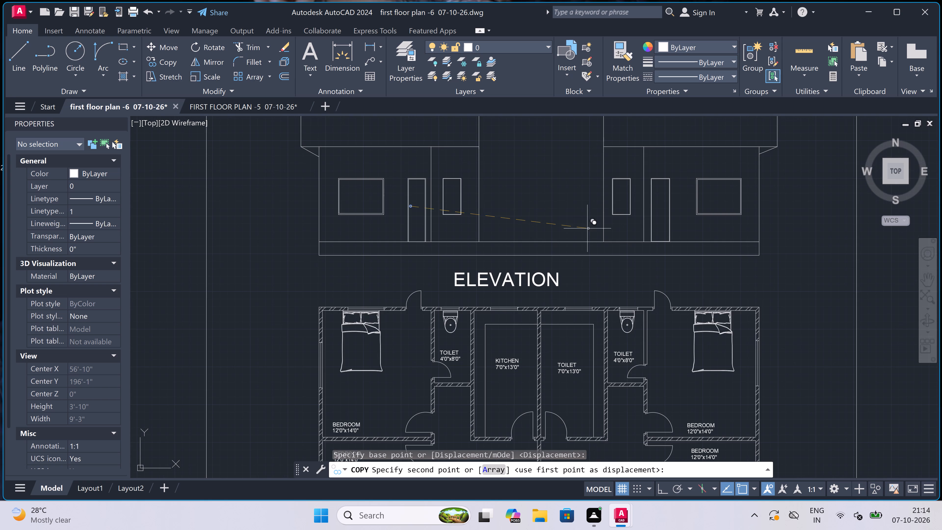
key(F8)
scroll(659, 210, up, 1)
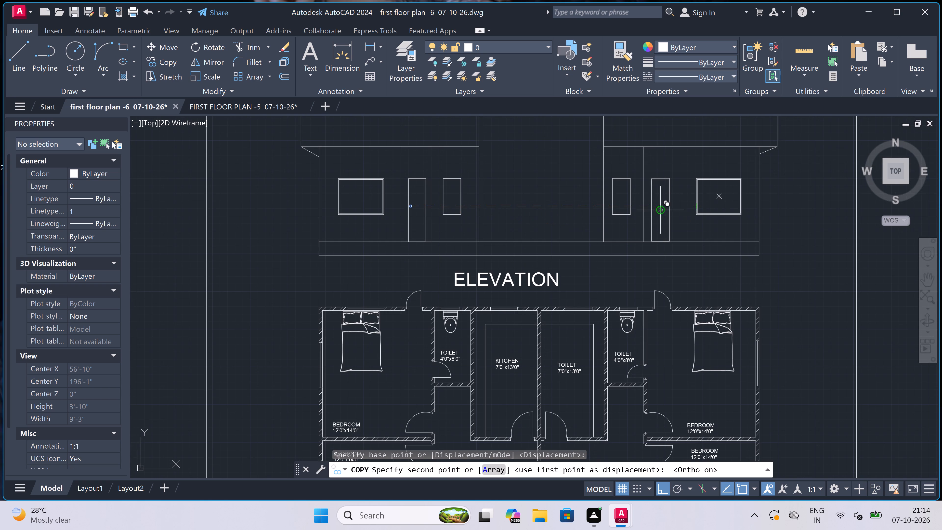
scroll(658, 210, up, 1)
scroll(700, 206, up, 2)
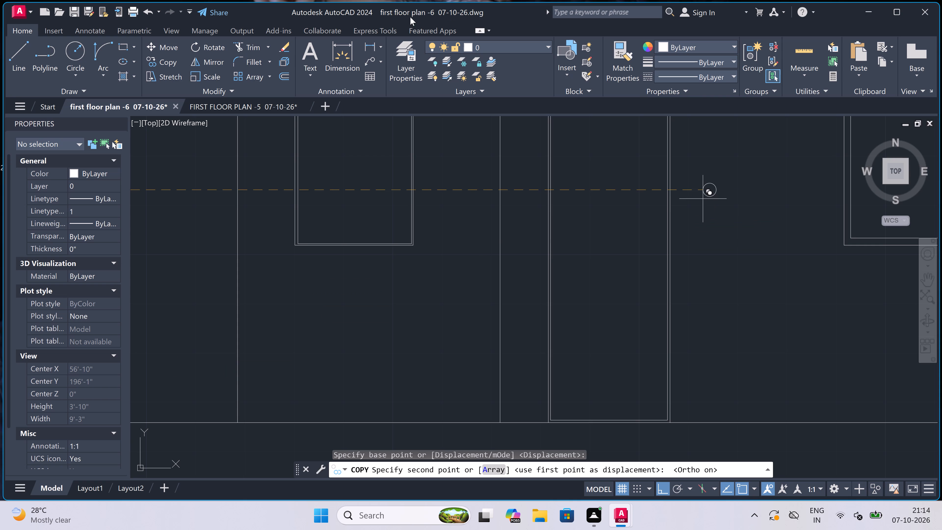
scroll(633, 208, up, 1)
drag(657, 201, 663, 201)
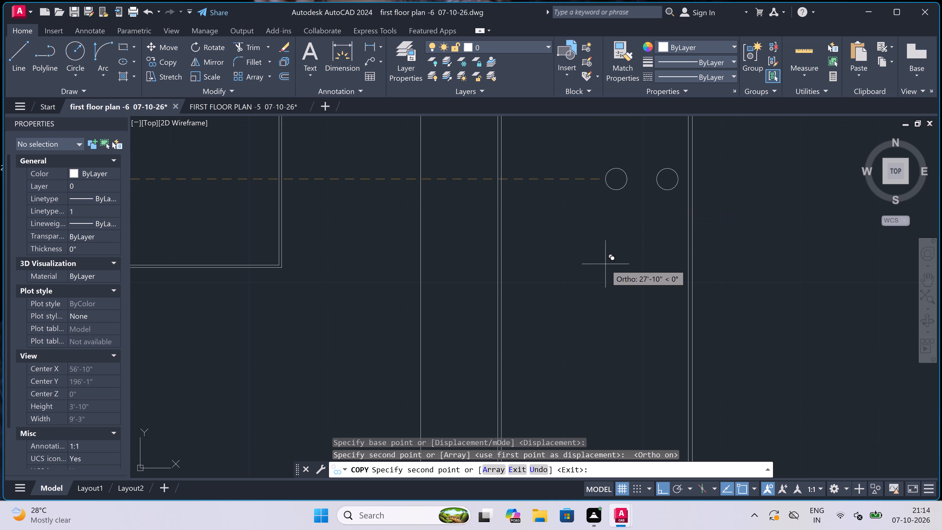
key(Escape)
Draw a vertical centre line in the elevation's right wide window, between the midpoints of the inner frame's top and bottom edges.
scroll(588, 231, down, 4)
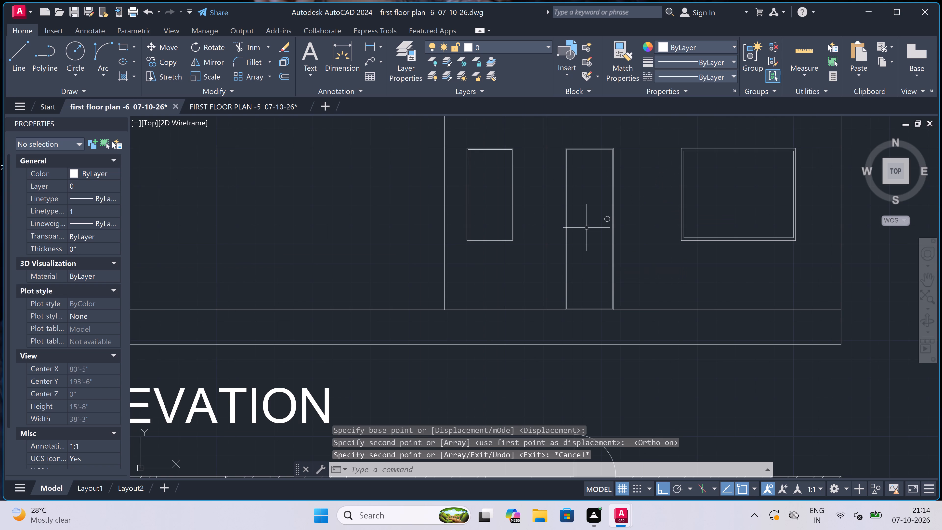
scroll(587, 228, down, 3)
scroll(587, 228, up, 1)
scroll(587, 228, down, 1)
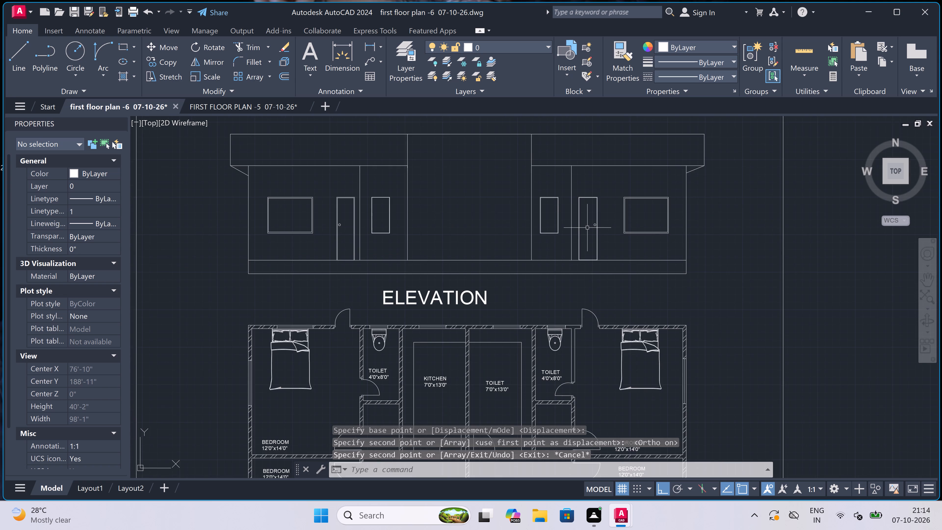
scroll(589, 235, down, 1)
scroll(619, 217, up, 2)
scroll(602, 235, up, 2)
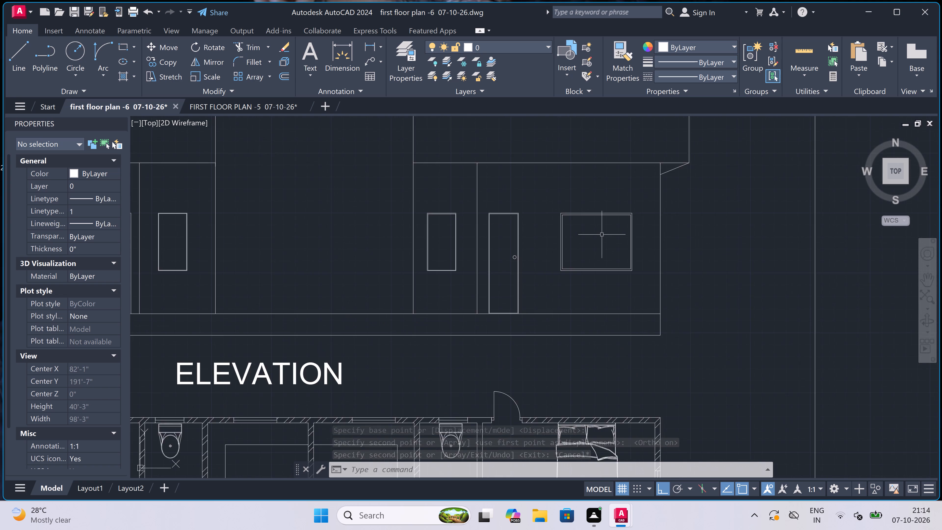
key(l)
key(space)
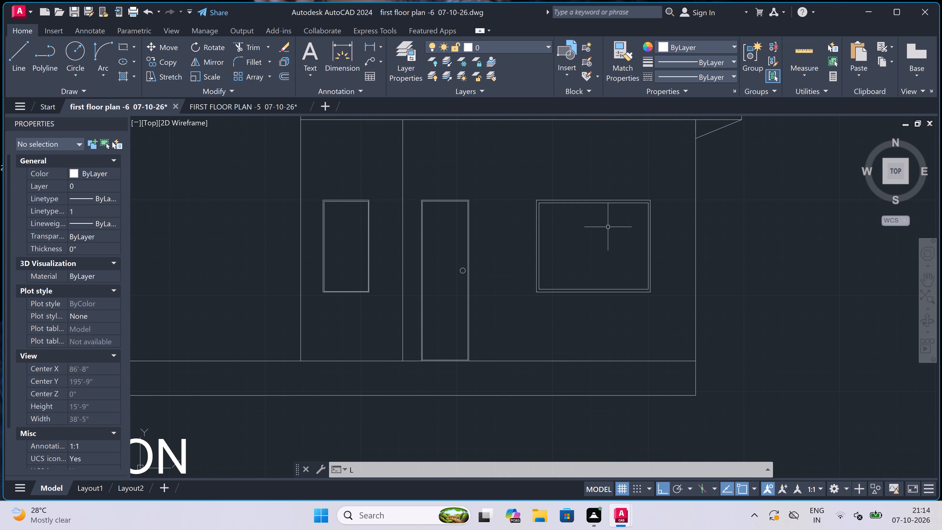
click(597, 204)
drag(622, 275, 623, 273)
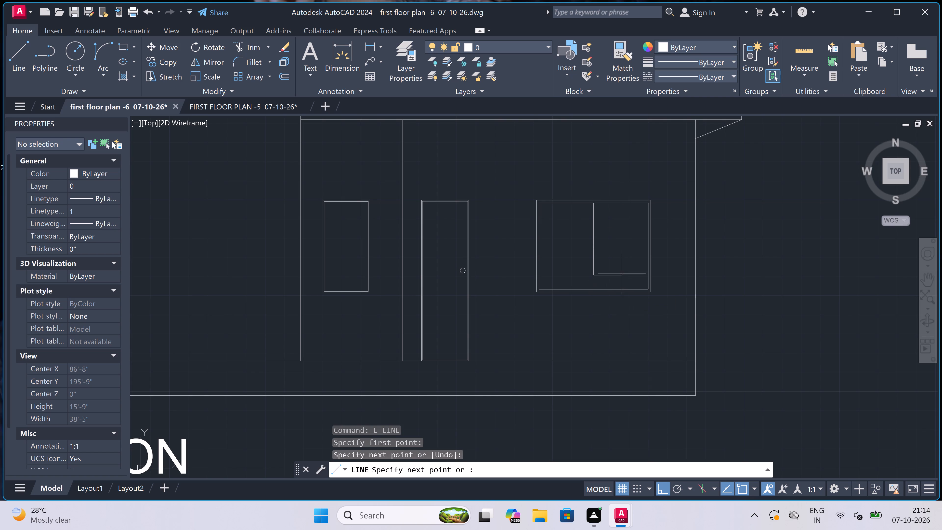
key(ctrl+z)
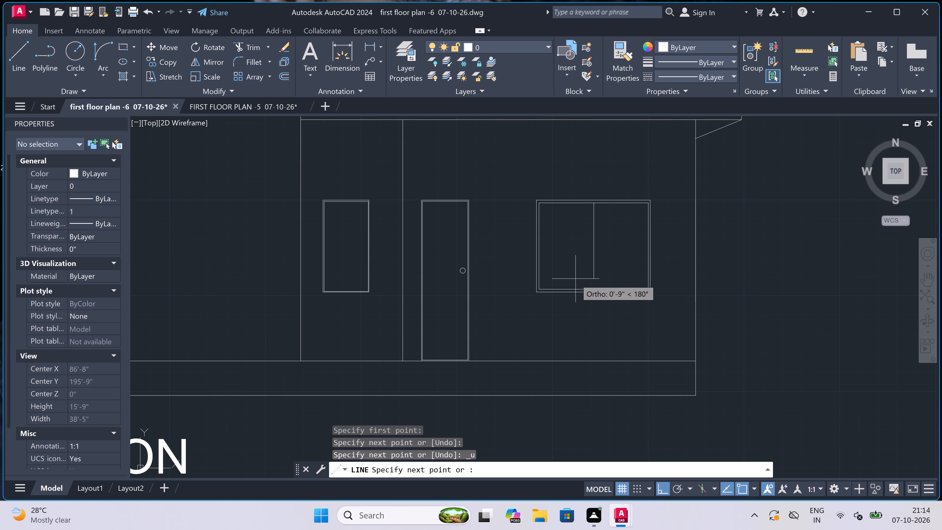
scroll(607, 287, up, 3)
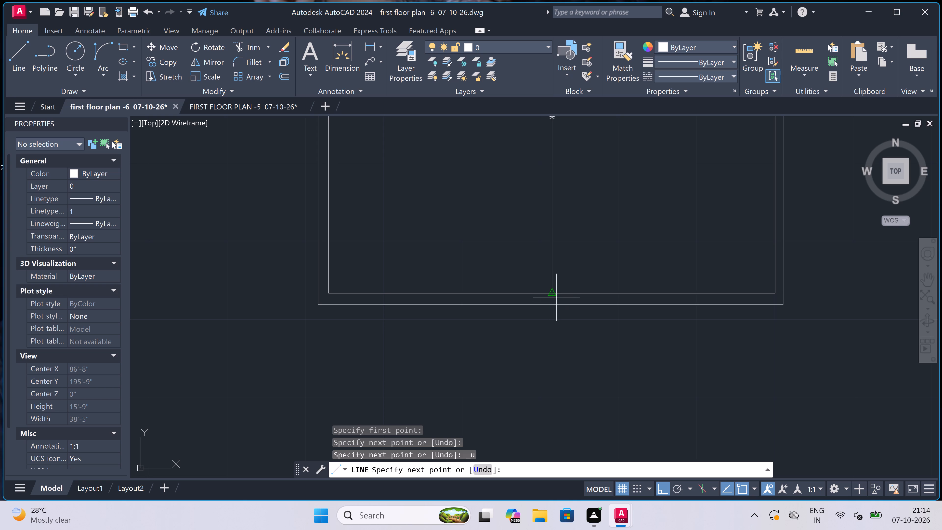
drag(556, 297, 562, 301)
key(Escape)
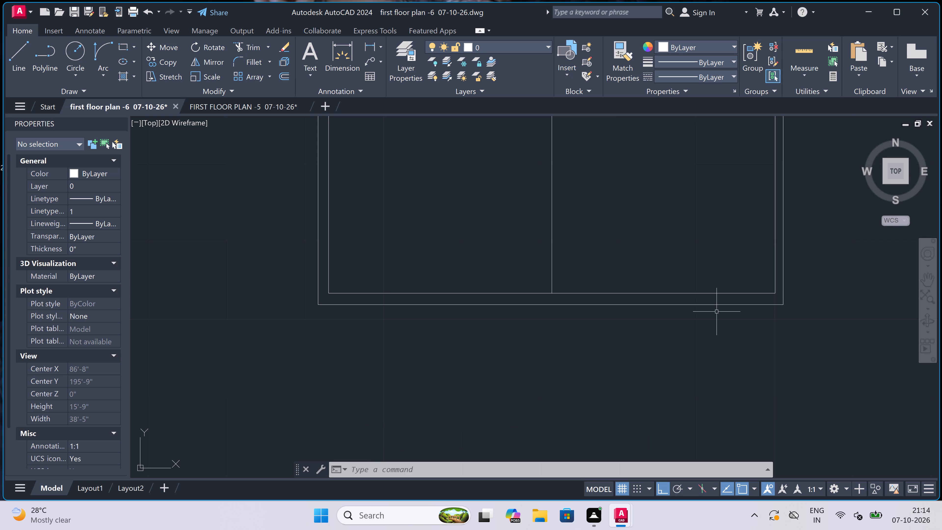
Draw a matching vertical centre line from top to bottom of the inner frame in the elevation's left wide window.
scroll(479, 264, down, 3)
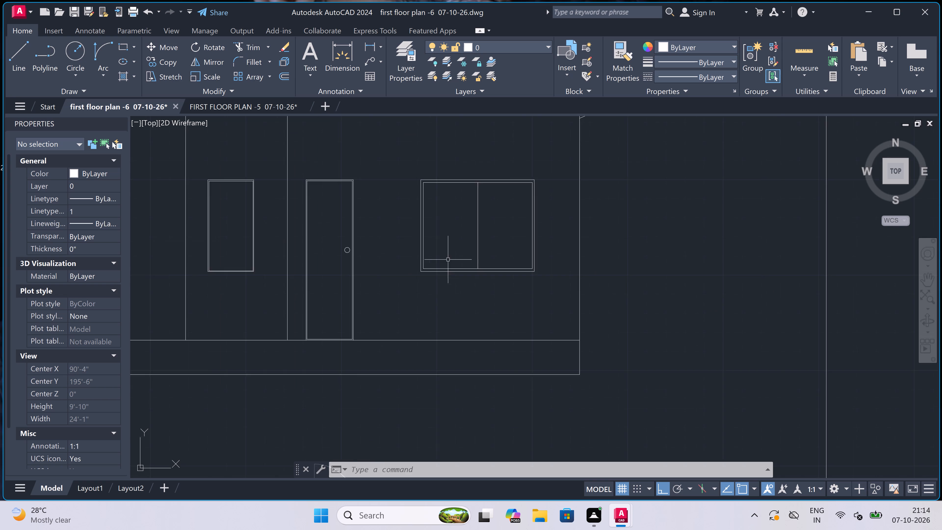
scroll(447, 261, down, 5)
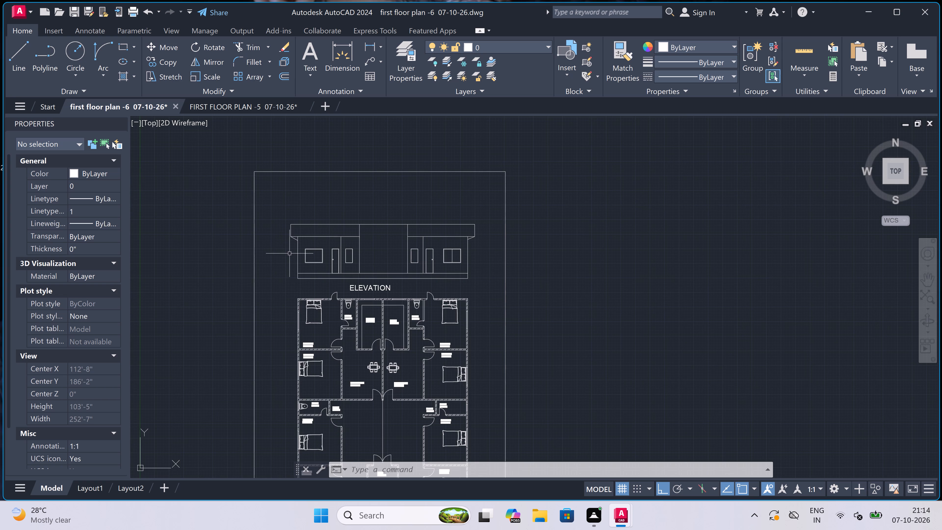
scroll(296, 256, up, 2)
scroll(315, 251, up, 2)
key(space)
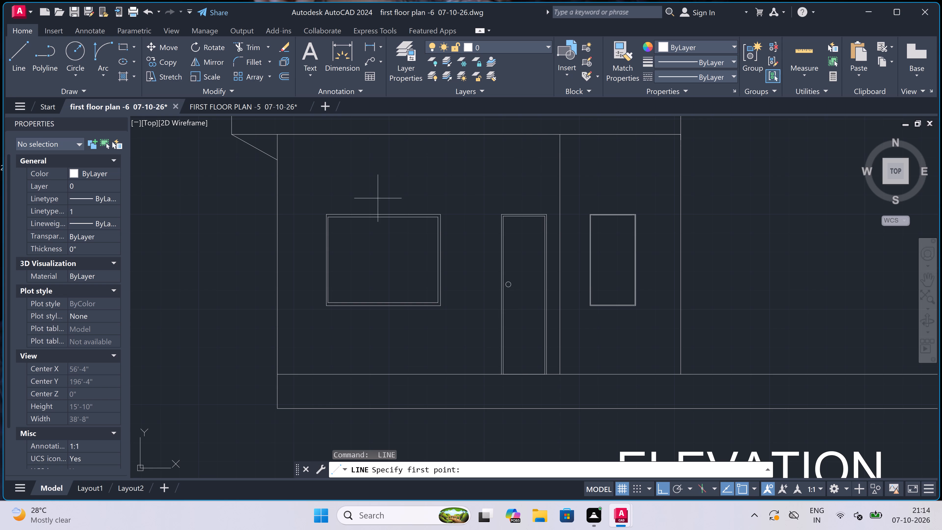
scroll(384, 212, up, 1)
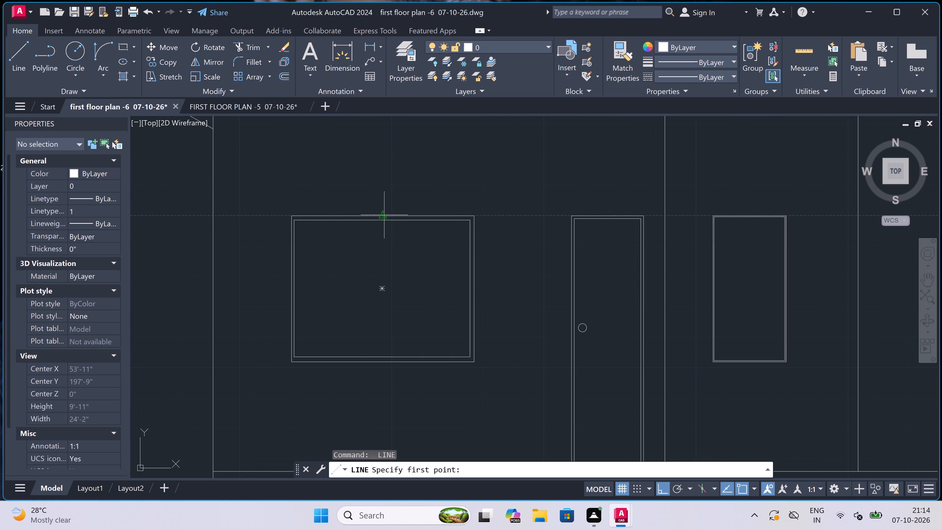
click(383, 219)
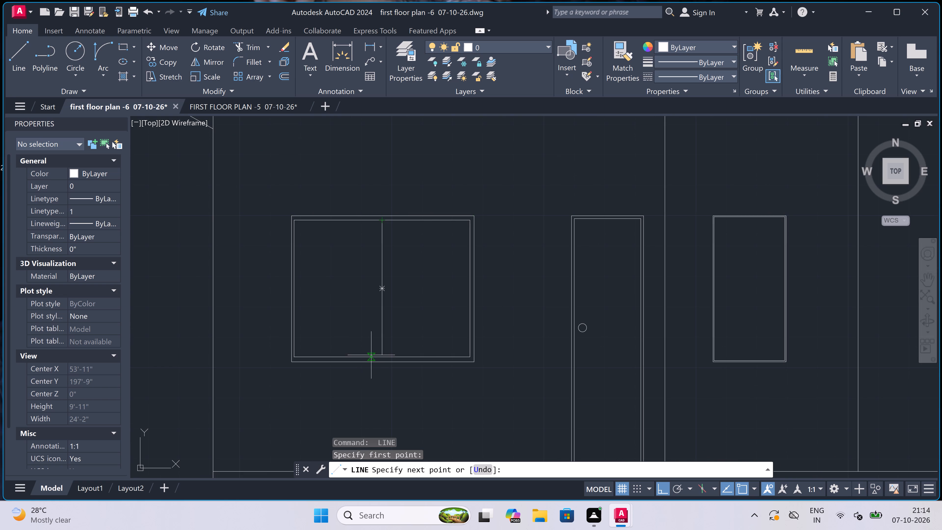
click(380, 358)
key(Escape)
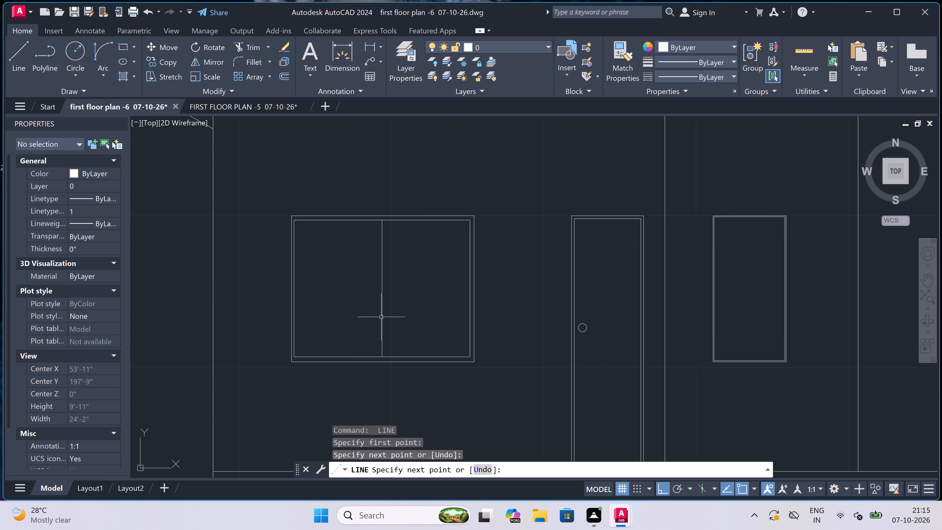
Draw a pane rectangle inside the elevation's left narrow window, inset by a small margin from its frame.
scroll(376, 294, down, 4)
scroll(447, 313, up, 3)
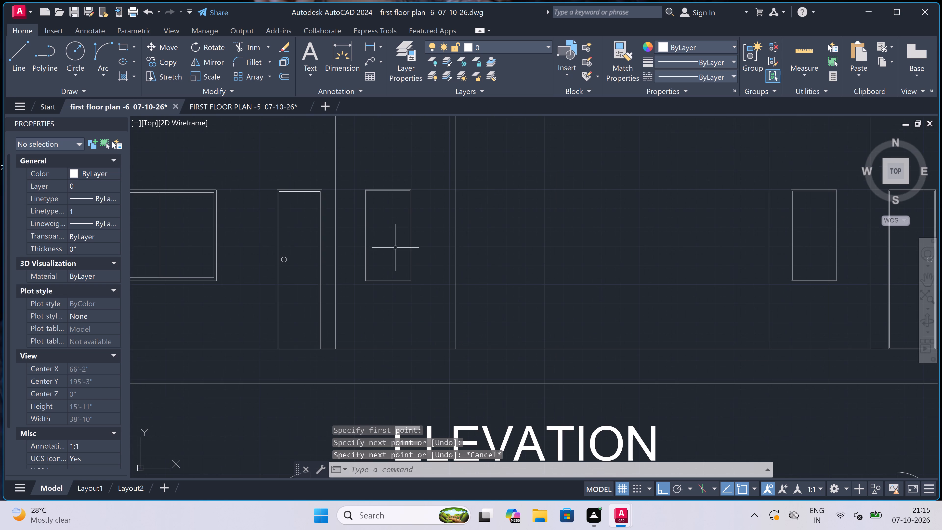
text(REC)
key(space)
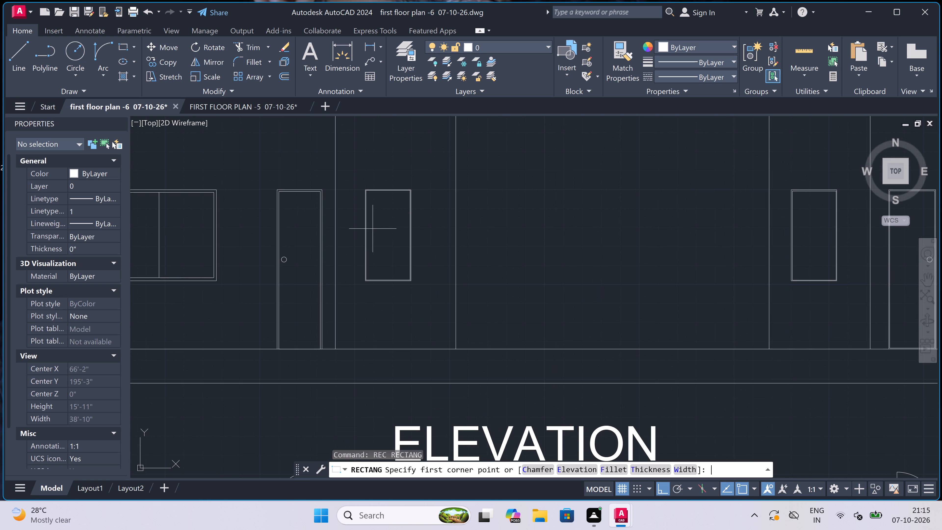
scroll(370, 212, up, 2)
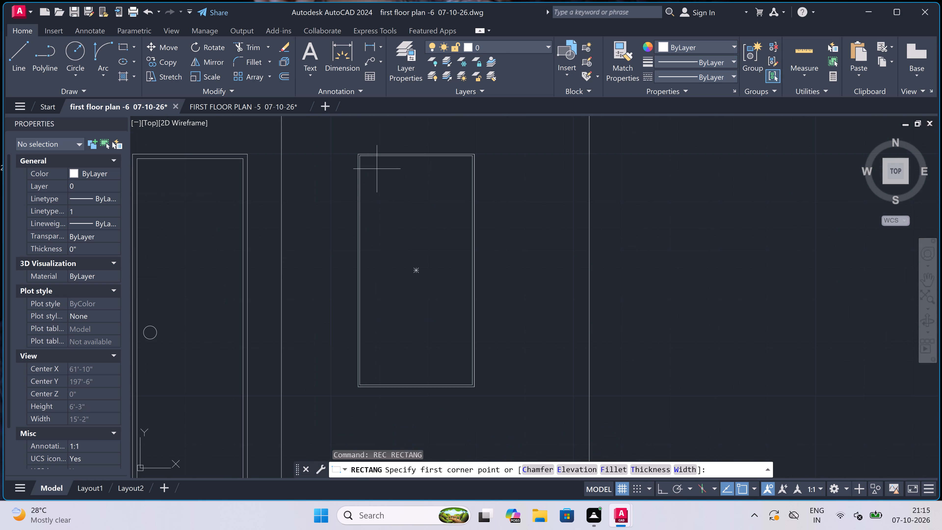
click(372, 172)
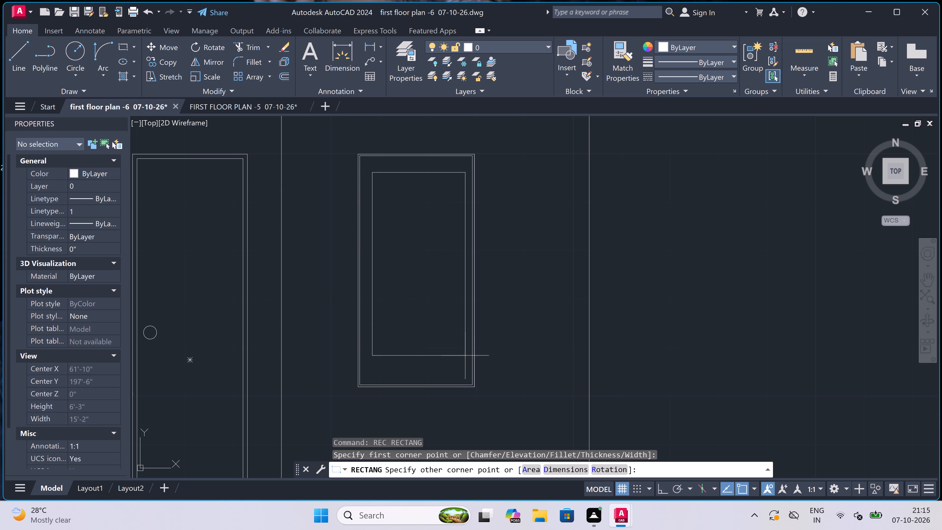
click(456, 368)
Complete the pane rectangle by placing its opposite corner just inside the lower-right frame corner of the elevation's left narrow window.
click(456, 368)
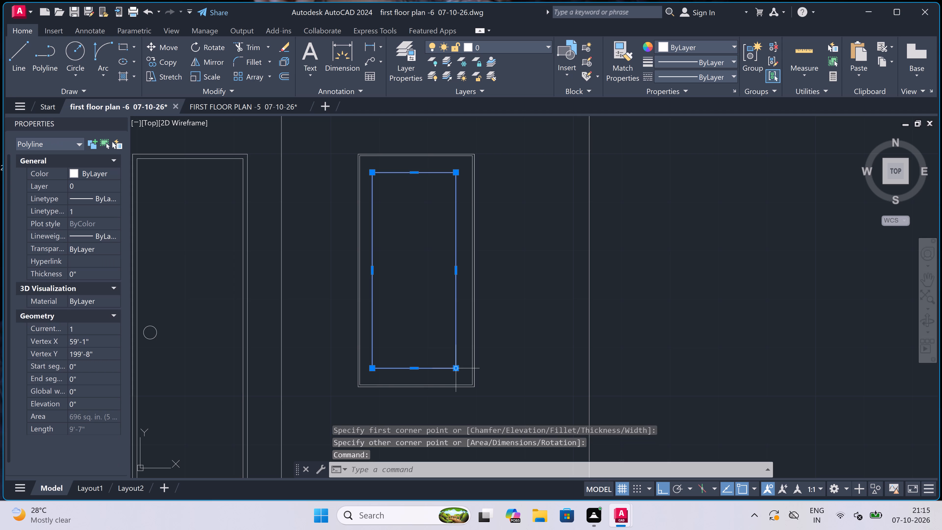
Copy the pane rectangle horizontally with Ortho on, about 18'-9" to the right, into the elevation's right narrow window.
click(168, 61)
click(401, 262)
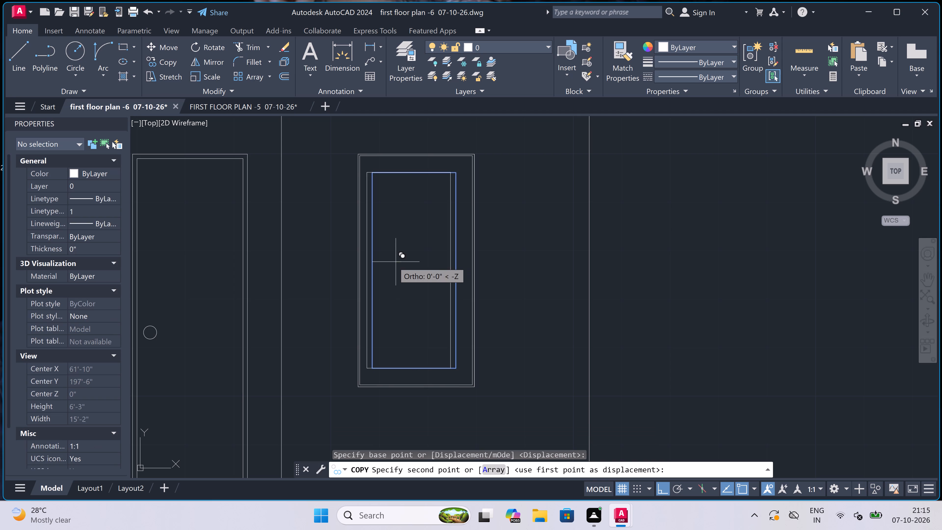
scroll(364, 251, down, 3)
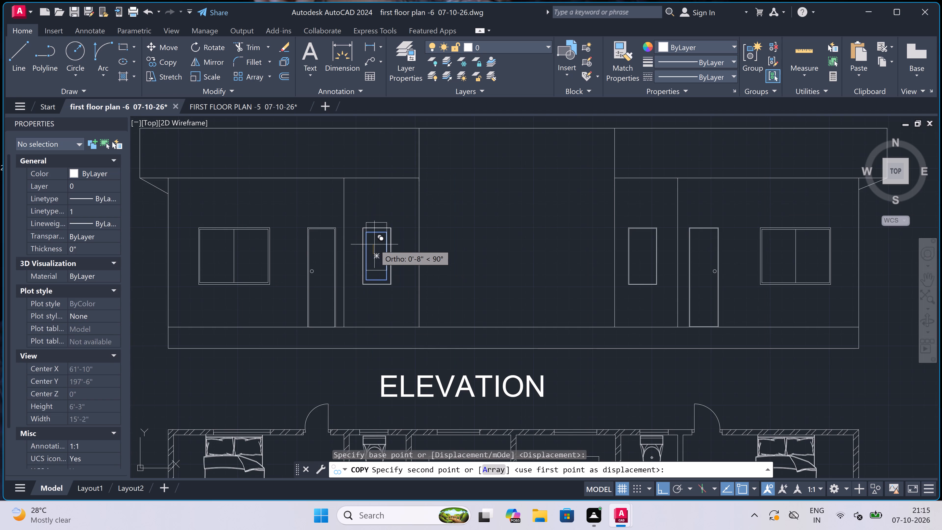
scroll(374, 244, down, 2)
scroll(473, 252, up, 1)
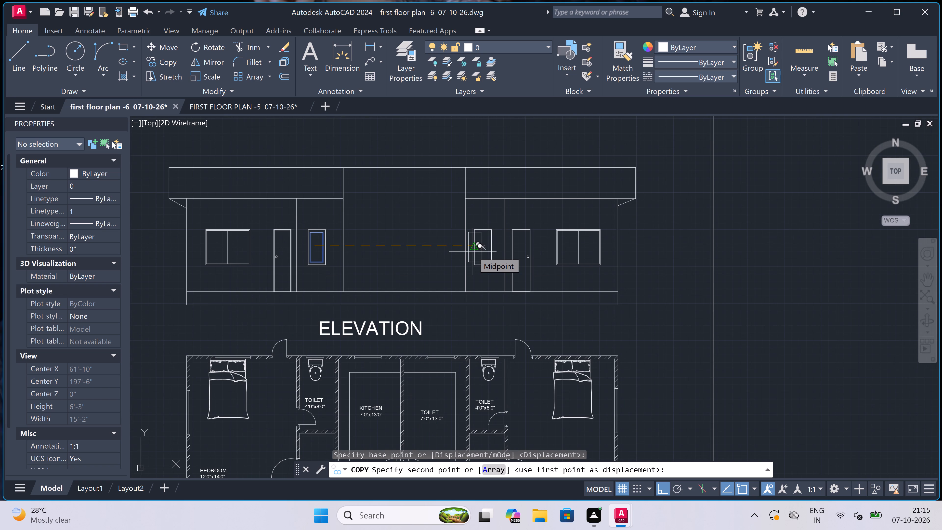
scroll(476, 256, up, 2)
scroll(492, 241, up, 3)
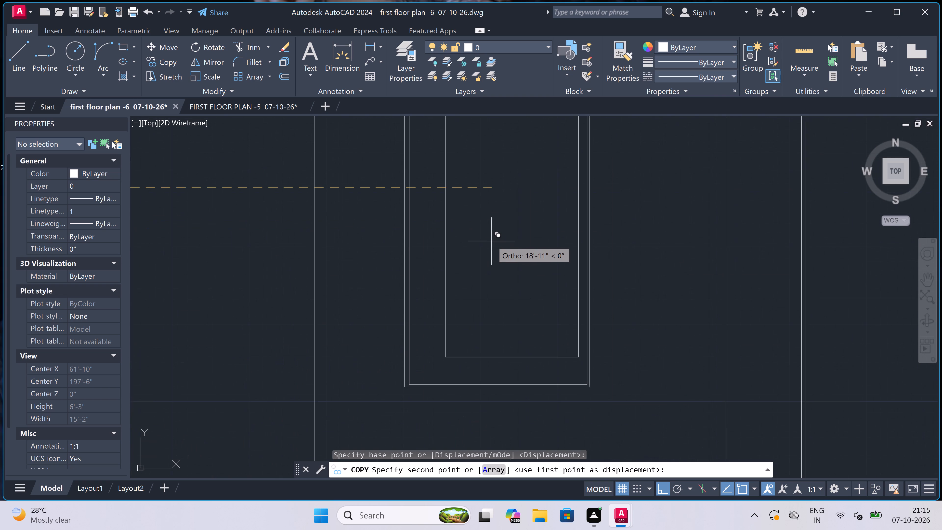
scroll(485, 238, down, 1)
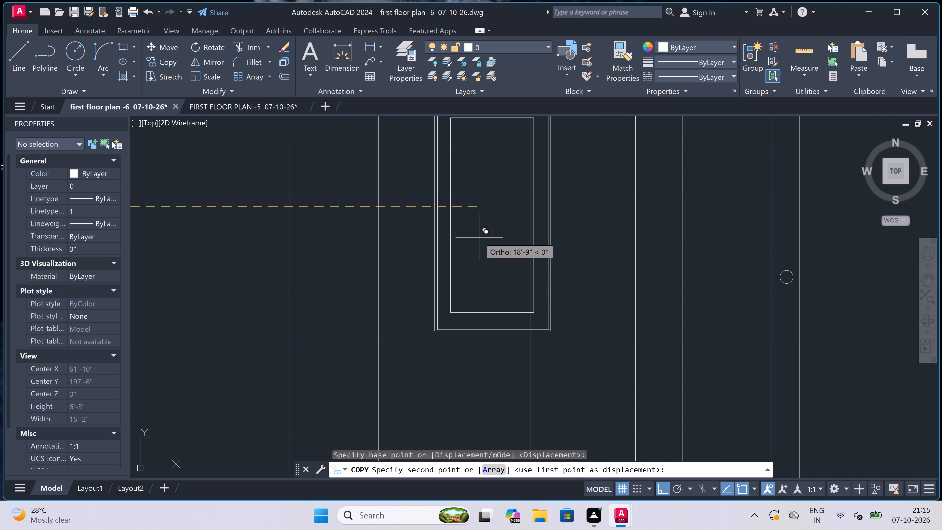
scroll(479, 238, down, 1)
click(479, 238)
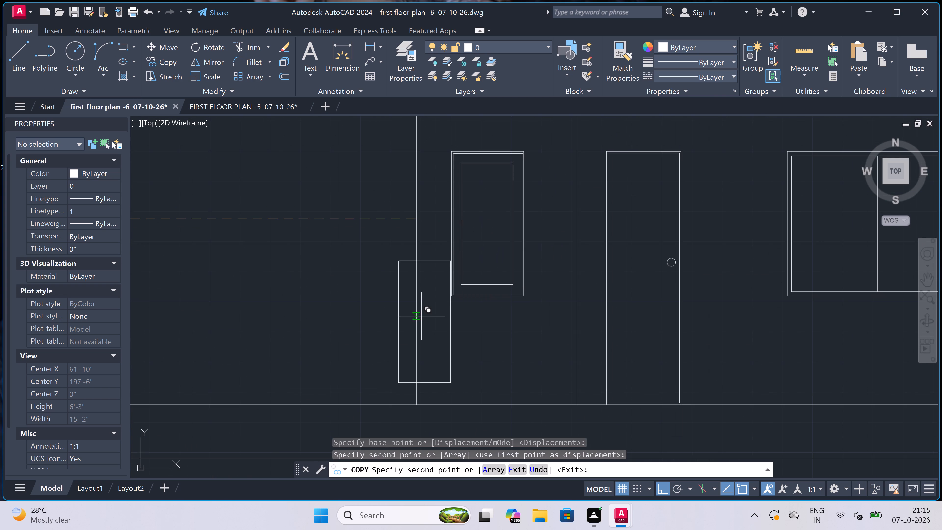
key(Escape)
Start a plot of the whole sheet using DWG To PDF.pc3 and the ISO A4 (297.00 x 210.00 MM) paper size.
scroll(436, 283, down, 6)
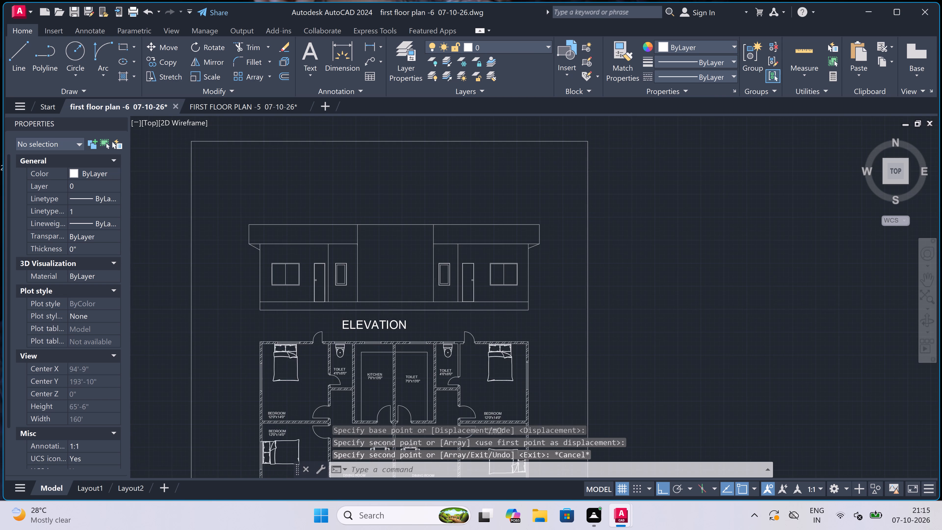
scroll(423, 279, up, 2)
scroll(421, 287, down, 3)
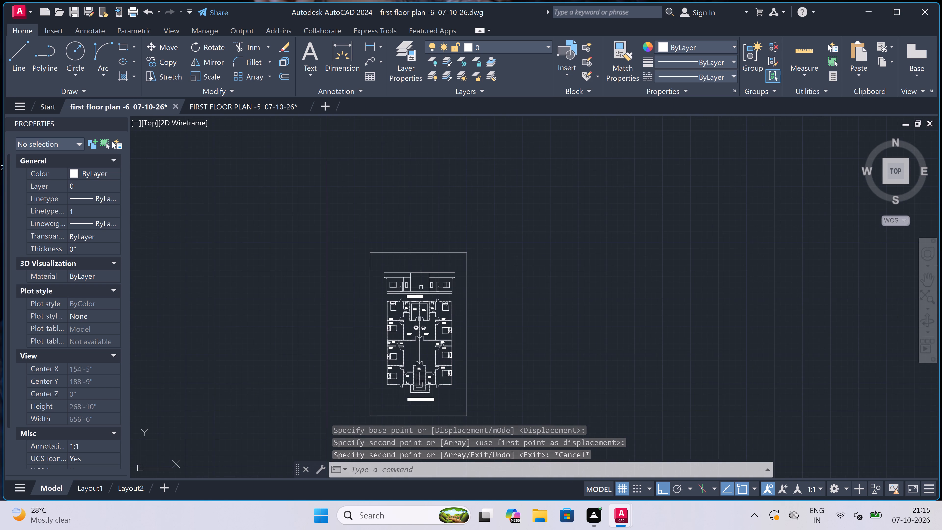
scroll(412, 302, up, 1)
scroll(412, 301, down, 3)
scroll(408, 331, up, 3)
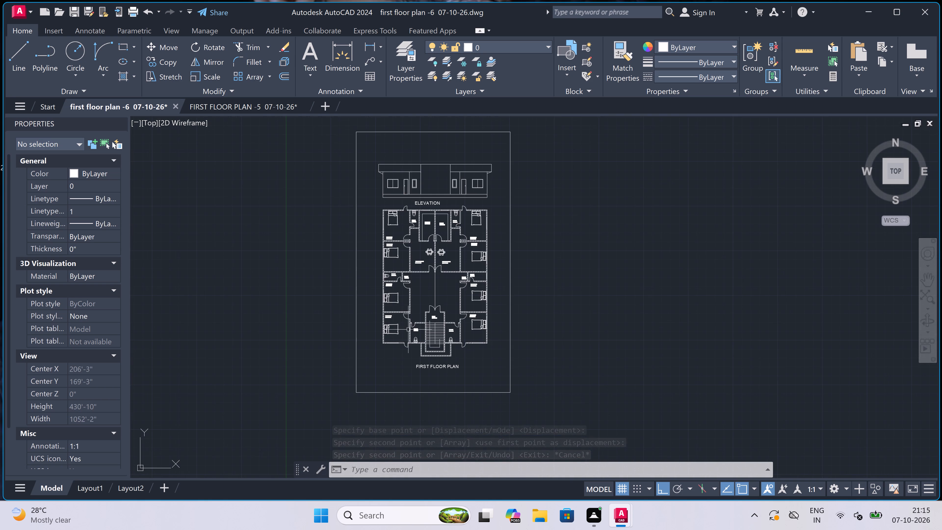
scroll(408, 320, down, 1)
scroll(476, 301, up, 1)
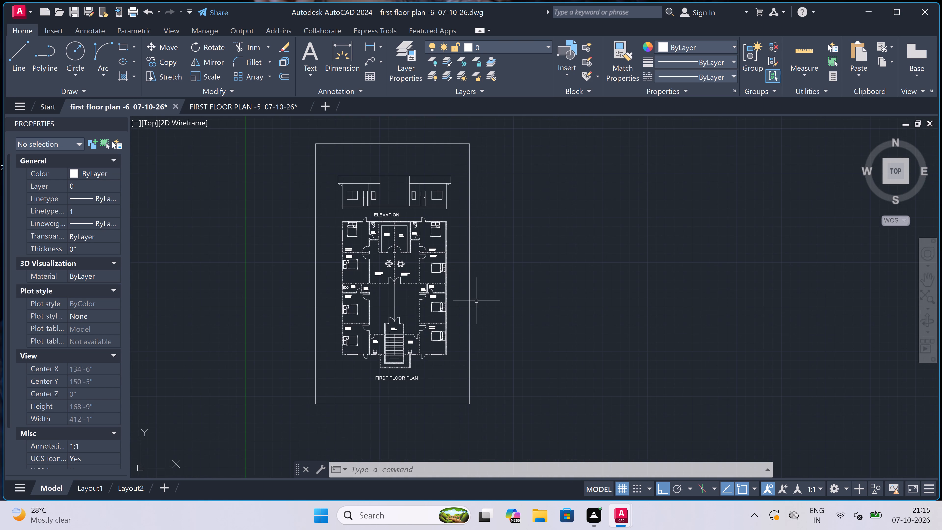
key(ctrl+p)
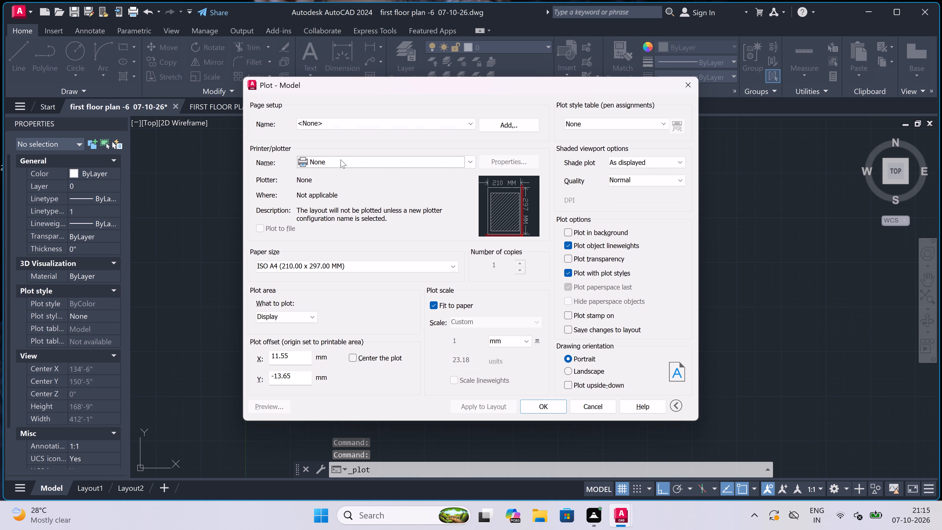
click(340, 158)
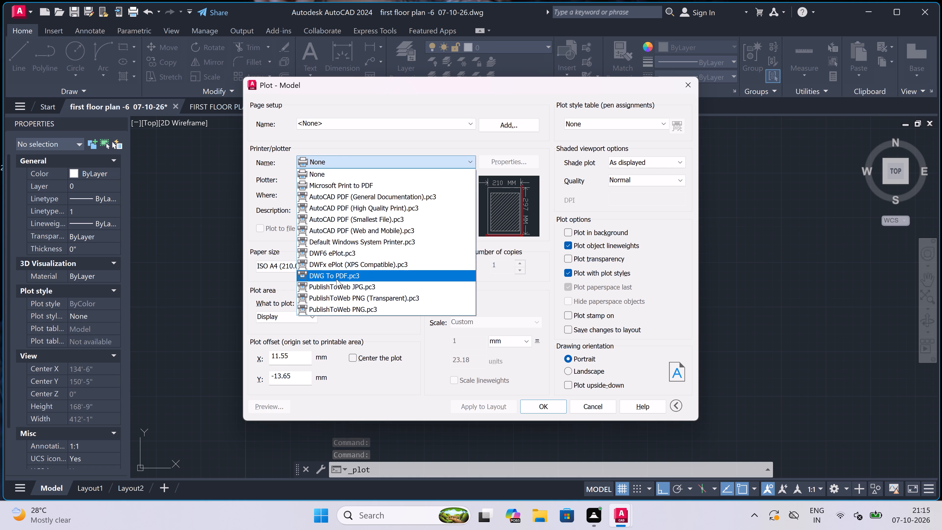
click(335, 277)
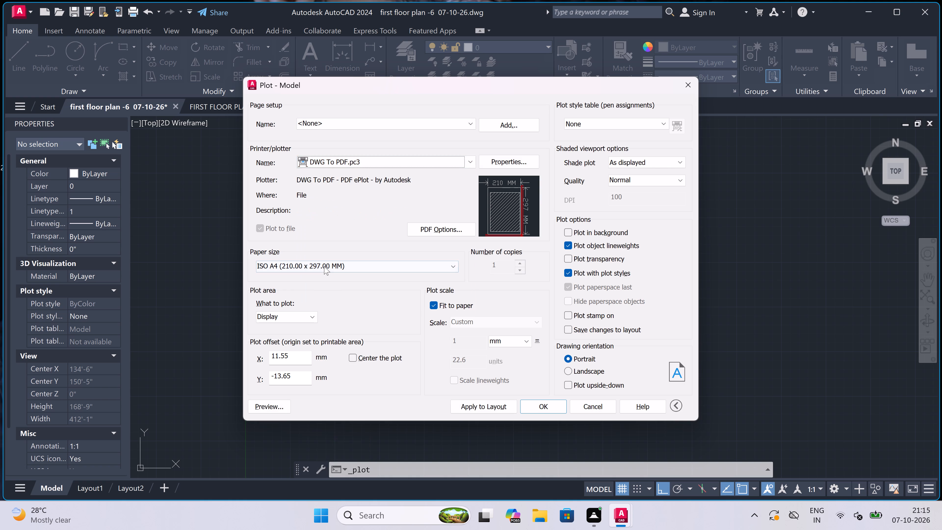
click(324, 266)
click(315, 285)
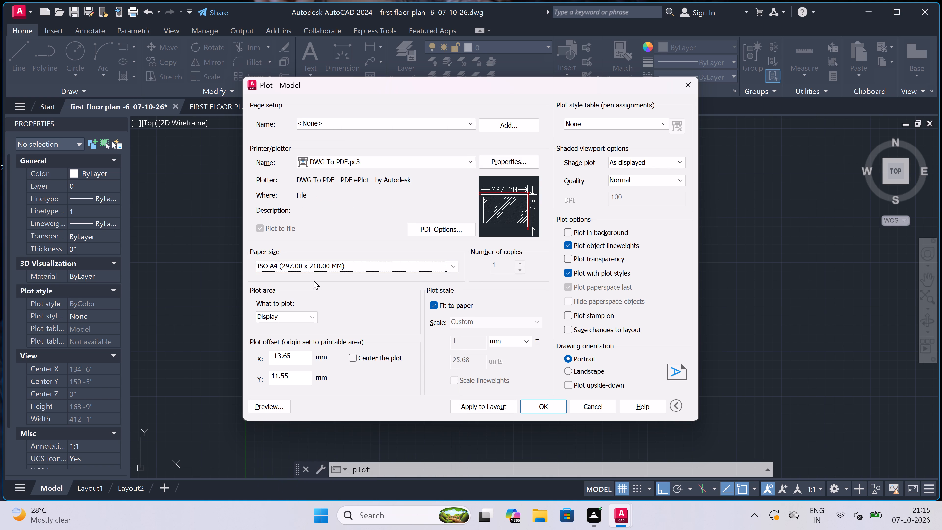
Set the plot area to a window around the sheet border's opposite corners and centre the plot.
click(280, 318)
click(278, 350)
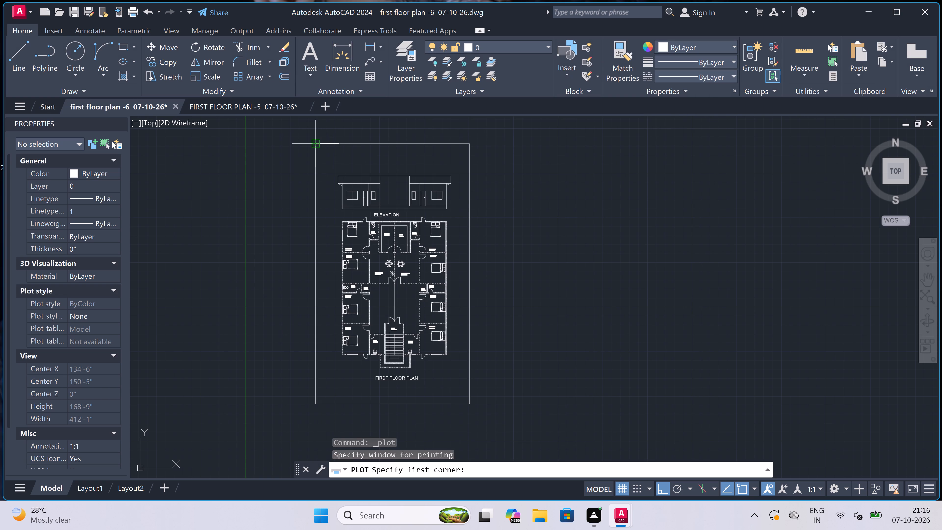
click(319, 146)
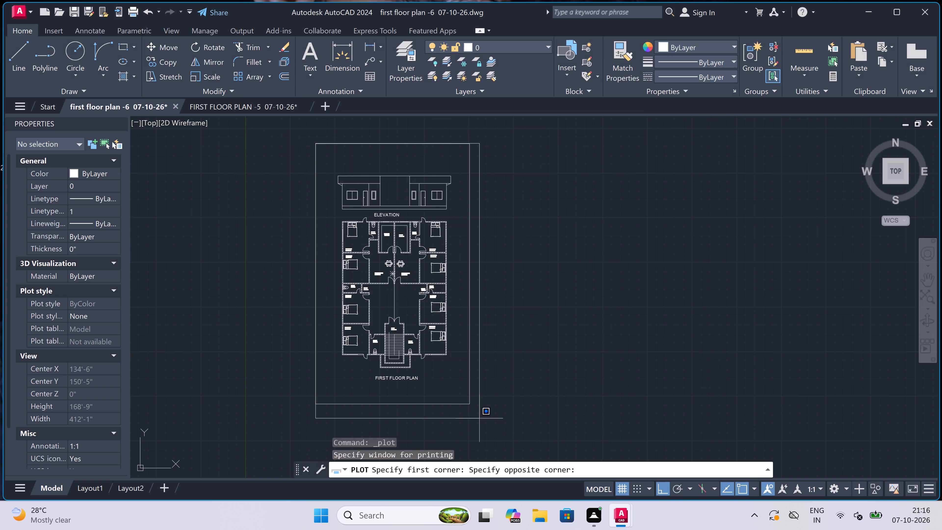
click(469, 407)
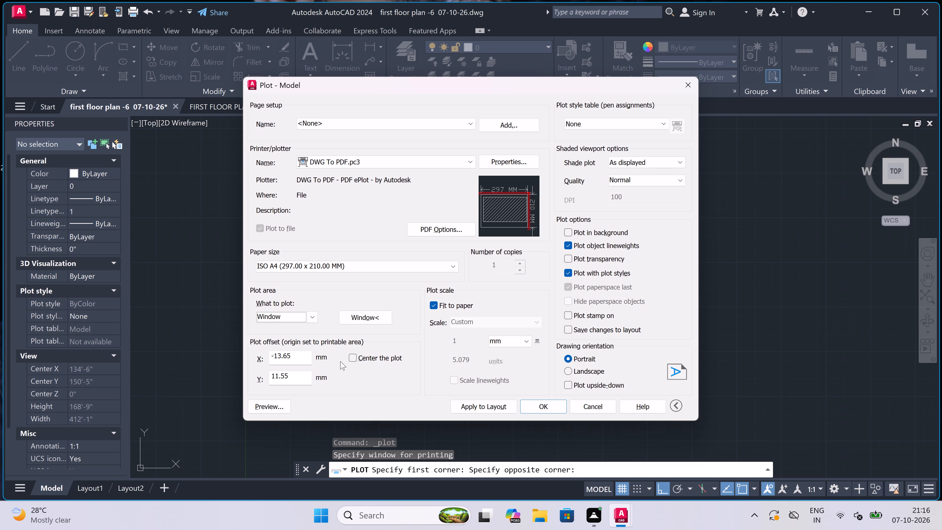
click(352, 357)
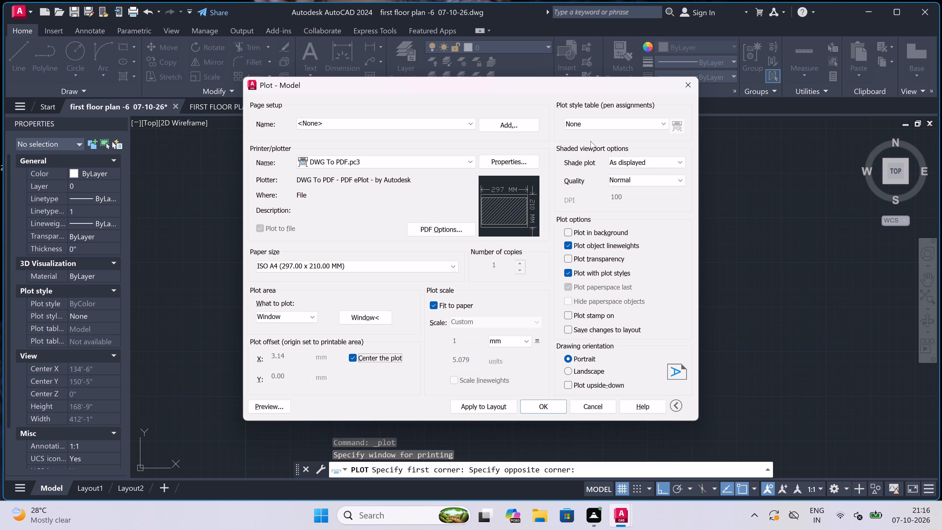
Assign the acad.ctb plot style table to all layouts and apply the plot settings to the layout.
click(585, 124)
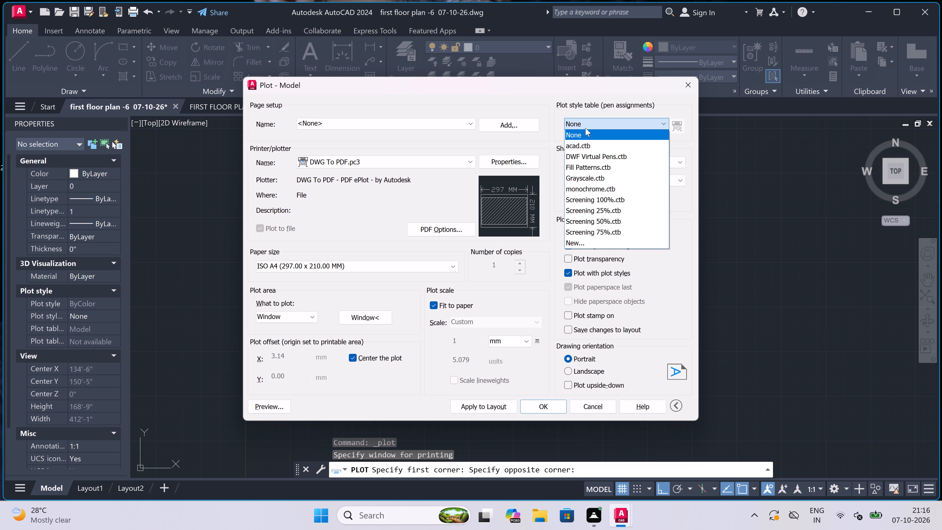
click(588, 145)
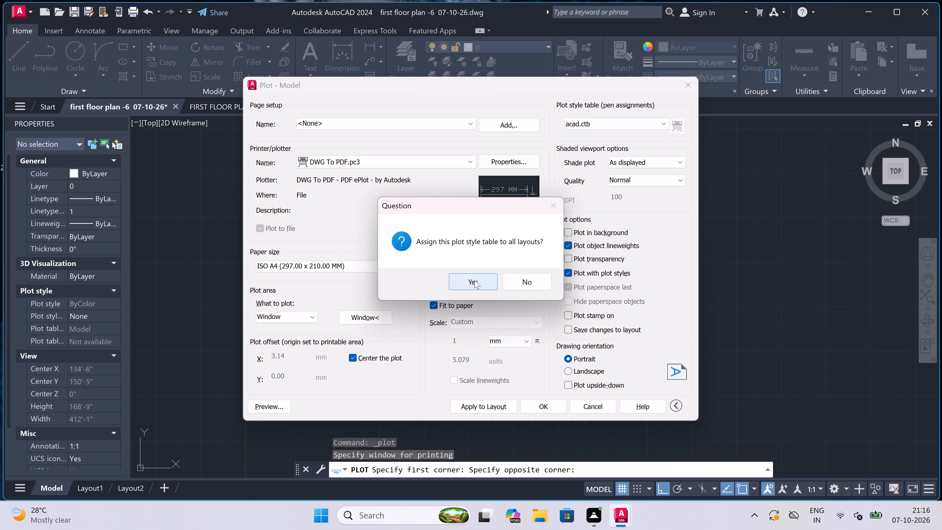
click(473, 281)
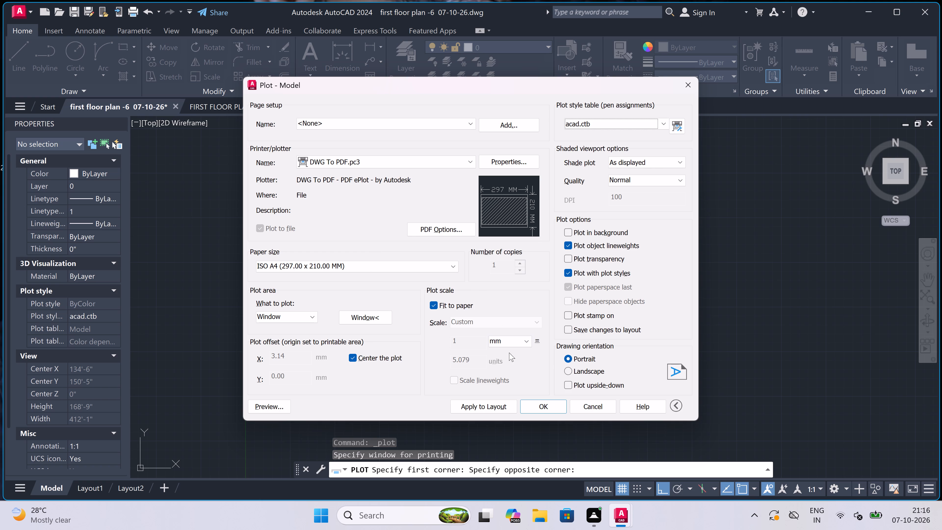
click(486, 406)
Plot the sheet to a PDF named "FIRST FLOOR PLAN -7 07-10-26" in Documents, and close the PDF viewer.
click(545, 404)
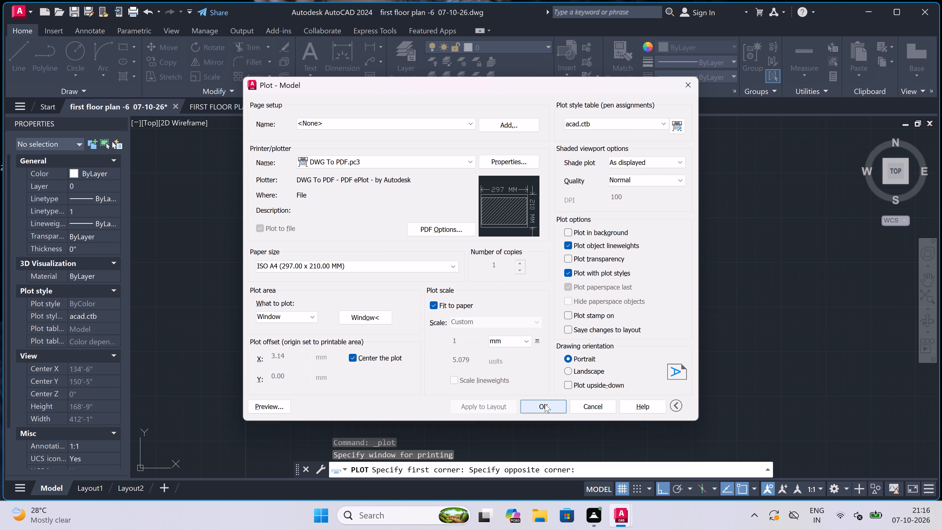
key(BackSpace)
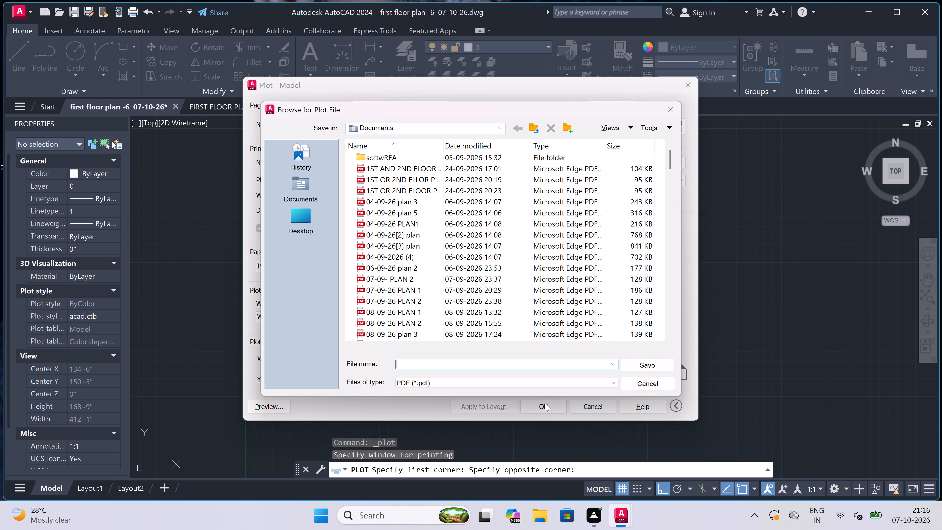
text(FIRST)
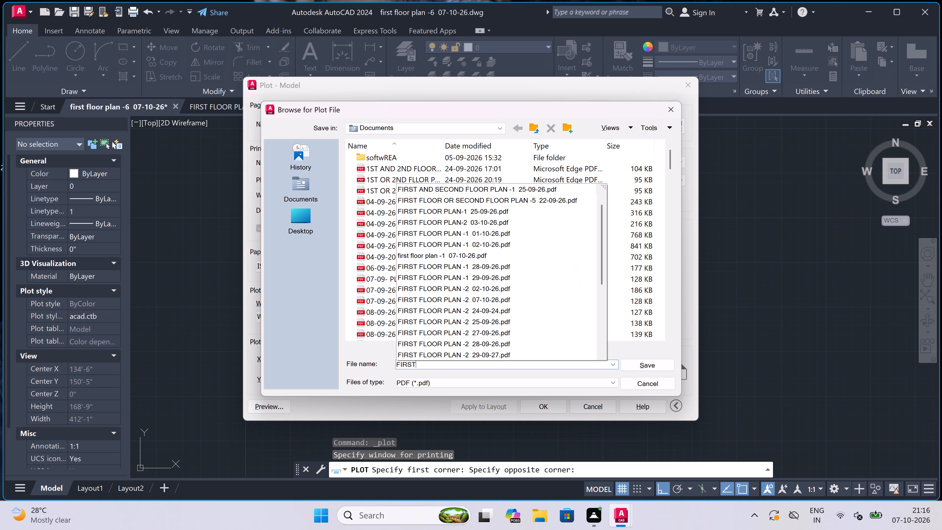
key(space)
text(FLOOR PLAN -7 -)
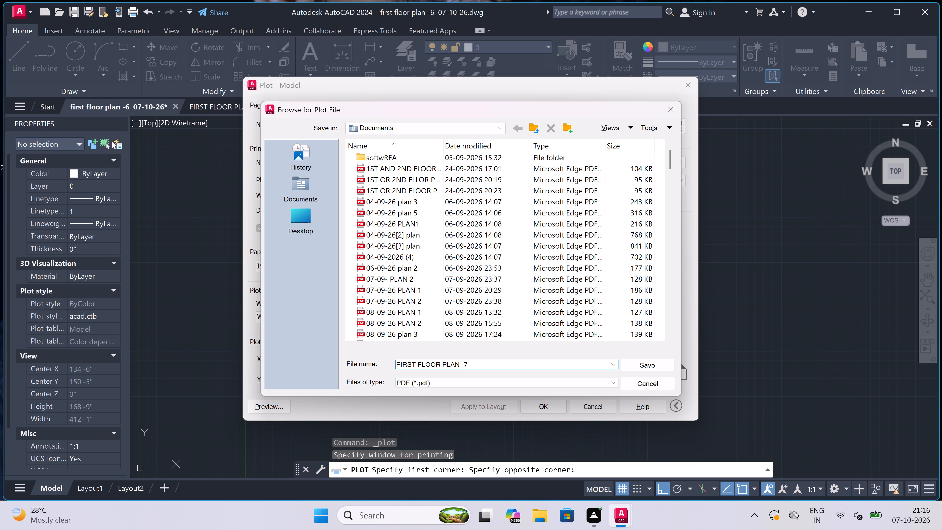
key(BackSpace)
key(space)
text(07-)
text(10-)
key(2)
key(7)
key(BackSpace)
key(6)
click(638, 364)
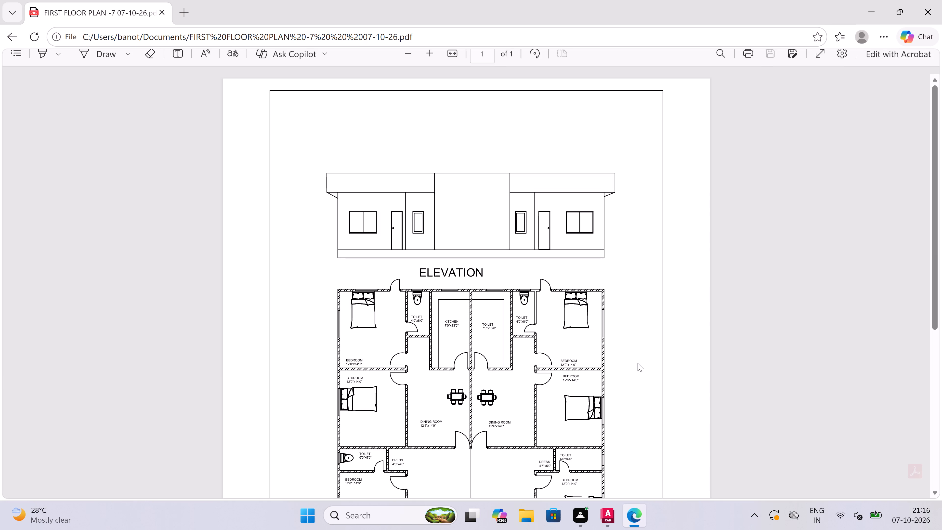
click(920, 2)
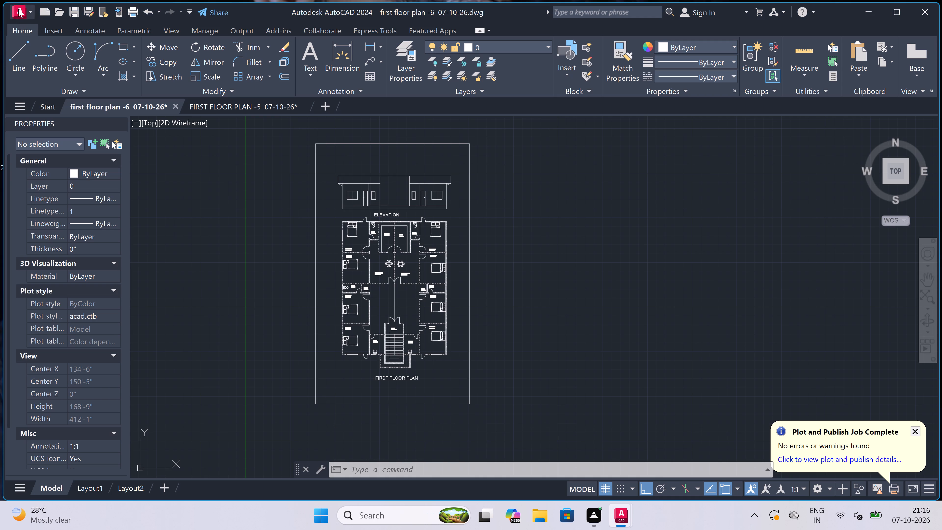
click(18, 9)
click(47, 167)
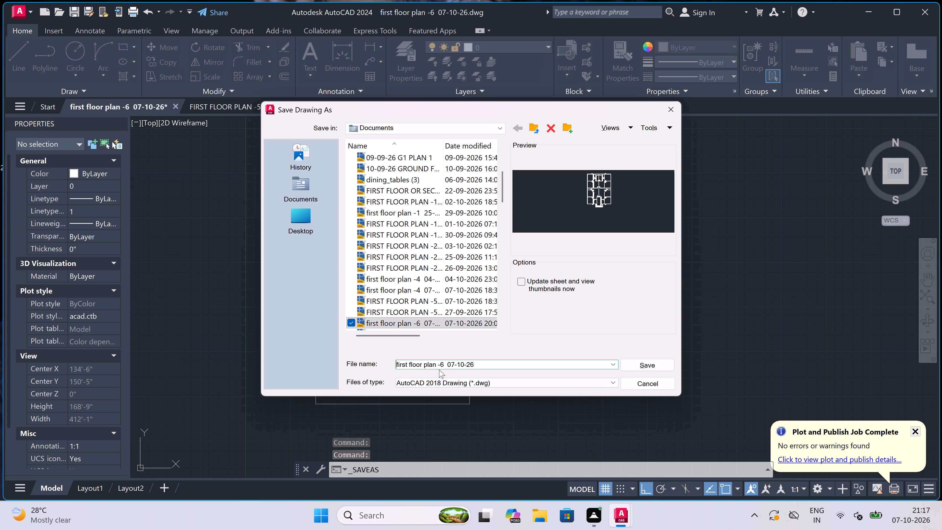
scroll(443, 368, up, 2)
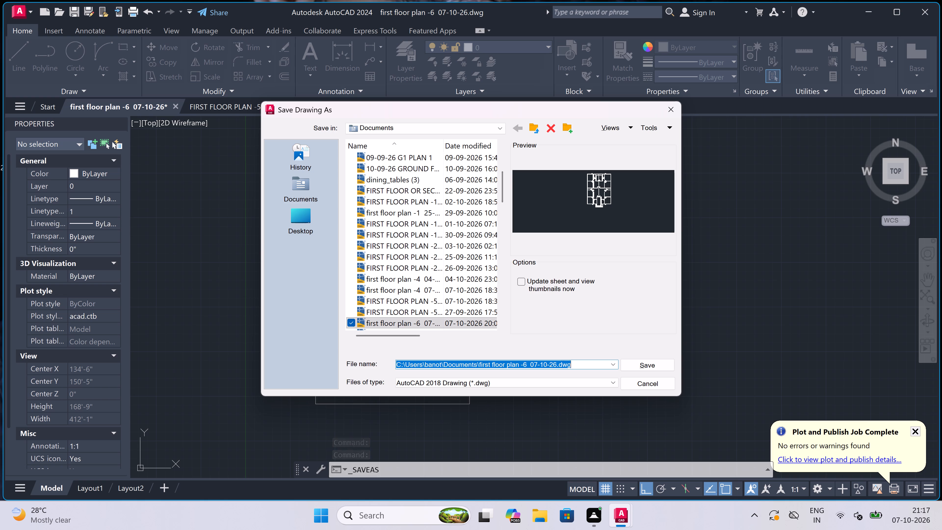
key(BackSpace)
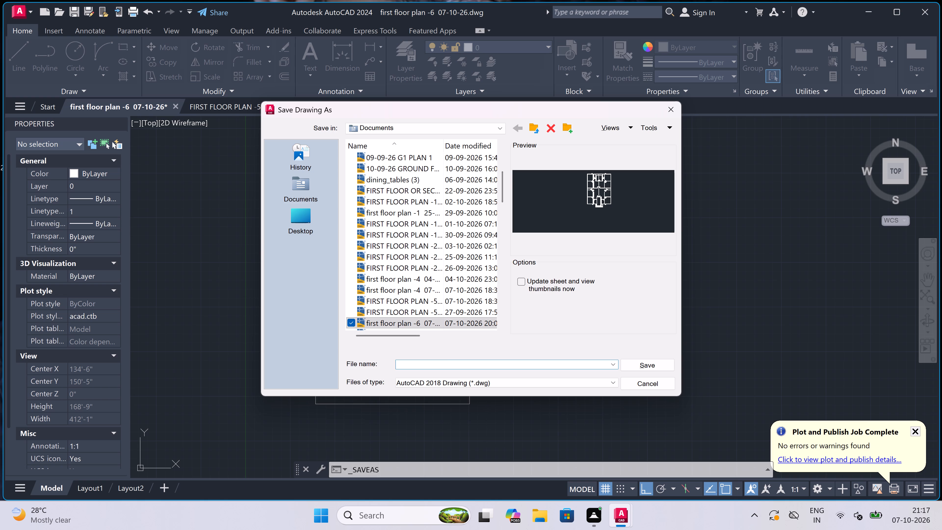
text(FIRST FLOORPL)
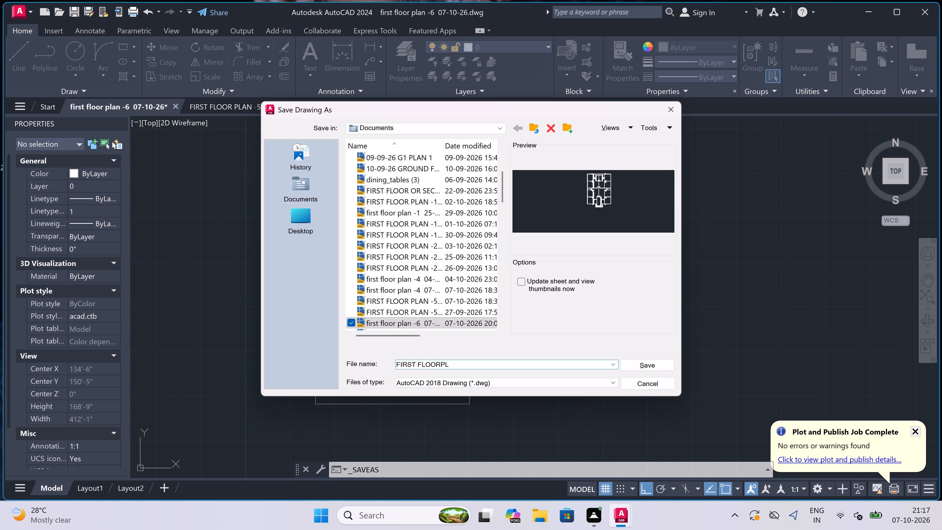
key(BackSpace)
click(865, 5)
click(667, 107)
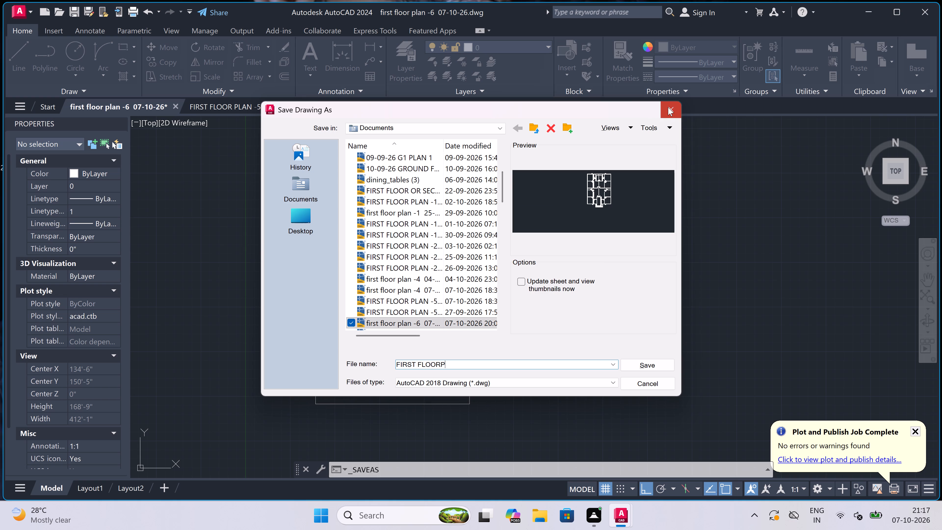
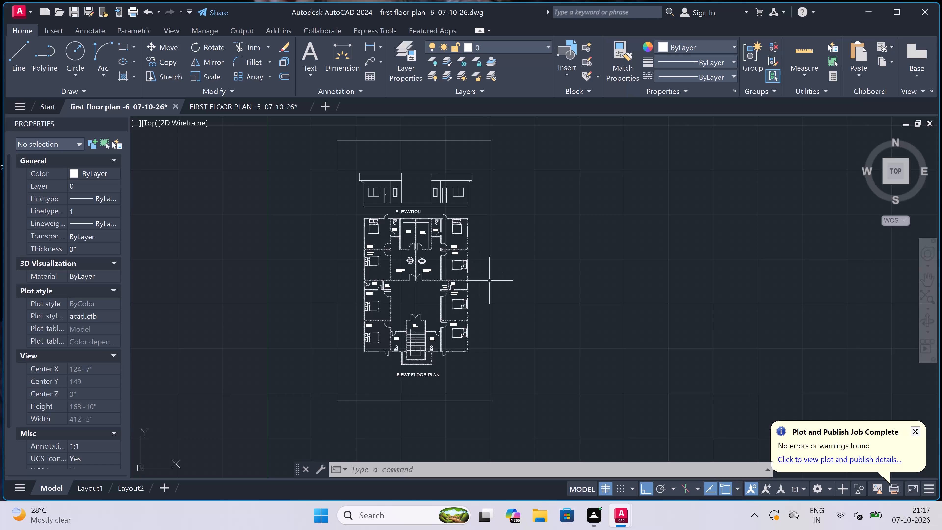
Plot the sheet again with the current settings to a PDF named "first floor plan -6 07-10-26" in Documents, and close the PDF viewer.
key(ctrl+p)
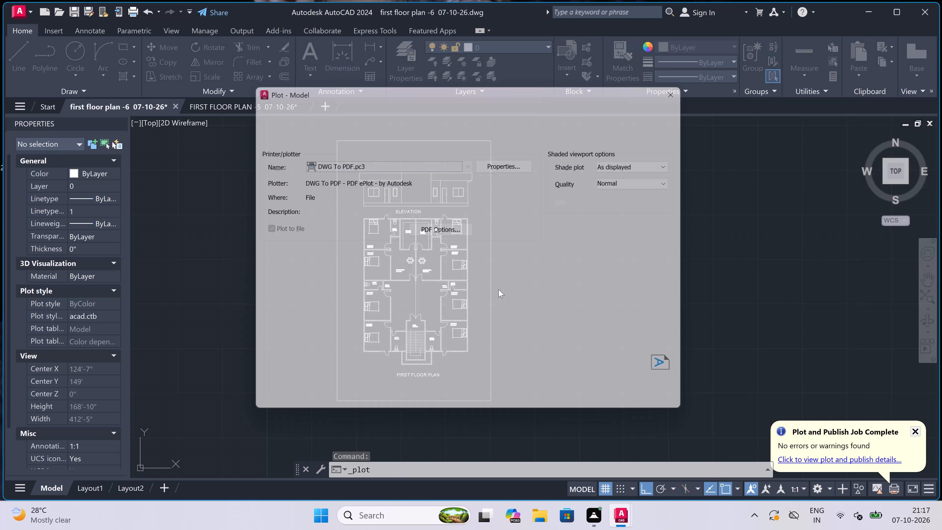
click(556, 404)
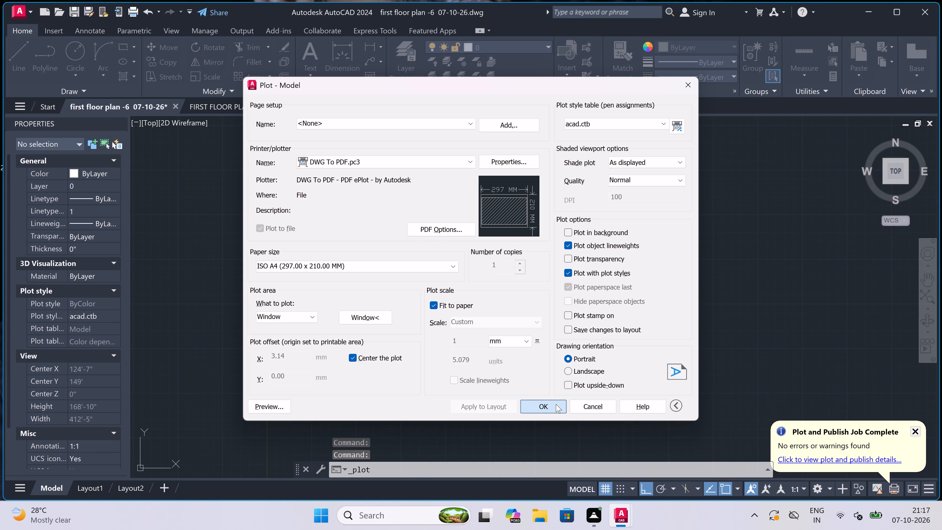
click(443, 365)
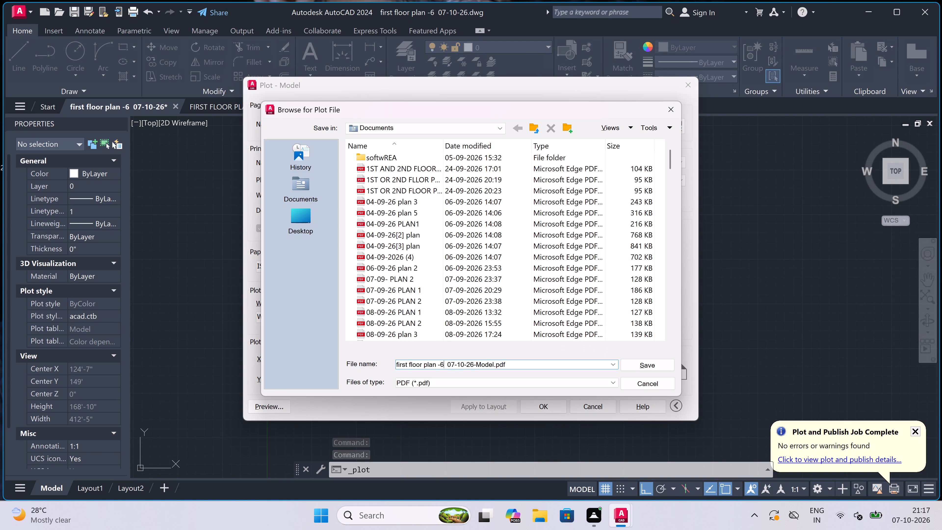
click(443, 365)
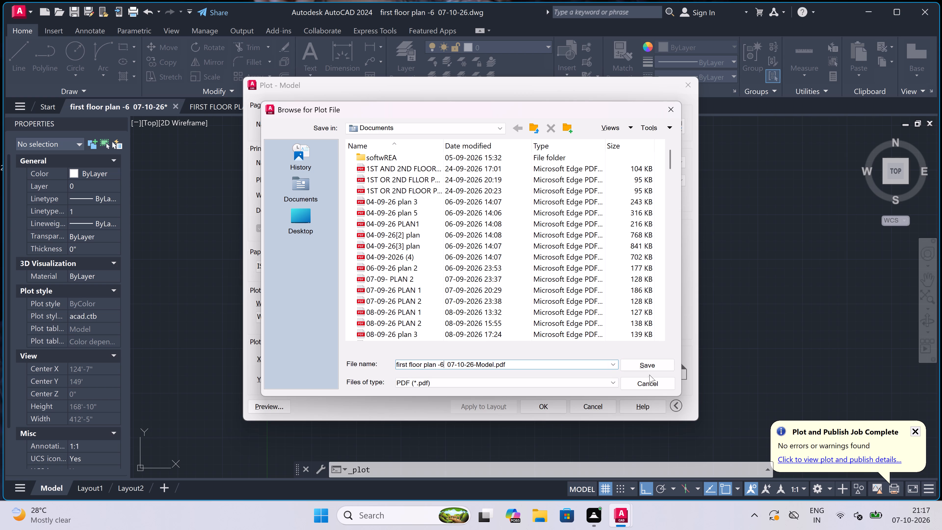
click(533, 364)
key(BackSpace)
key(BackSpace)
key(BackSpace)
key(BackSpace)
key(BackSpace)
key(BackSpace)
key(BackSpace)
key(BackSpace)
key(BackSpace)
key(BackSpace)
click(645, 361)
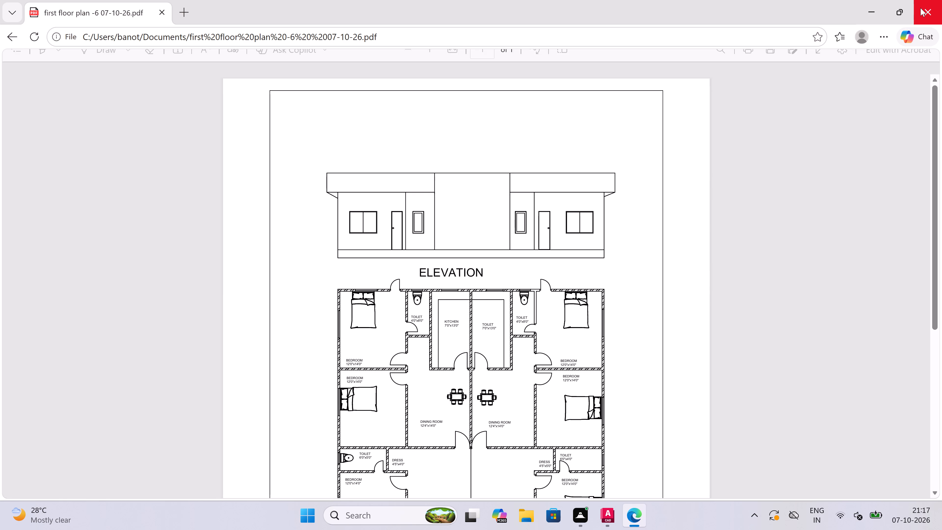
click(941, 3)
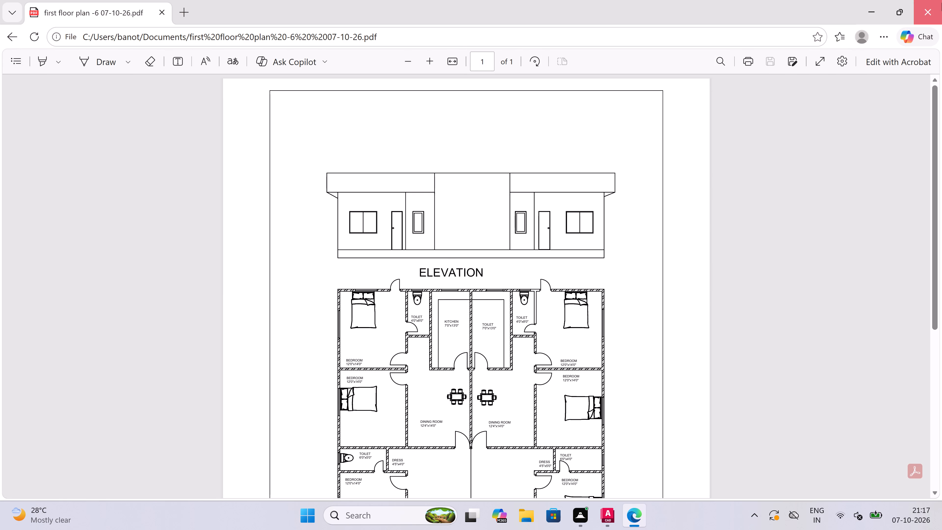
Save the drawing as "first floor plan -6 07-10-26" in AutoCAD 2018 format in Documents, replacing the existing file.
click(20, 10)
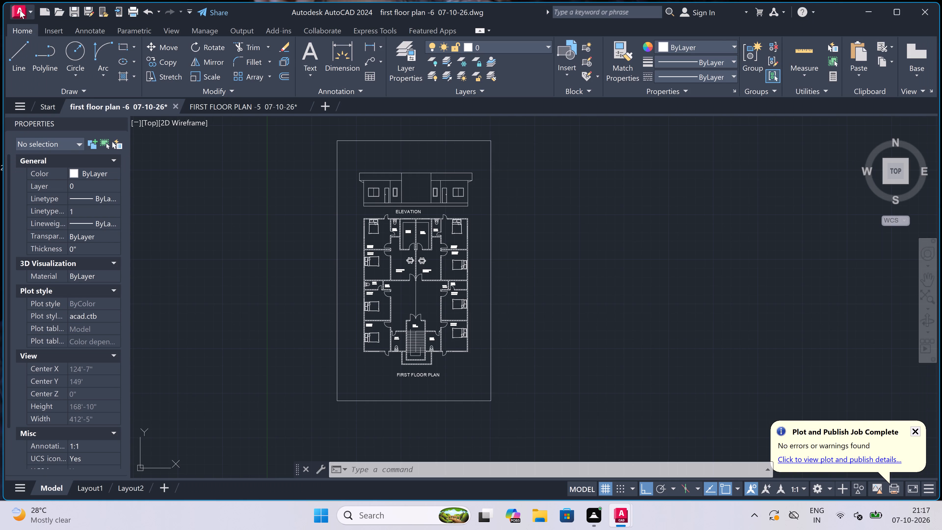
click(70, 160)
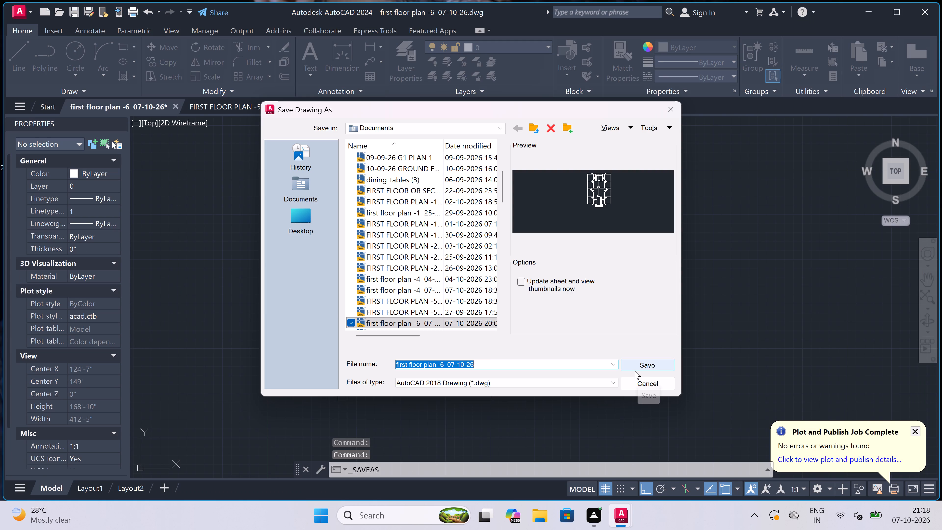
click(642, 367)
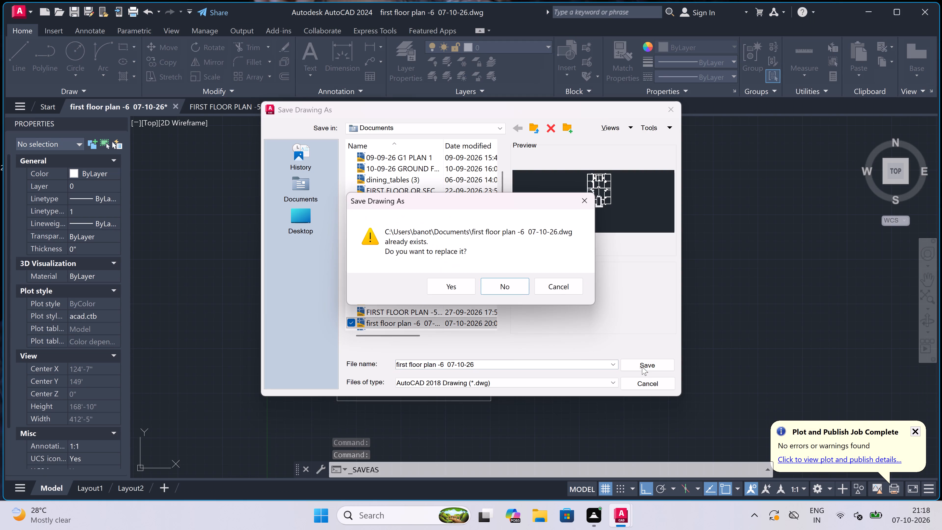
click(443, 284)
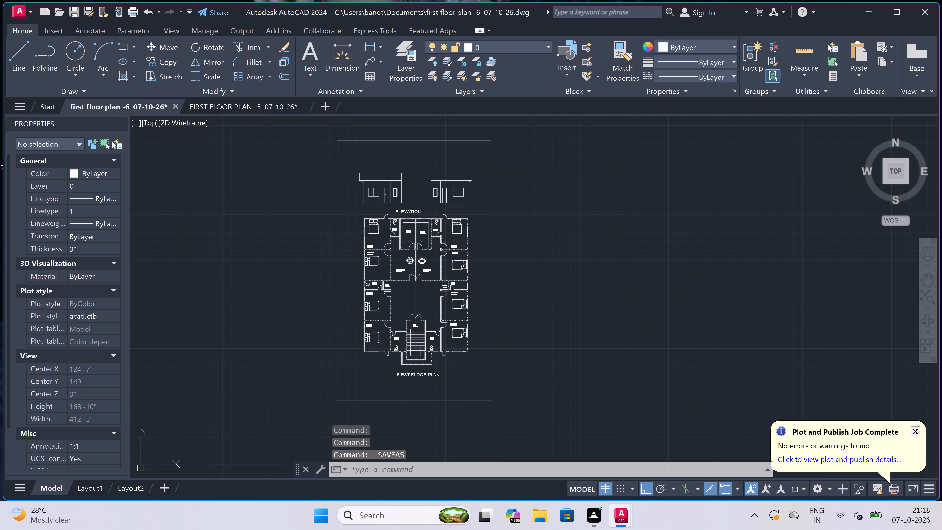
Exit AutoCAD, saving the changes to the "FIRST FLOOR PLAN -5 07-10-26" drawing.
click(923, 15)
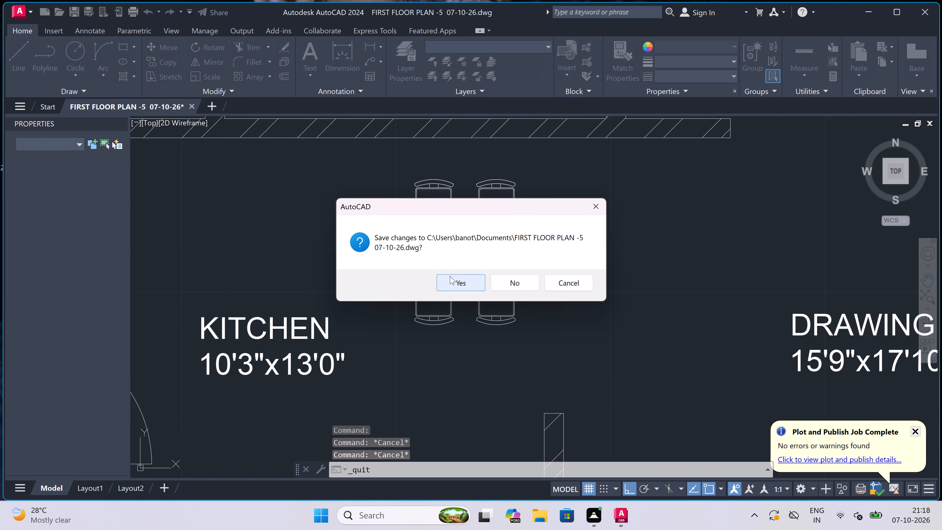
click(450, 277)
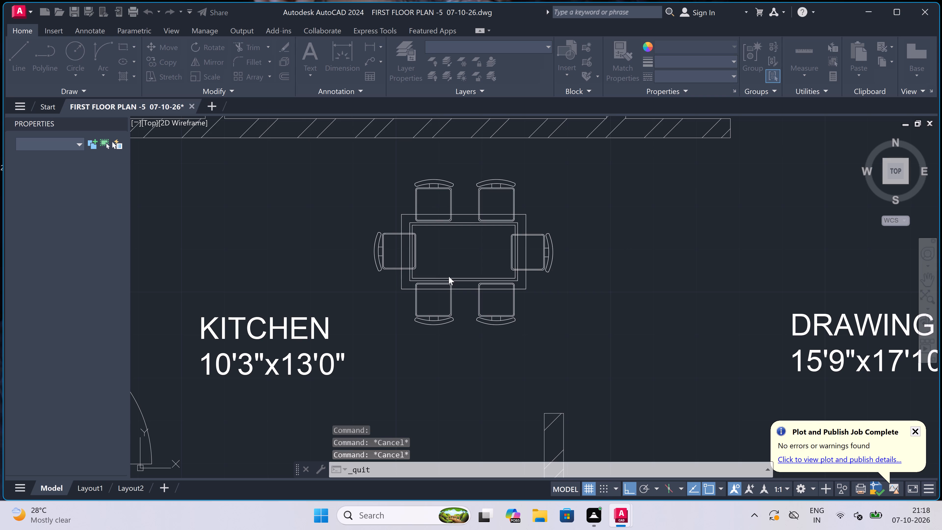